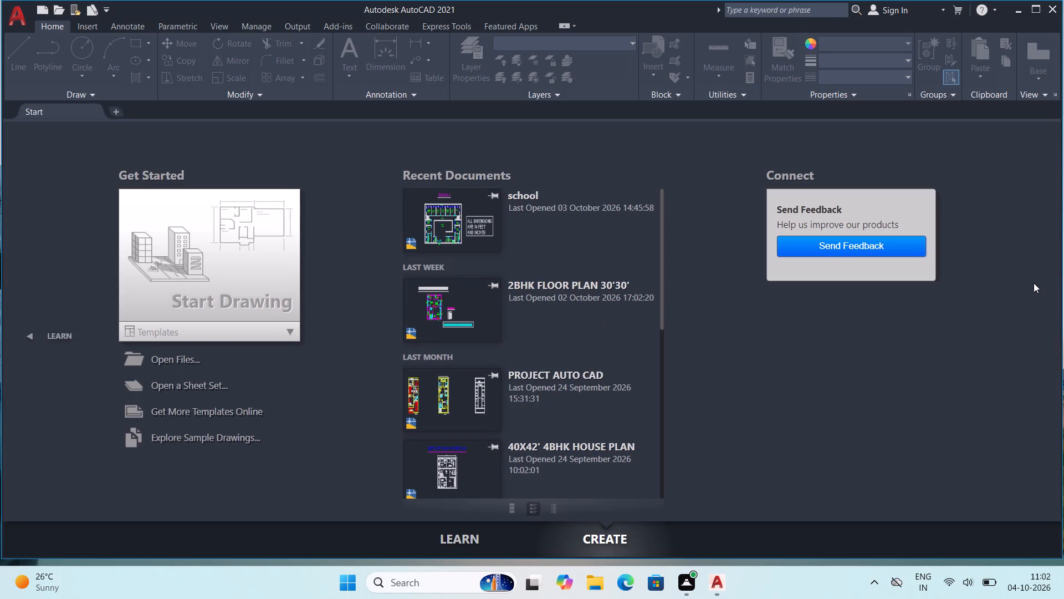
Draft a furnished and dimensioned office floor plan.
Start a new drawing.
{"action": "left_click", "coordinate": [201, 237]}
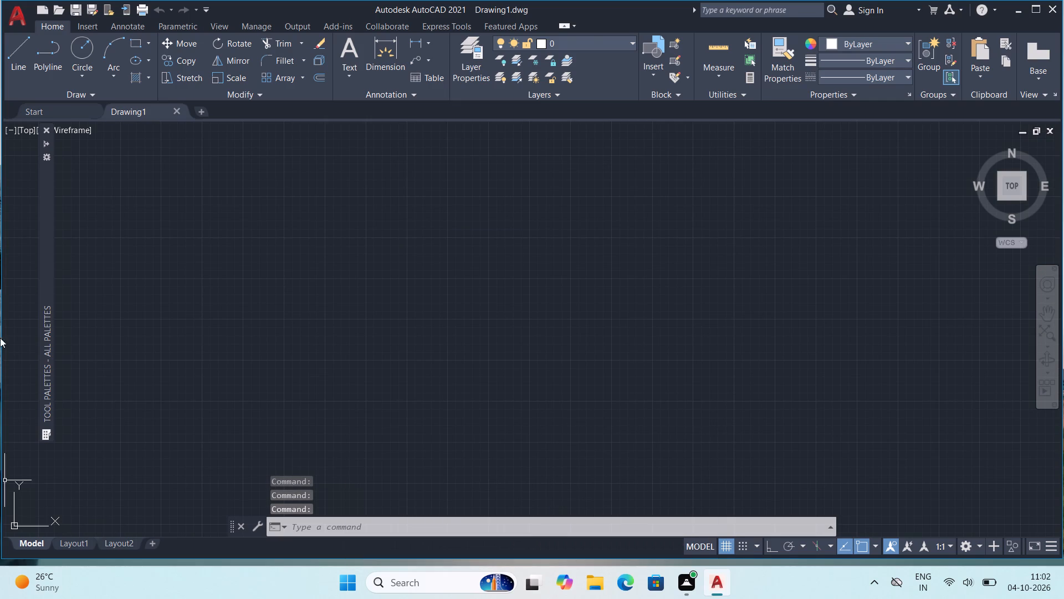
Set the drawing units to Architectural length with 0'-0 1/2" precision and inches as the insertion scale.
{"action": "middle_click_drag", "start_coordinate": [405, 201], "coordinate": [380, 225]}
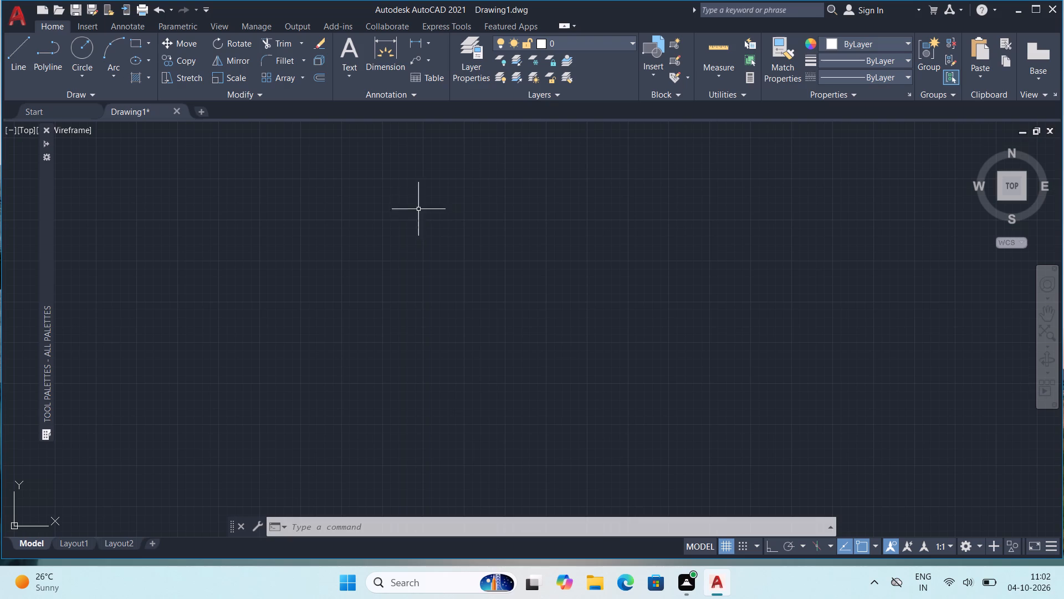
{"action": "key", "text": "u"}
{"action": "key", "text": "n"}
{"action": "key", "text": "Return"}
{"action": "left_click", "coordinate": [405, 135]}
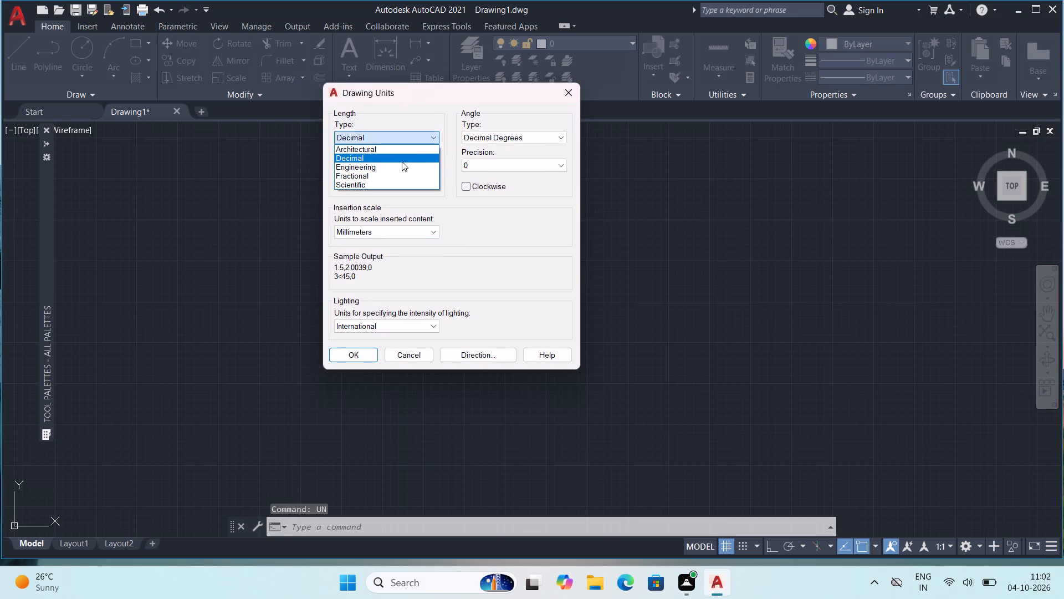
{"action": "left_click", "coordinate": [400, 151]}
{"action": "left_click", "coordinate": [413, 161]}
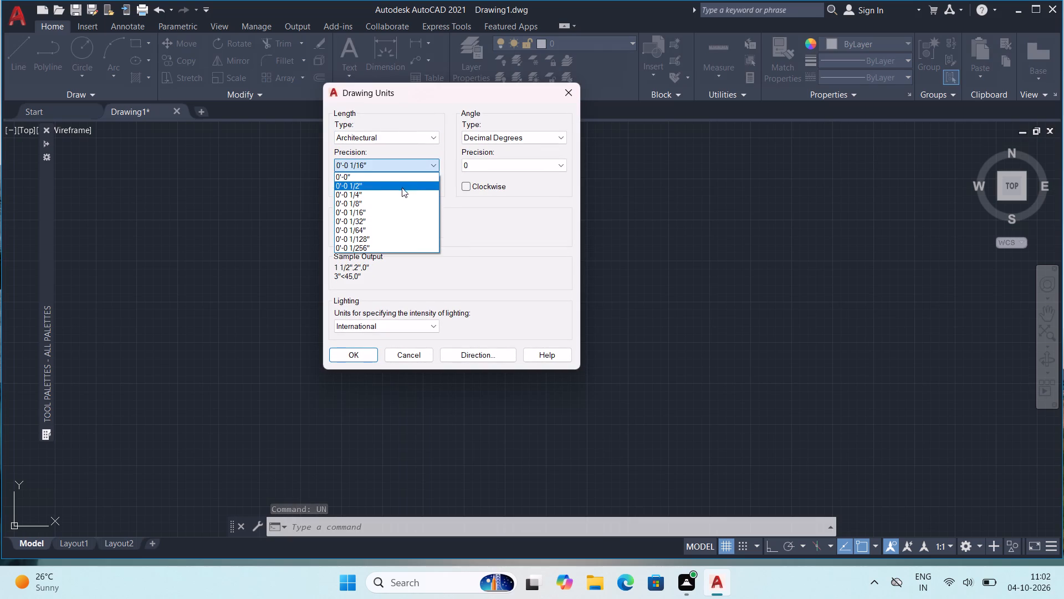
{"action": "left_click", "coordinate": [402, 186]}
{"action": "left_click", "coordinate": [391, 229]}
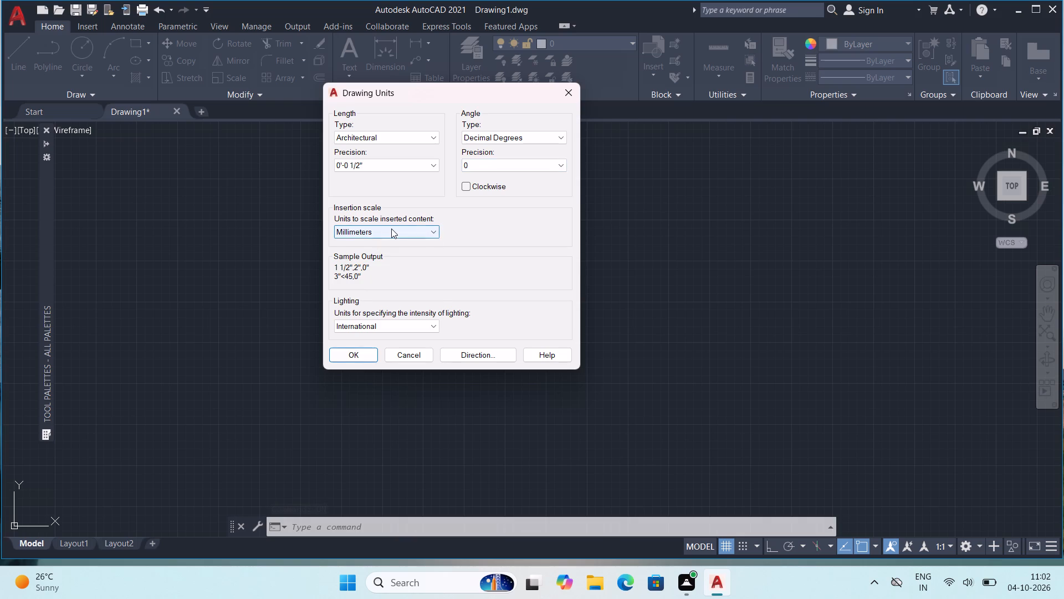
{"action": "left_click", "coordinate": [370, 249]}
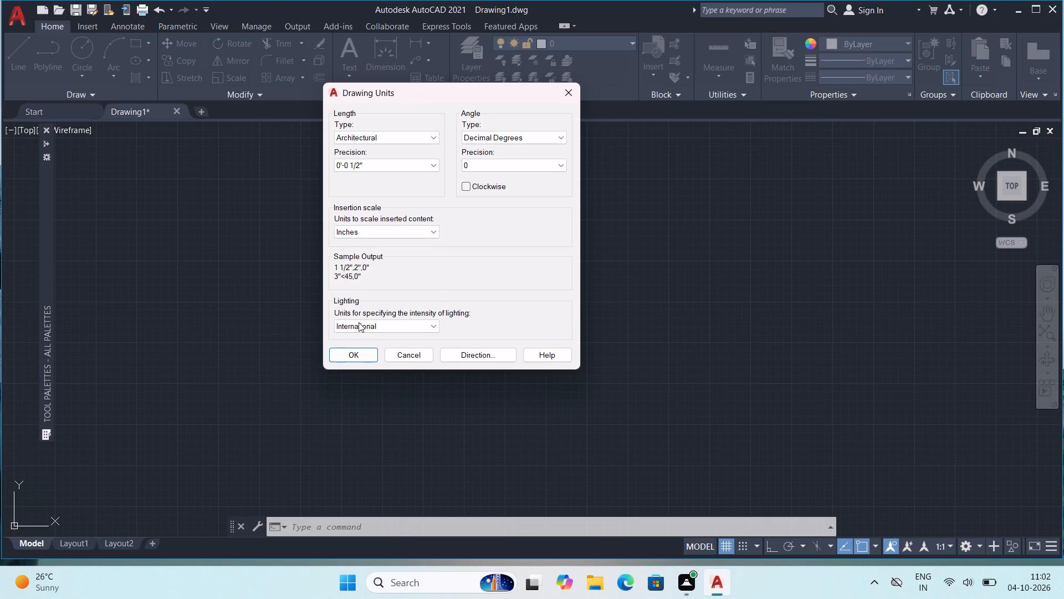
{"action": "left_click", "coordinate": [349, 360]}
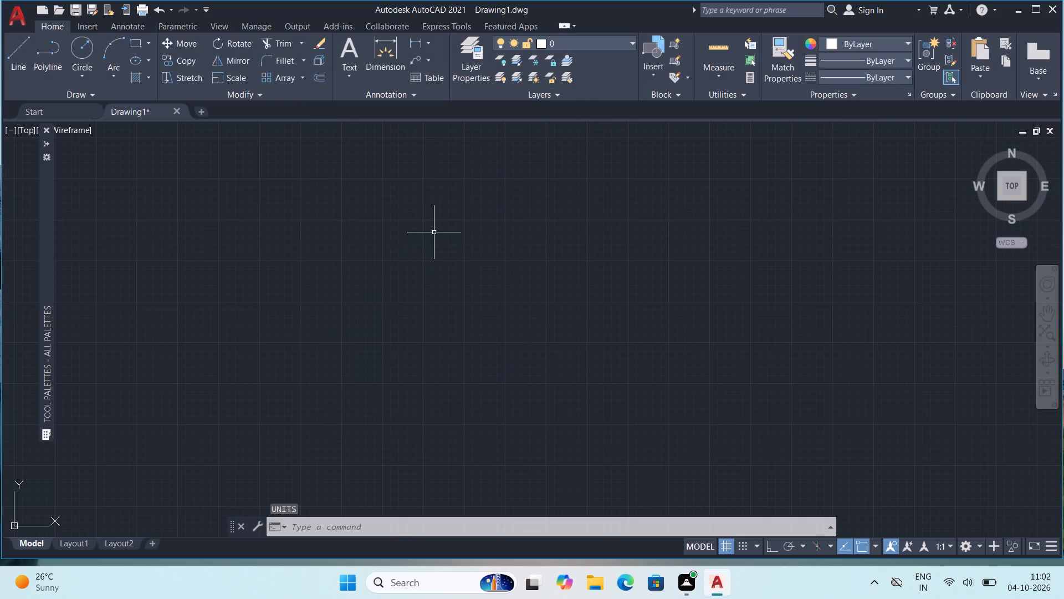
Modify the ISO-25 dimension style to Architectural primary units with 0'-0 1/2" precision and set it current.
{"action": "key", "text": "d"}
{"action": "key", "text": "Return"}
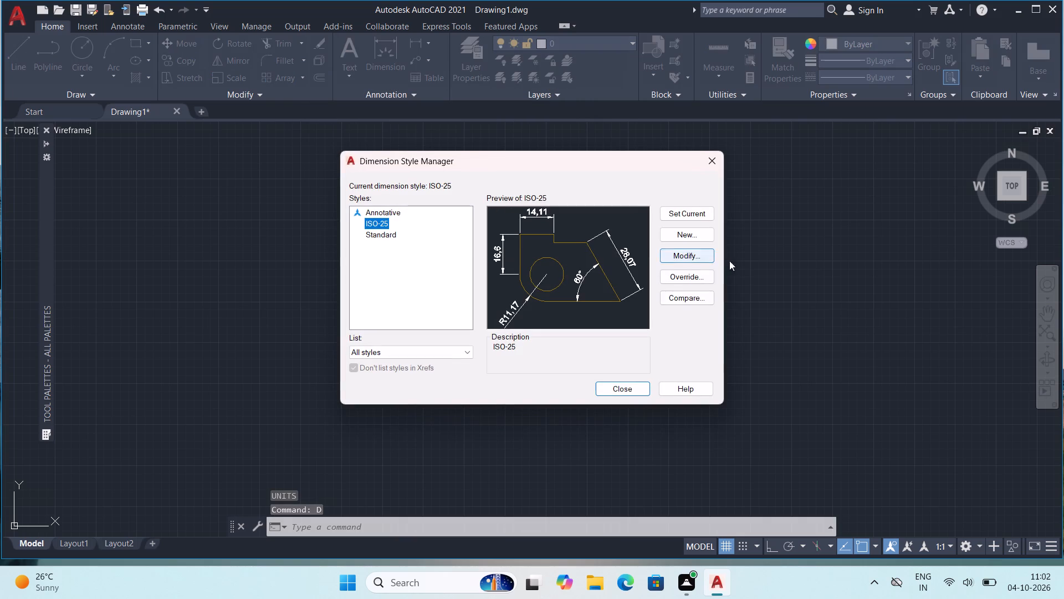
{"action": "left_click", "coordinate": [694, 257]}
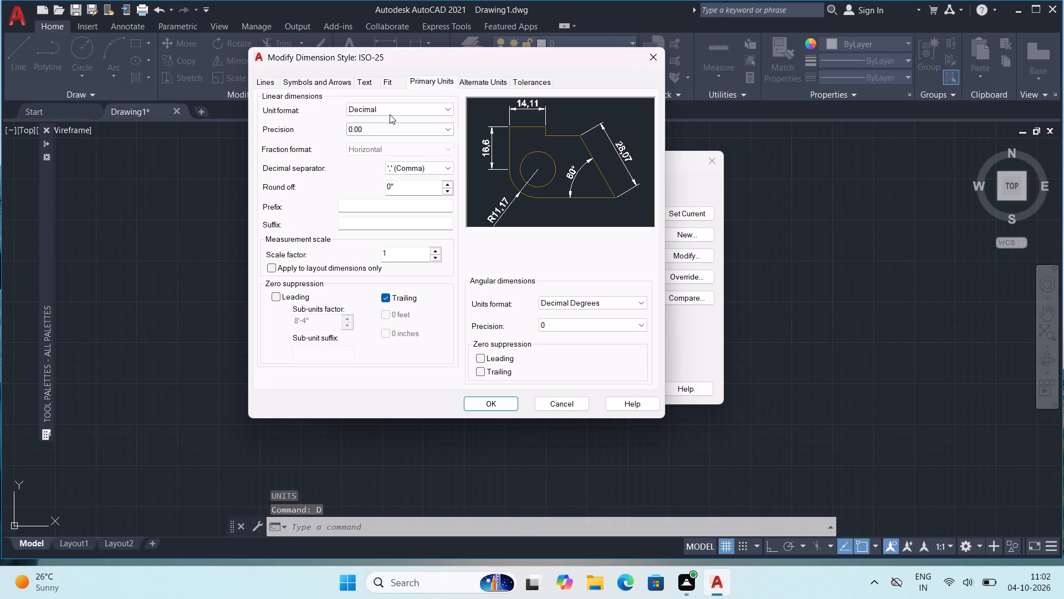
{"action": "left_click", "coordinate": [390, 109]}
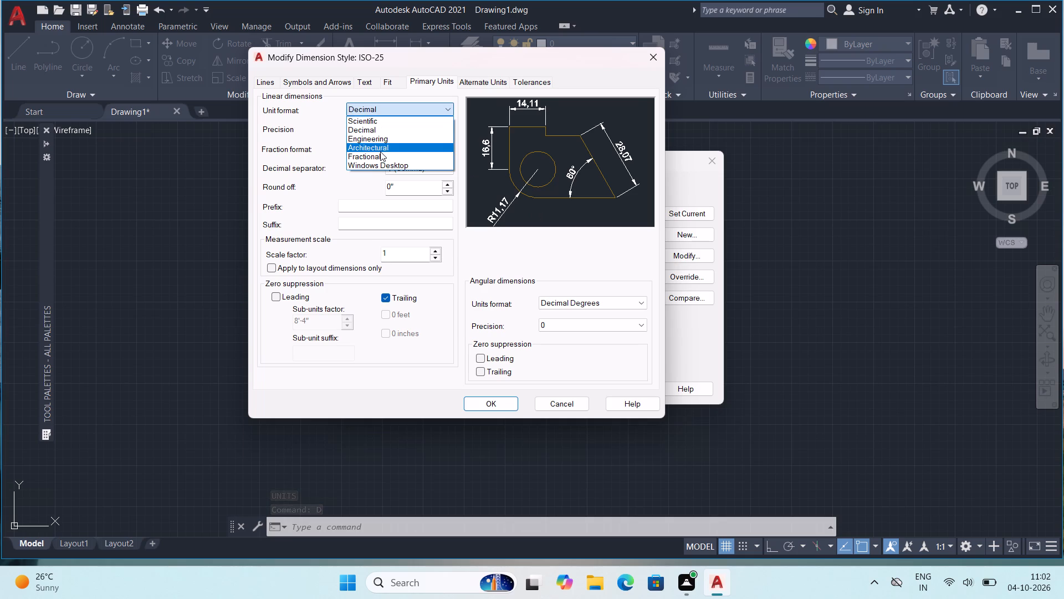
{"action": "left_click", "coordinate": [380, 151]}
{"action": "left_click", "coordinate": [393, 133]}
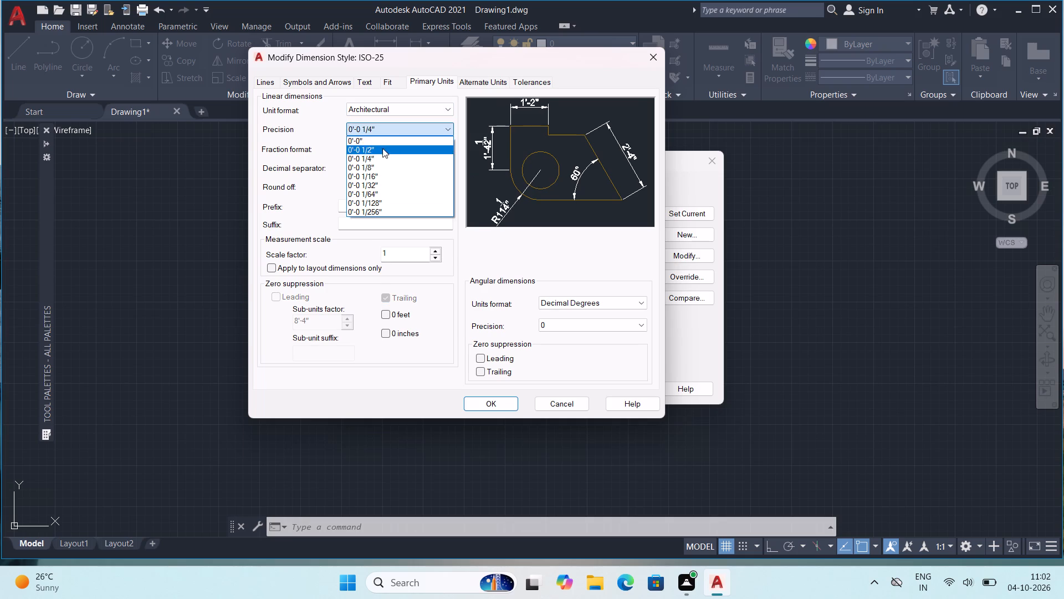
{"action": "left_click", "coordinate": [382, 146]}
{"action": "left_click", "coordinate": [489, 406]}
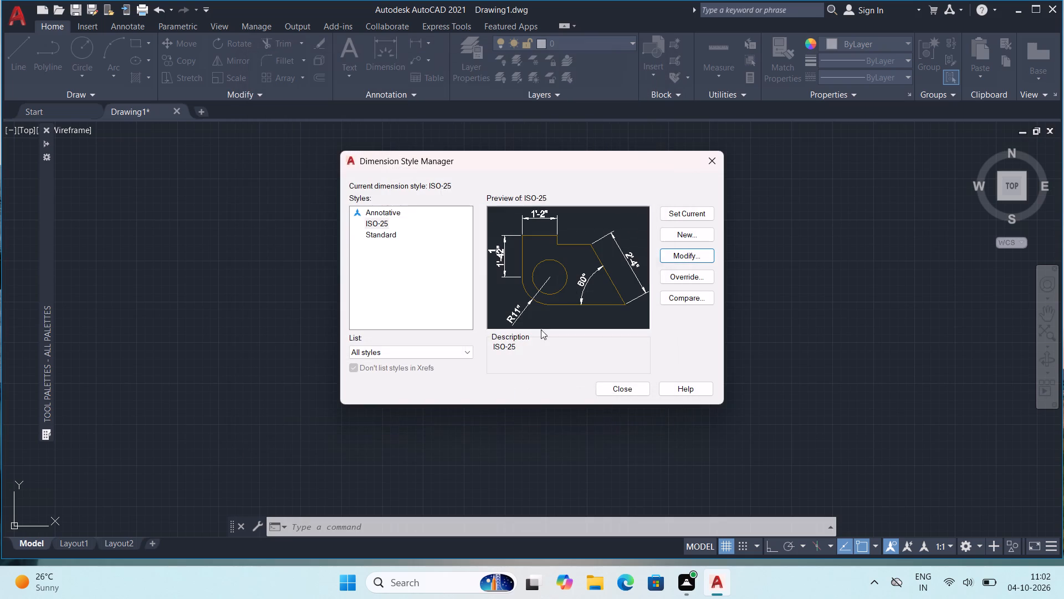
{"action": "left_click", "coordinate": [671, 214]}
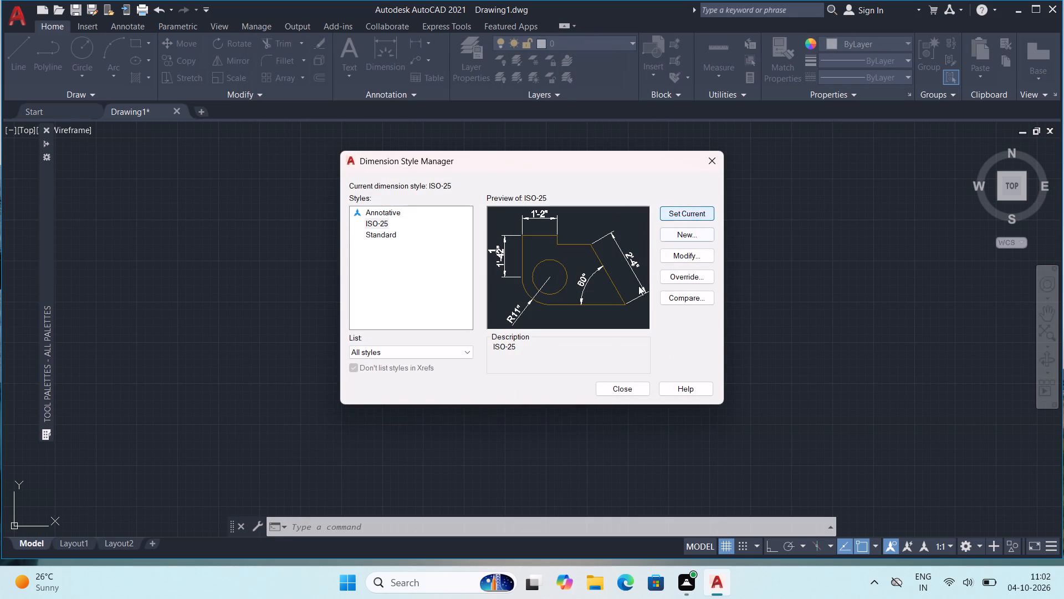
{"action": "left_click", "coordinate": [625, 385]}
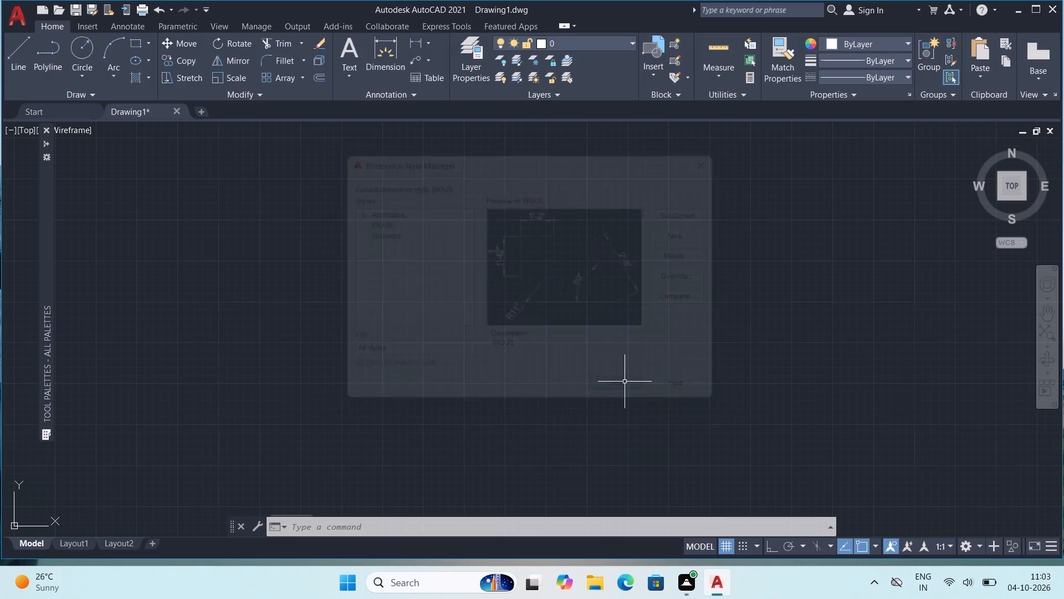
Open the program options and apply the existing Open and Save settings.
{"action": "key", "text": "o"}
{"action": "key", "text": "p"}
{"action": "key", "text": "Return"}
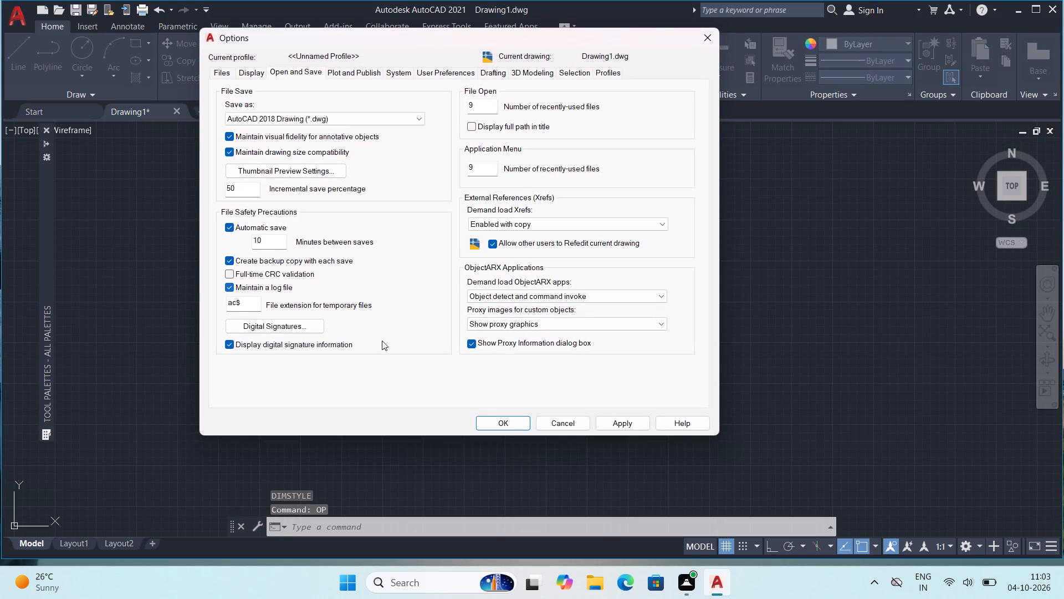
{"action": "left_click", "coordinate": [640, 425]}
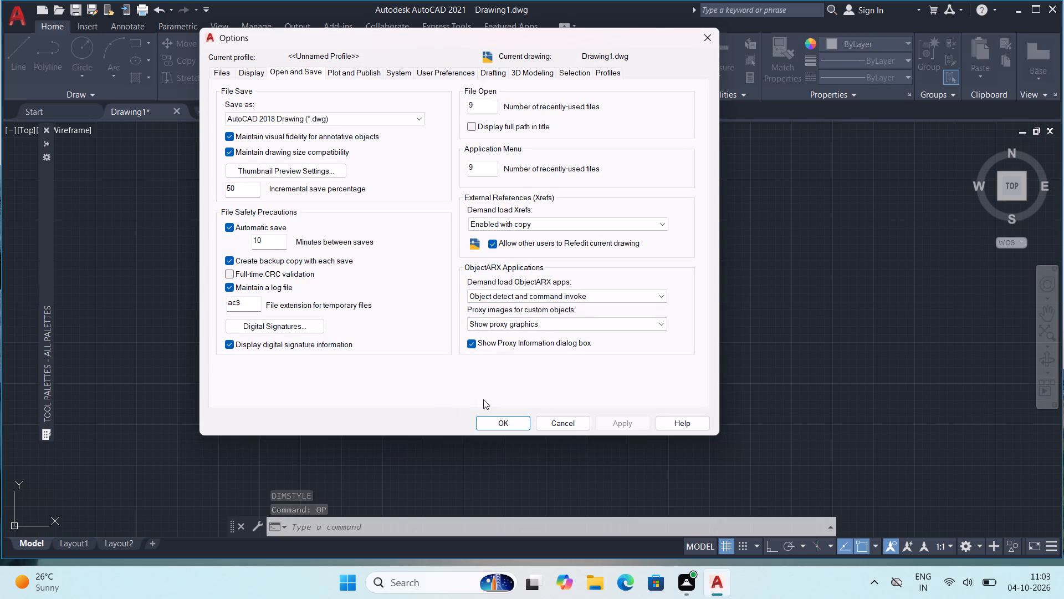
{"action": "left_click", "coordinate": [503, 428]}
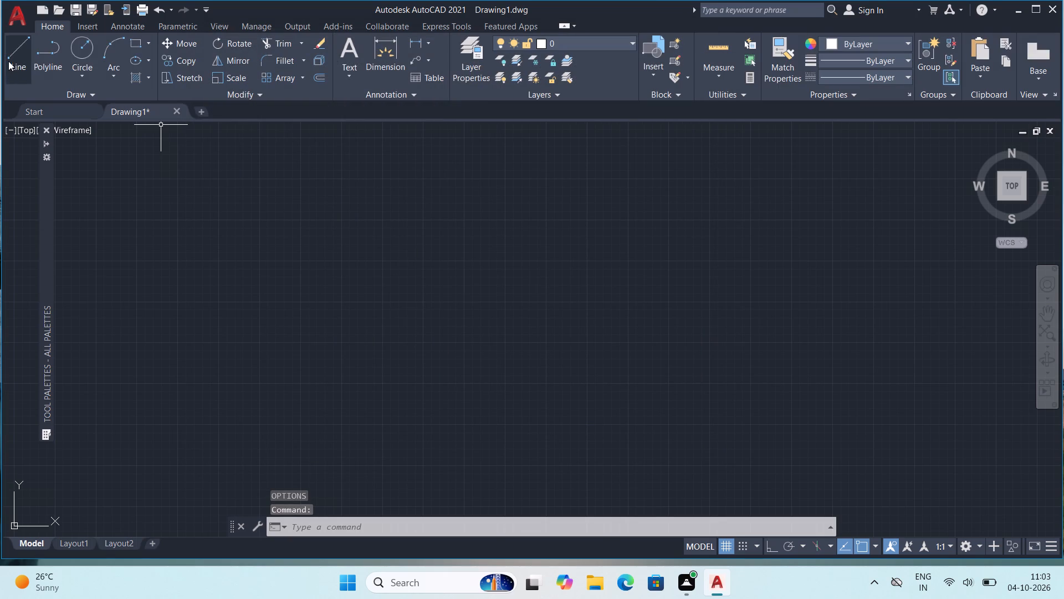
Turn on Ortho and draw a 50' horizontal line as the outline's top side.
{"action": "left_click", "coordinate": [8, 61]}
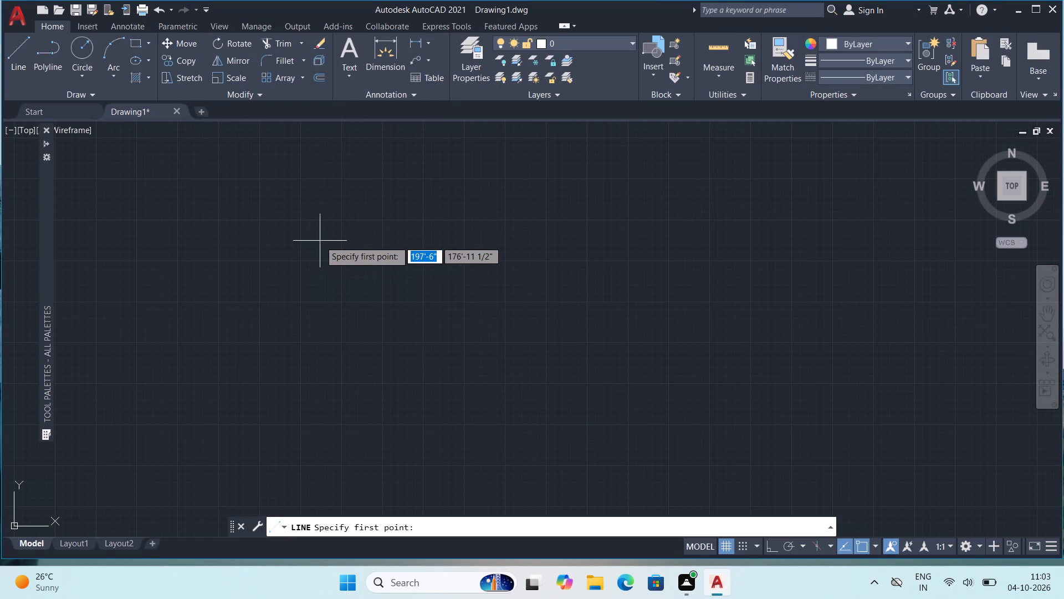
{"action": "left_click", "coordinate": [275, 214]}
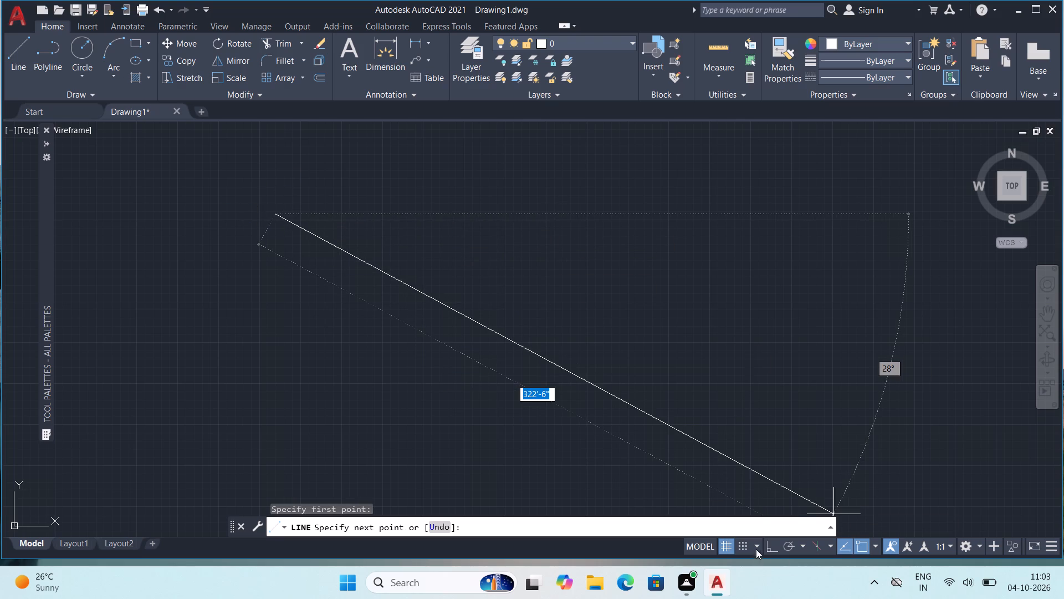
{"action": "left_click", "coordinate": [766, 547]}
{"action": "middle_click_drag", "start_coordinate": [527, 212], "coordinate": [533, 266]}
{"action": "scroll", "coordinate": [539, 238], "scroll_direction": "up", "scroll_amount": 1}
{"action": "middle_click_drag", "start_coordinate": [534, 242], "coordinate": [584, 228]}
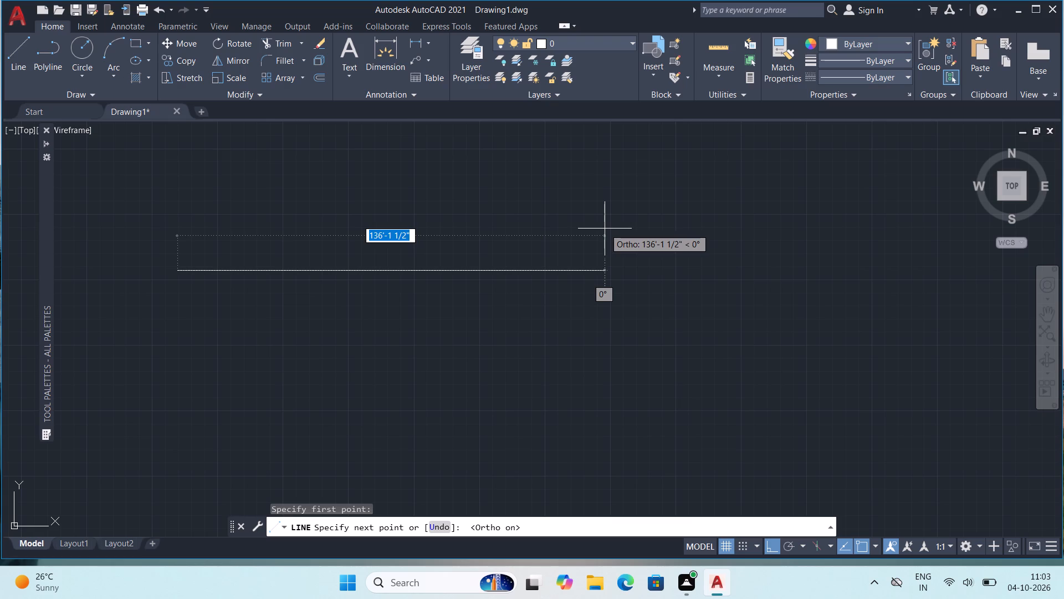
{"action": "middle_click_drag", "start_coordinate": [497, 242], "coordinate": [620, 225]}
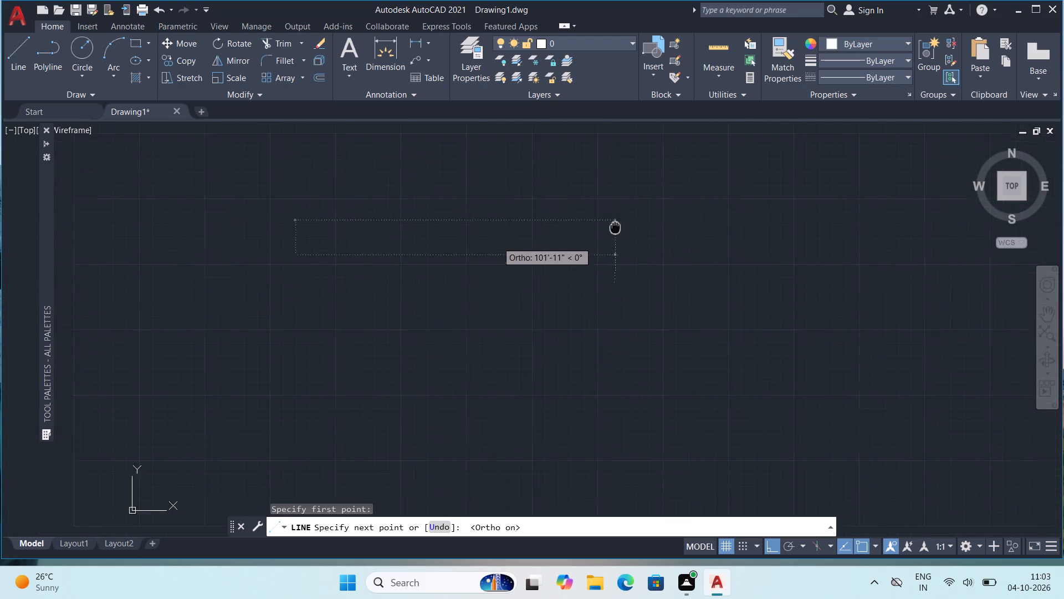
{"action": "middle_click_drag", "start_coordinate": [620, 225], "coordinate": [657, 216]}
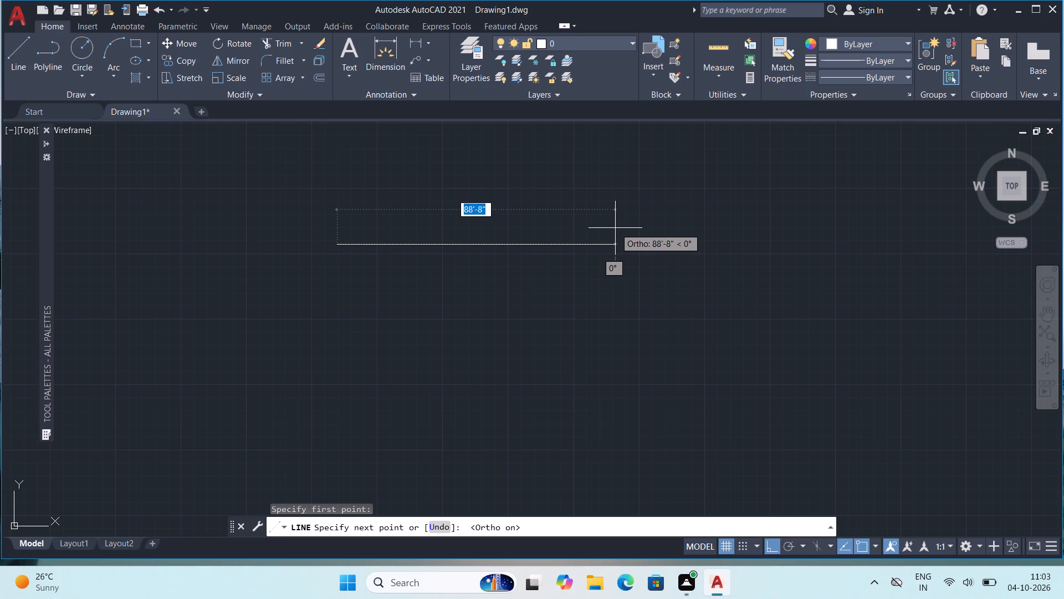
{"action": "type", "text": "50'"}
{"action": "key", "text": "Return"}
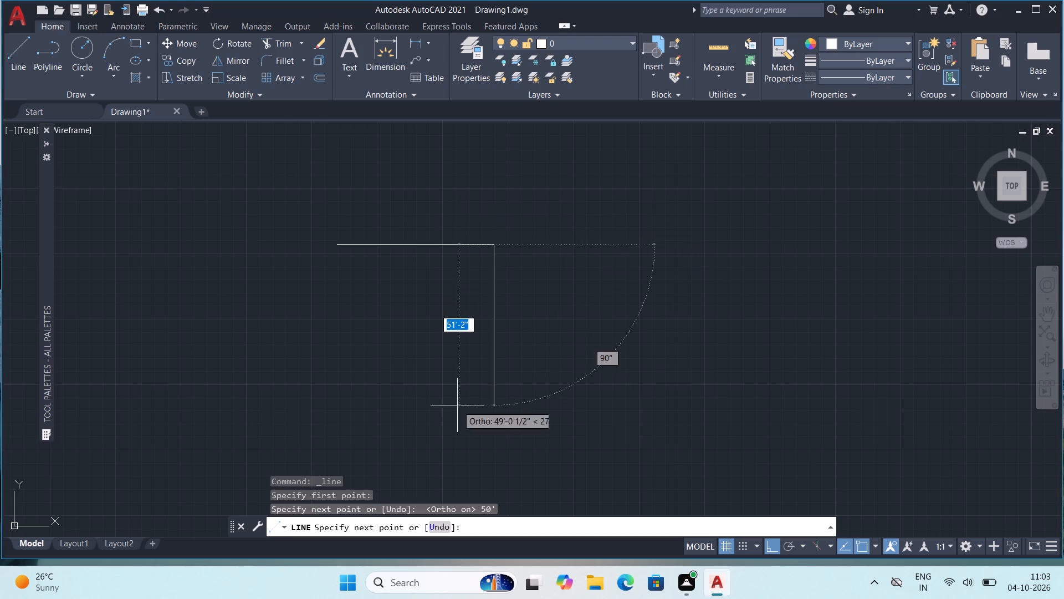
Continue the line 70' straight down from the top side's right end.
{"action": "middle_click_drag", "start_coordinate": [387, 329], "coordinate": [459, 295]}
{"action": "scroll", "coordinate": [468, 304], "scroll_direction": "up", "scroll_amount": 2}
{"action": "scroll", "coordinate": [499, 306], "scroll_direction": "down", "scroll_amount": 2}
{"action": "middle_click_drag", "start_coordinate": [525, 302], "coordinate": [548, 424]}
{"action": "middle_click_drag", "start_coordinate": [549, 418], "coordinate": [549, 403]}
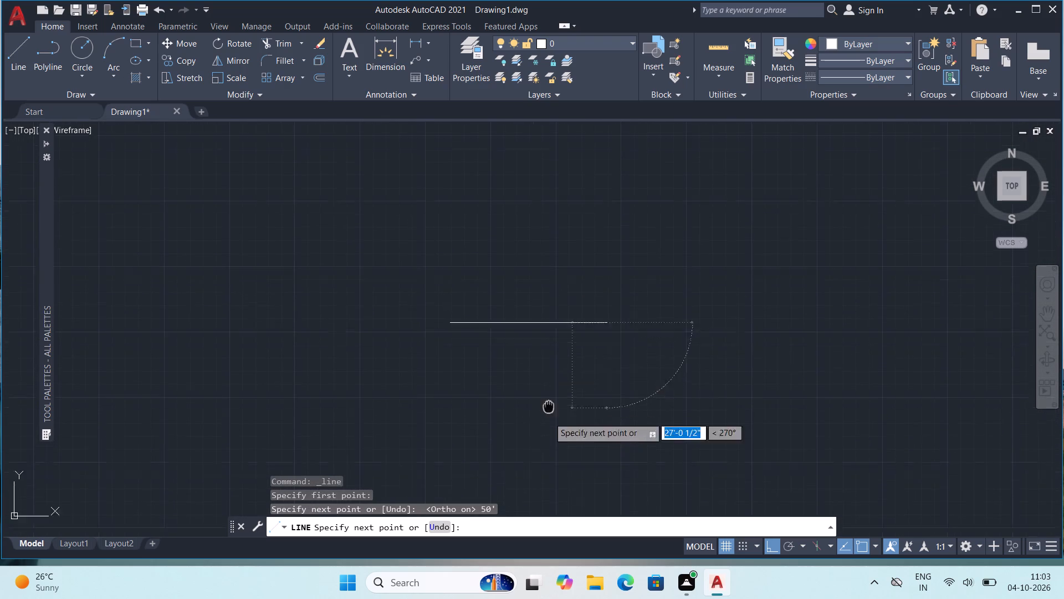
{"action": "middle_click_drag", "start_coordinate": [549, 403], "coordinate": [548, 323]}
{"action": "scroll", "coordinate": [548, 318], "scroll_direction": "up", "scroll_amount": 1}
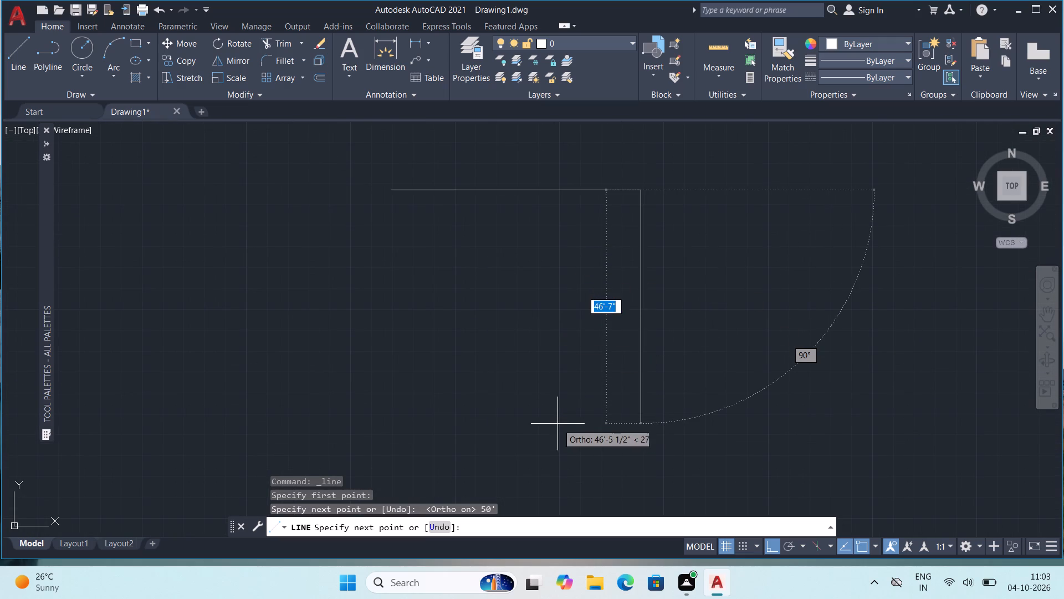
{"action": "type", "text": "50"}
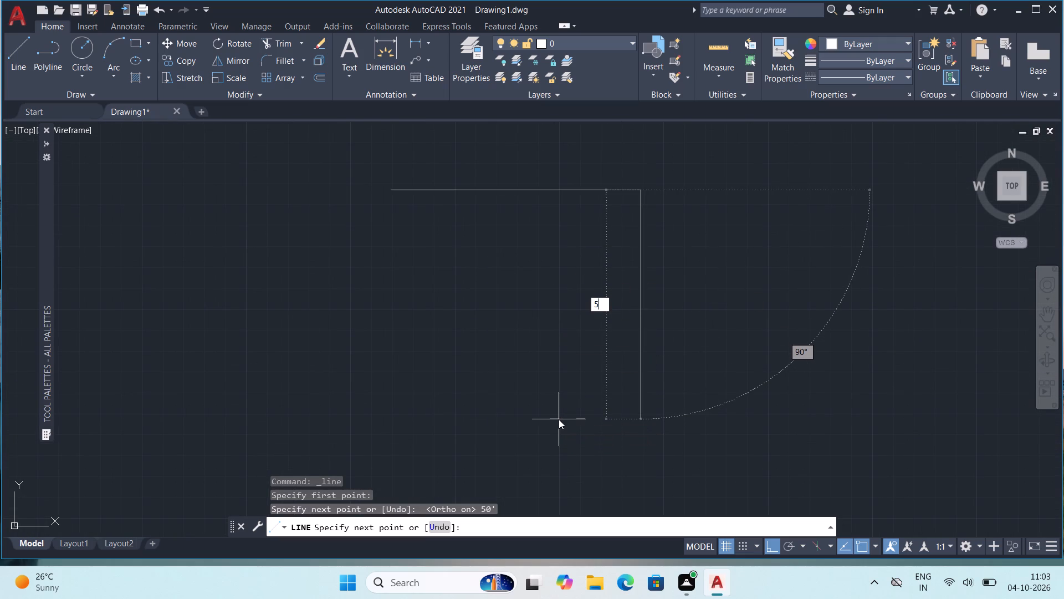
{"action": "key", "text": "BackSpace"}
{"action": "key", "text": "BackSpace"}
{"action": "type", "text": "70'"}
{"action": "key", "text": "Return"}
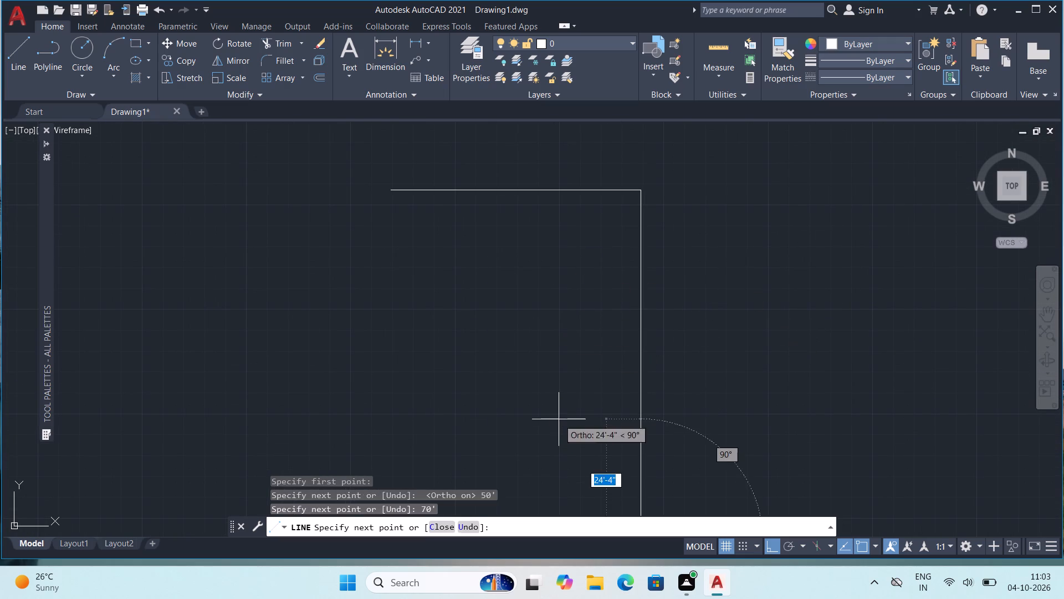
Complete the rectangular outline with a 50' bottom side and a 70' left side back to the starting corner.
{"action": "middle_click_drag", "start_coordinate": [458, 392], "coordinate": [454, 211]}
{"action": "scroll", "coordinate": [387, 329], "scroll_direction": "down", "scroll_amount": 2}
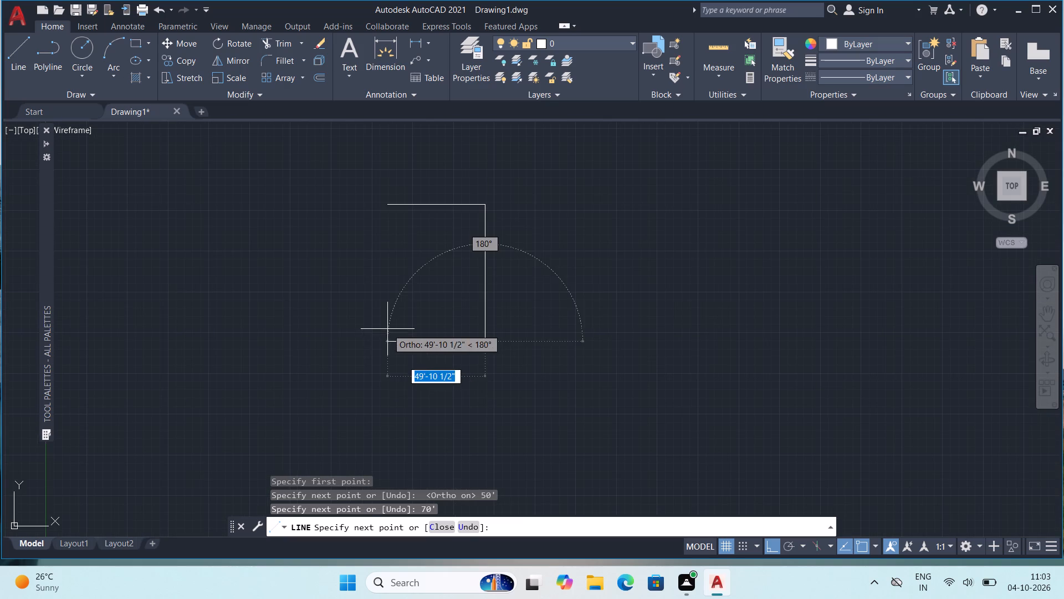
{"action": "key", "text": "5"}
{"action": "type", "text": "0'"}
{"action": "key", "text": "Return"}
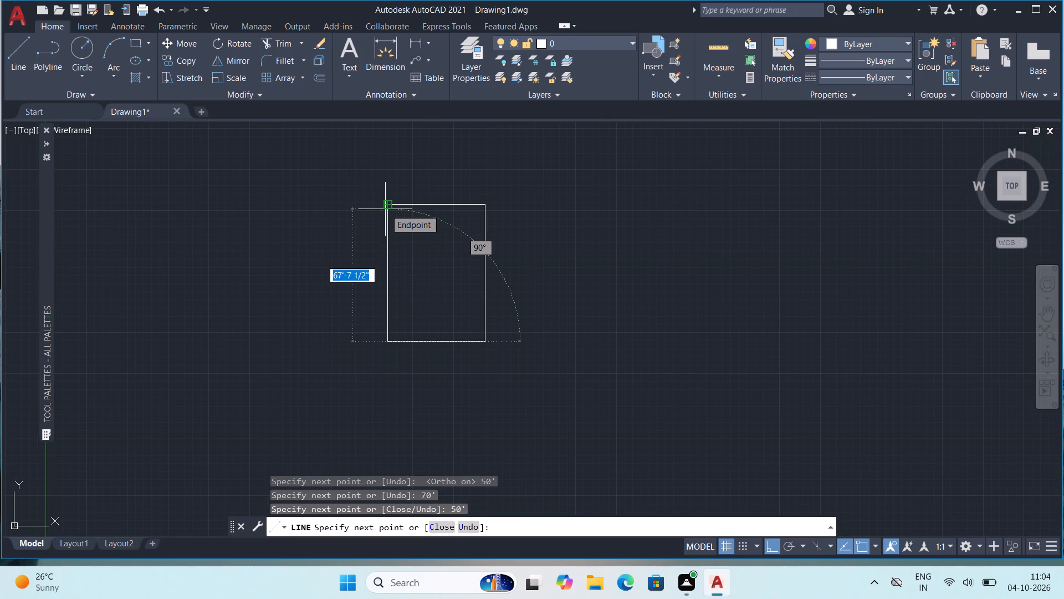
{"action": "key", "text": "7"}
{"action": "type", "text": "0'"}
{"action": "key", "text": "Return"}
{"action": "key", "text": "Escape"}
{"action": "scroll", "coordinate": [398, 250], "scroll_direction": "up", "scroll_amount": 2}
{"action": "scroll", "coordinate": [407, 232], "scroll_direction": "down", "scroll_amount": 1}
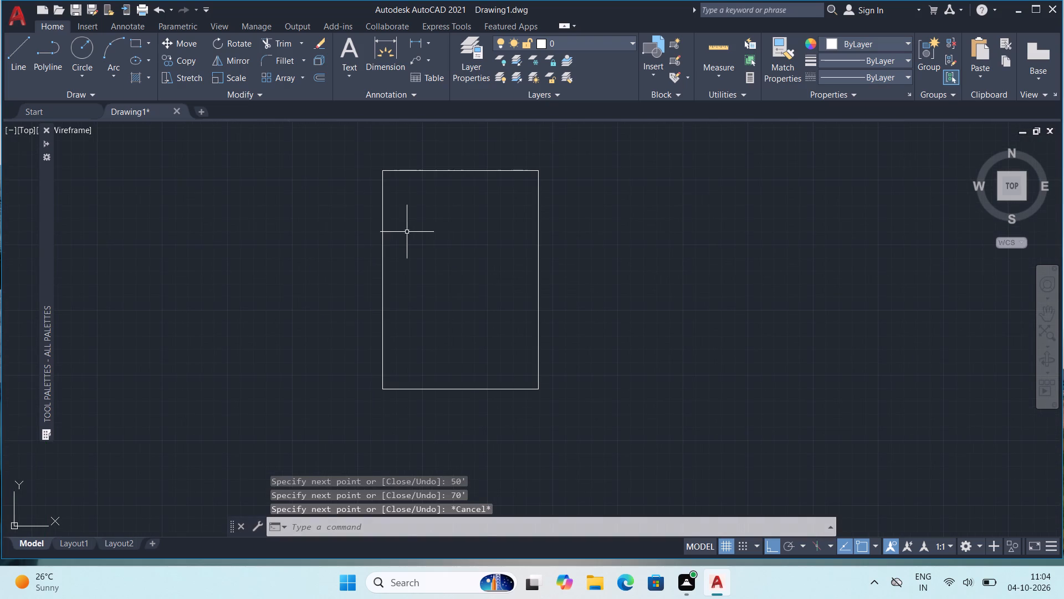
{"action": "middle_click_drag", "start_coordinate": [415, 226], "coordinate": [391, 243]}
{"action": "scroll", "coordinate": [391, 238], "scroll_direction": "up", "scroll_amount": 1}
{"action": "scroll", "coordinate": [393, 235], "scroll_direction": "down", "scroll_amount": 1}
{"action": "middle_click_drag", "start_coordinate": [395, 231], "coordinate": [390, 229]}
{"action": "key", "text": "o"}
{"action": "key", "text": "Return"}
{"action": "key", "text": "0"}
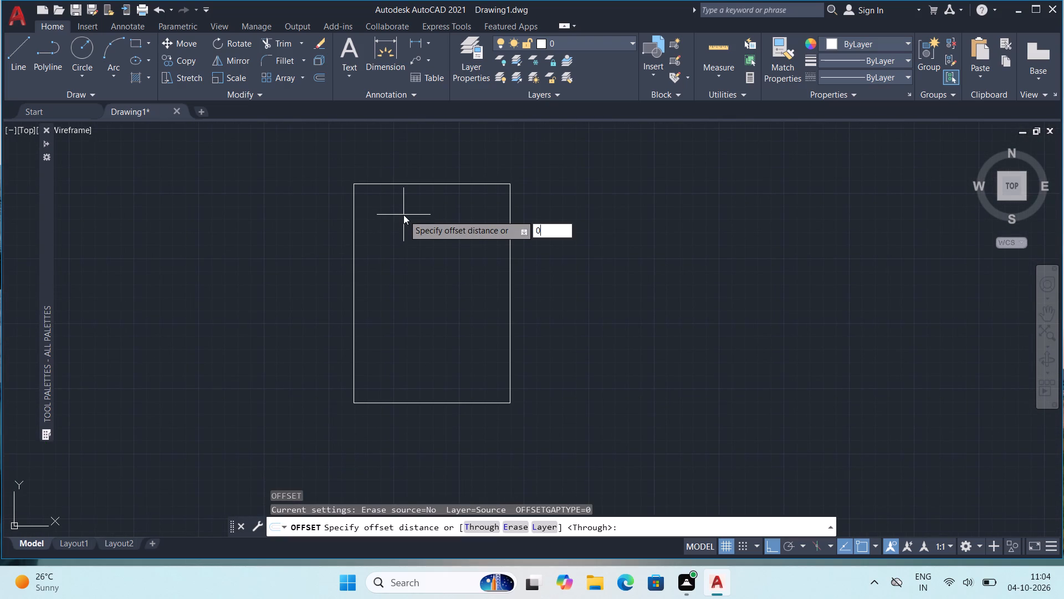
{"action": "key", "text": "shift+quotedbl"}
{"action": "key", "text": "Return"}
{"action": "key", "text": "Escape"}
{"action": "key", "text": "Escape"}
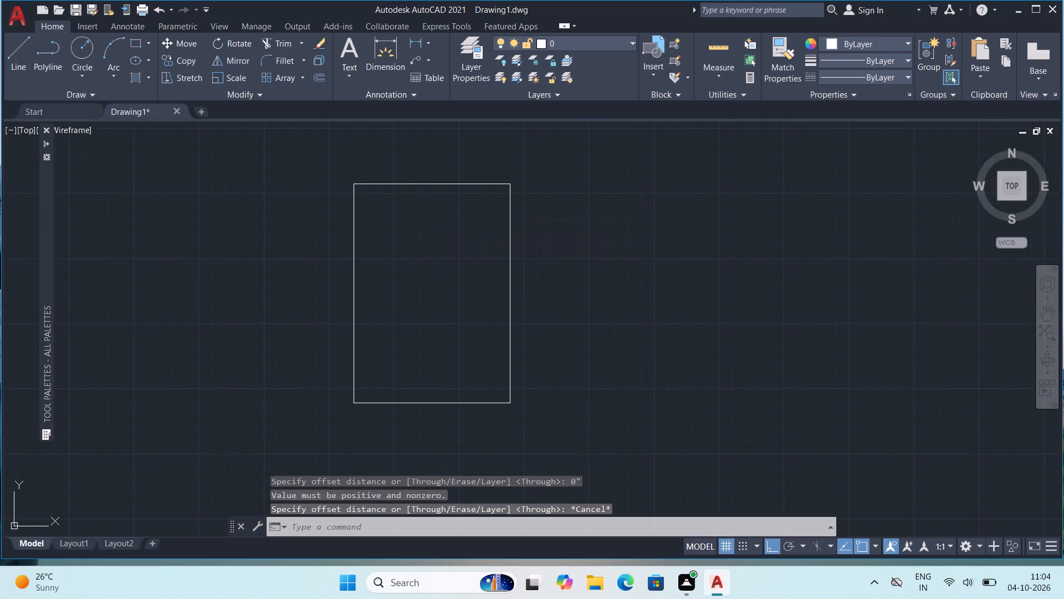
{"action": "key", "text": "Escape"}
Offset all four sides of the rectangular outline 9" inward to form the outer walls.
{"action": "key", "text": "o"}
{"action": "key", "text": "Return"}
{"action": "type", "text": "9\""}
{"action": "key", "text": "Return"}
{"action": "left_click", "coordinate": [410, 184]}
{"action": "left_click", "coordinate": [410, 229]}
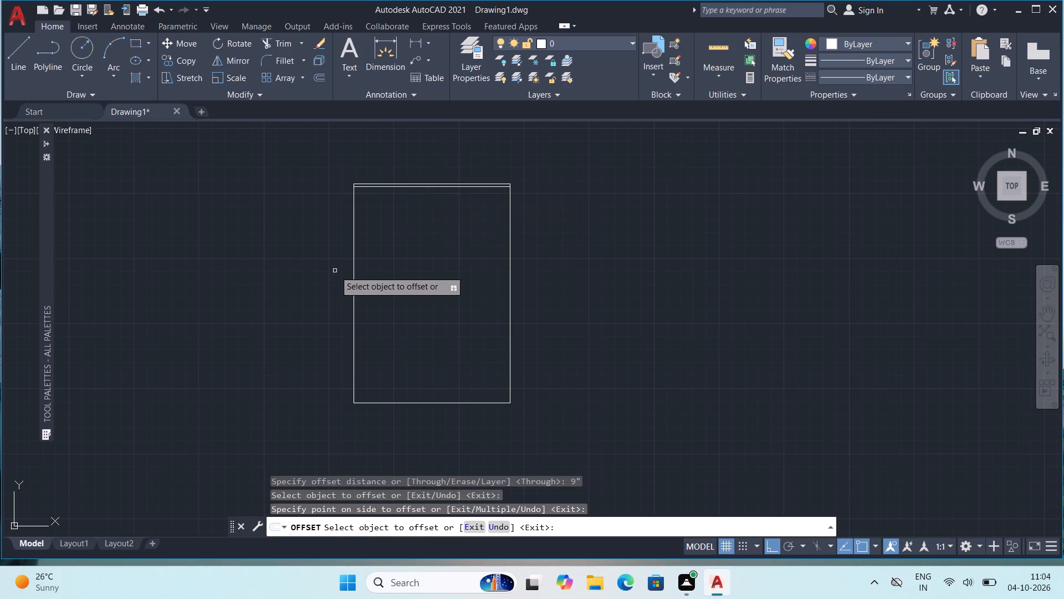
{"action": "left_click", "coordinate": [352, 270]}
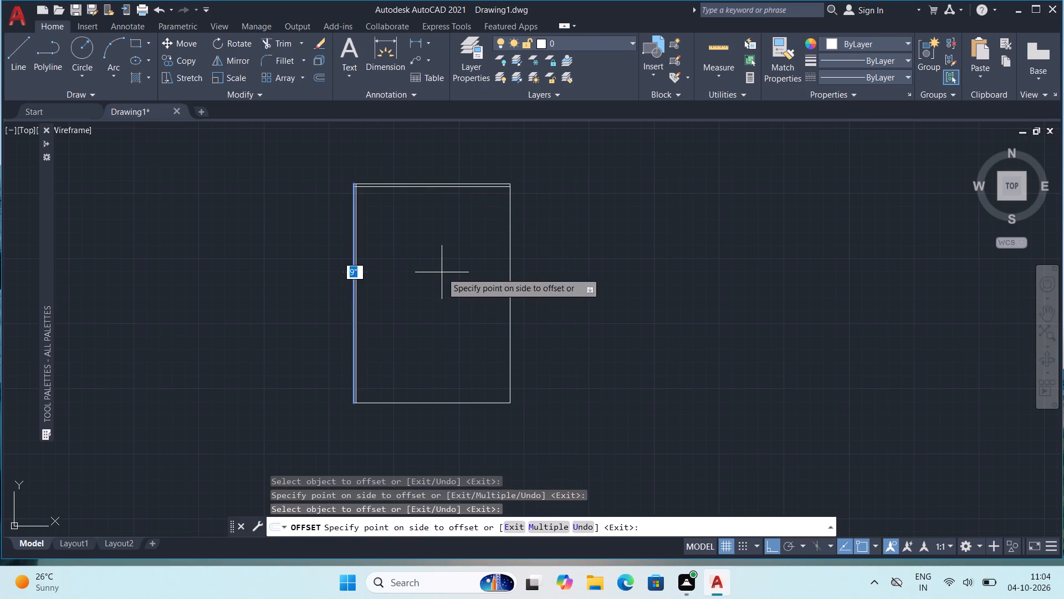
{"action": "left_click", "coordinate": [443, 272]}
{"action": "left_click", "coordinate": [509, 214]}
{"action": "left_click", "coordinate": [485, 248]}
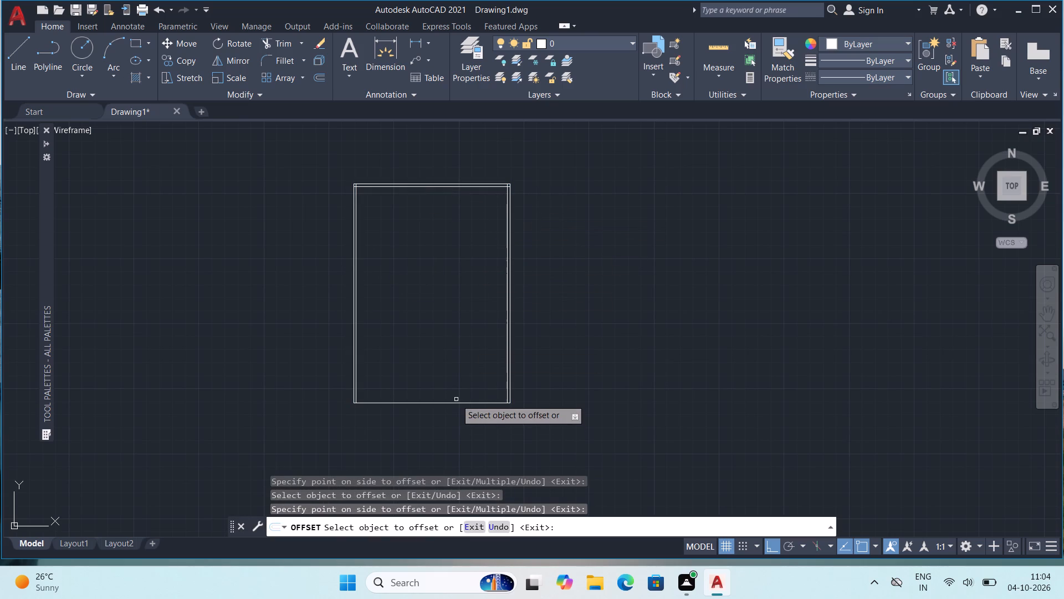
{"action": "left_click", "coordinate": [457, 402]}
{"action": "left_click", "coordinate": [453, 378]}
Form the first vertical partition by offsetting the left wall's inner line 20' inward and the resulting line another 5" to the right.
{"action": "scroll", "coordinate": [382, 206], "scroll_direction": "up", "scroll_amount": 2}
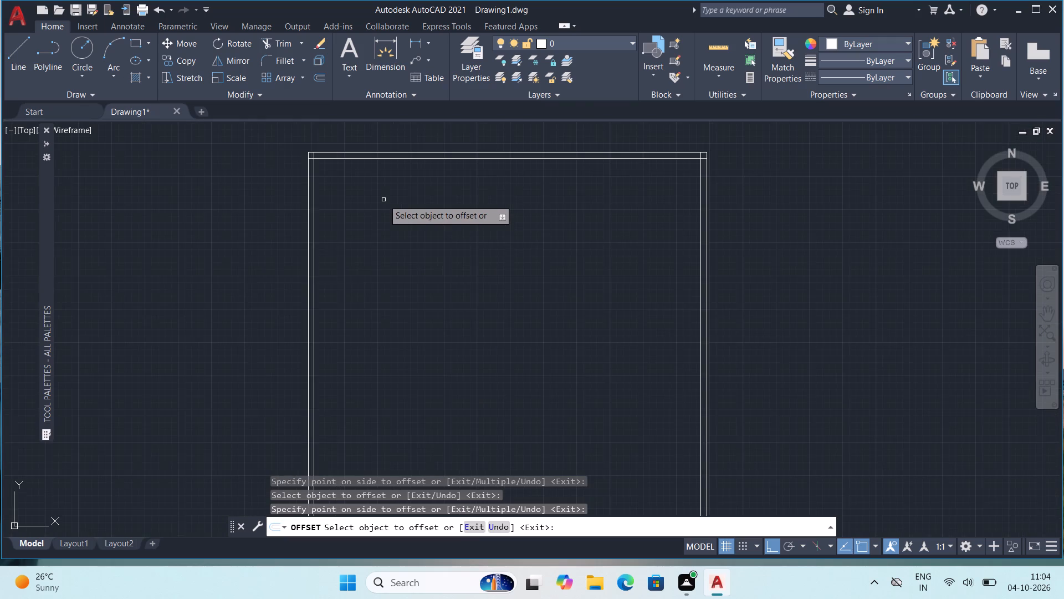
{"action": "middle_click_drag", "start_coordinate": [392, 181], "coordinate": [424, 311]}
{"action": "scroll", "coordinate": [423, 306], "scroll_direction": "up", "scroll_amount": 1}
{"action": "middle_click_drag", "start_coordinate": [481, 395], "coordinate": [402, 305]}
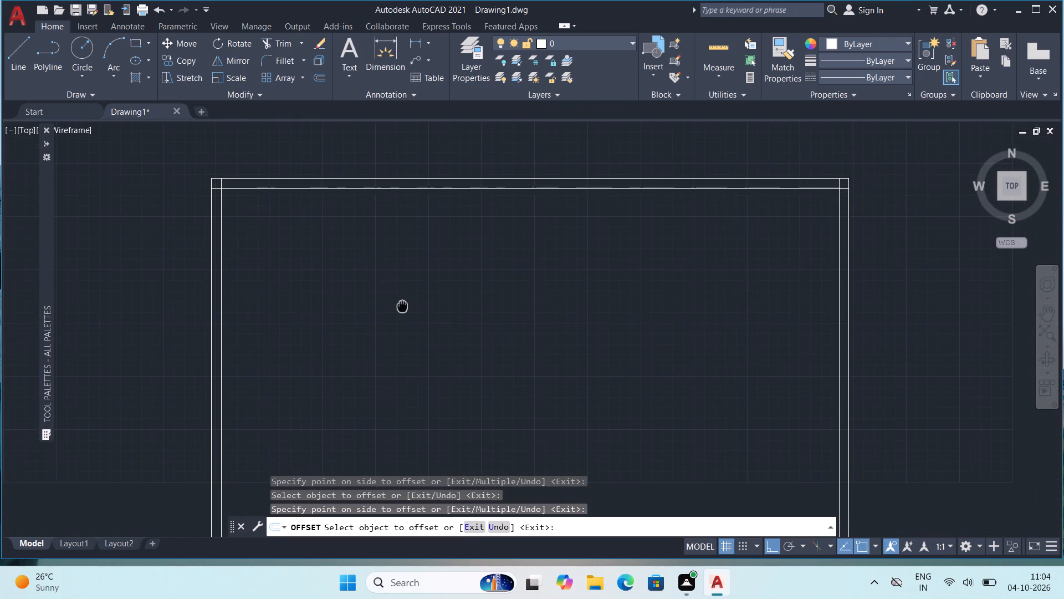
{"action": "middle_click_drag", "start_coordinate": [402, 305], "coordinate": [402, 306]}
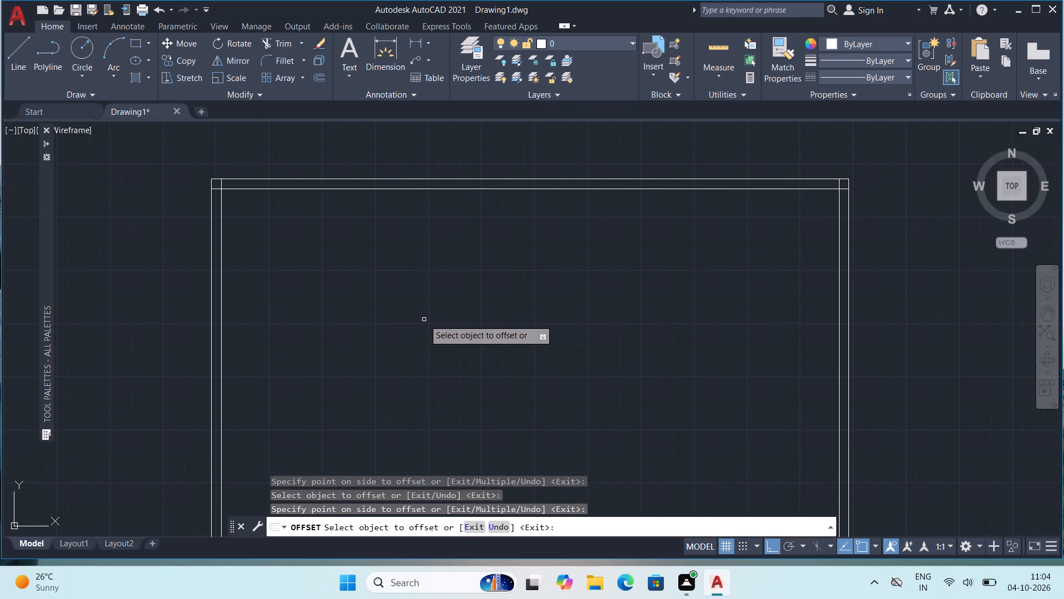
{"action": "left_click", "coordinate": [221, 256]}
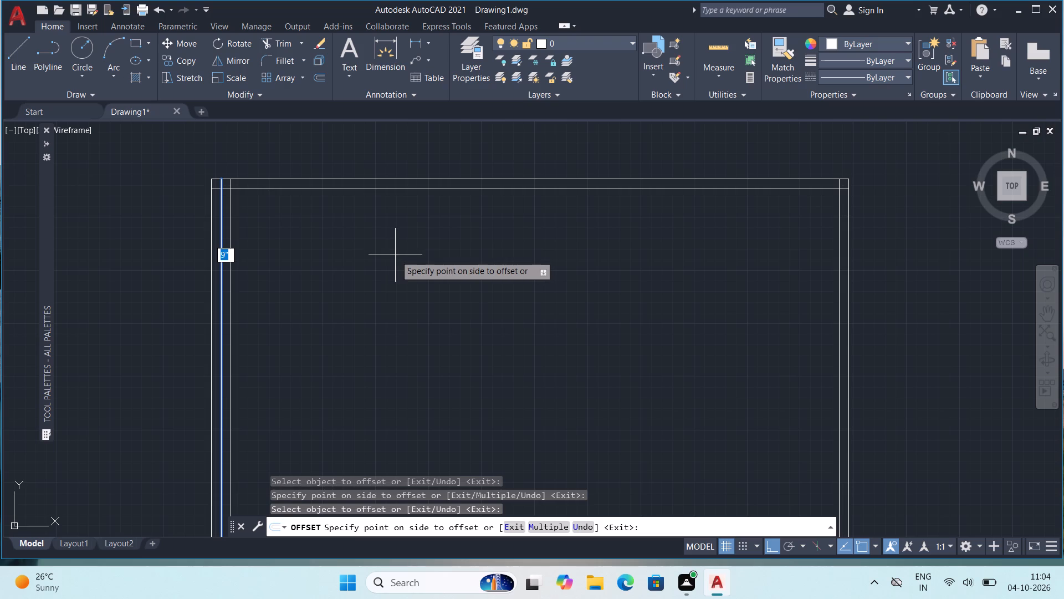
{"action": "type", "text": "20'"}
{"action": "key", "text": "Return"}
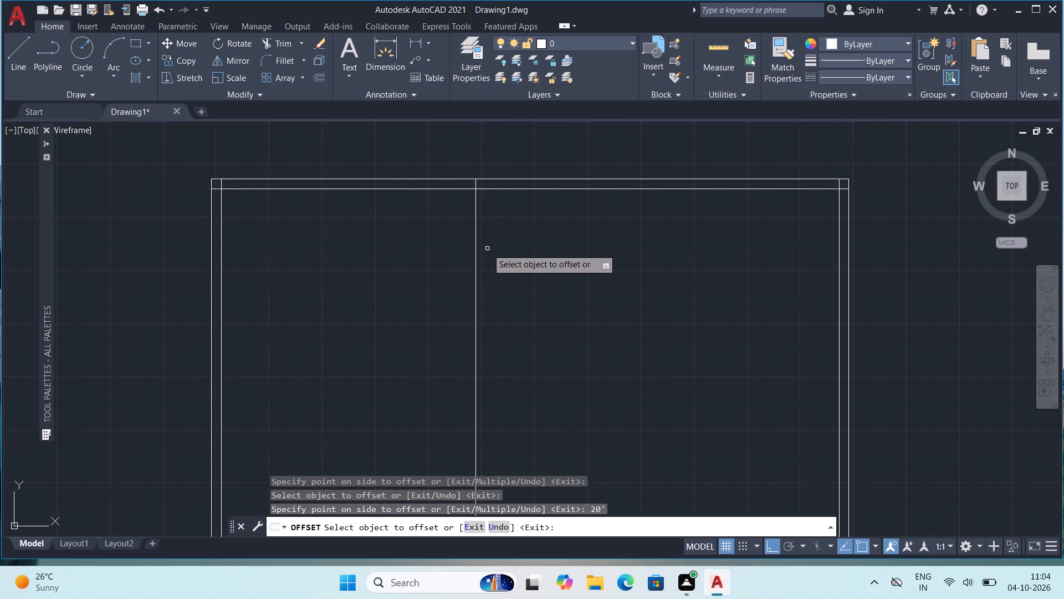
{"action": "scroll", "coordinate": [486, 253], "scroll_direction": "down", "scroll_amount": 1}
{"action": "middle_click_drag", "start_coordinate": [479, 245], "coordinate": [438, 218]}
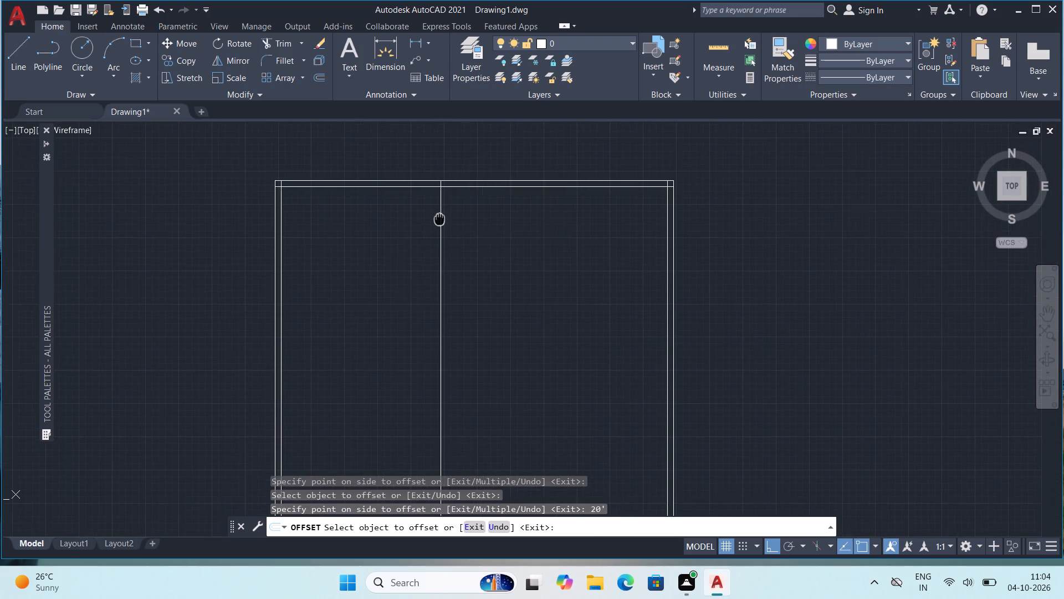
{"action": "middle_click_drag", "start_coordinate": [438, 218], "coordinate": [427, 230]}
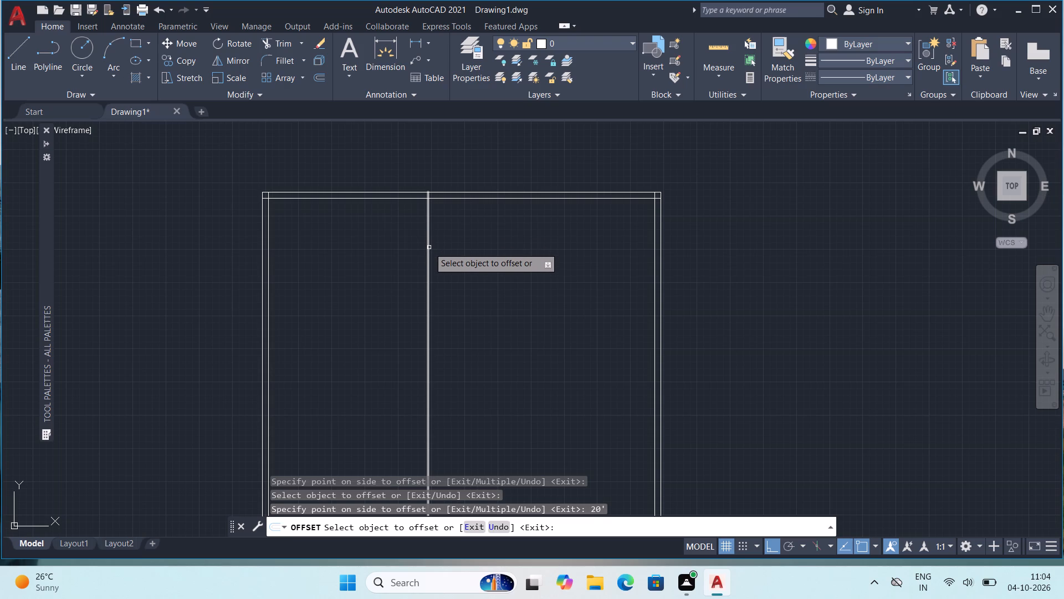
{"action": "left_click", "coordinate": [429, 247]}
{"action": "key", "text": "5"}
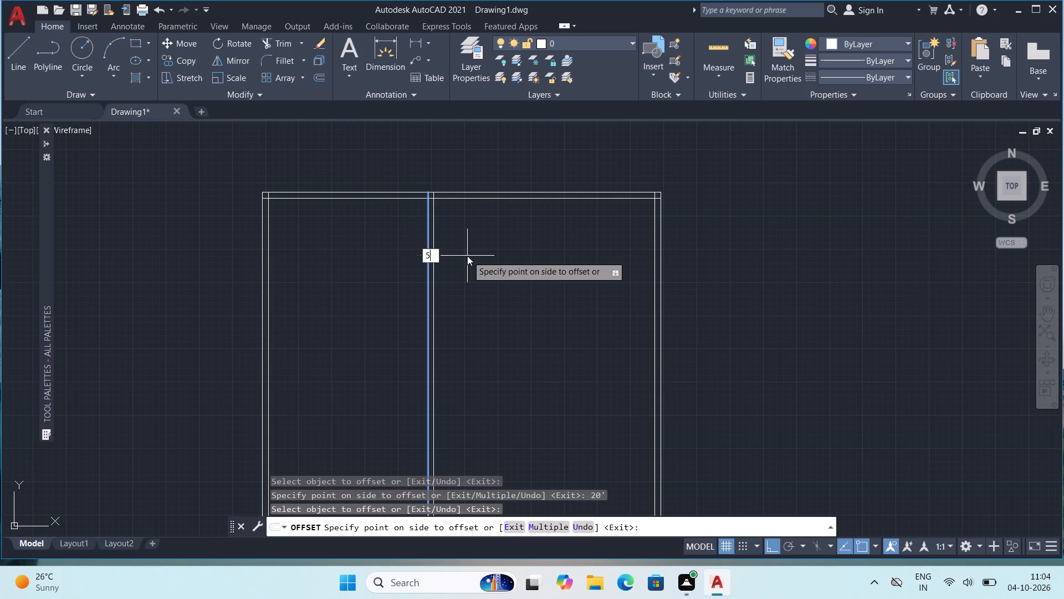
{"action": "key", "text": "shift+quotedbl"}
{"action": "key", "text": "Return"}
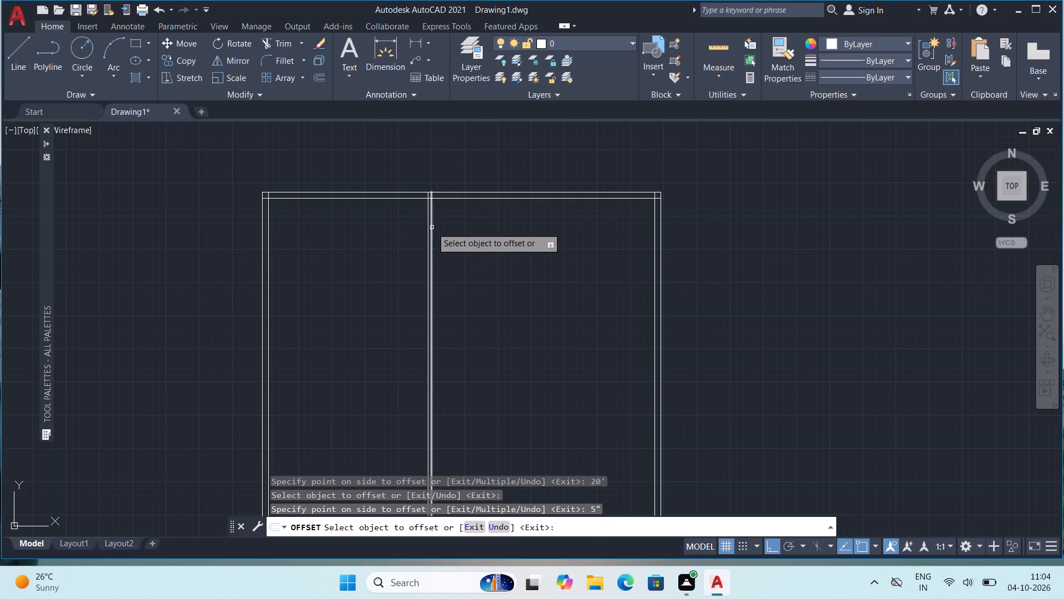
Form a second vertical partition by offsetting the first partition's right line 15' to the right and the resulting line another 5".
{"action": "left_click", "coordinate": [431, 225]}
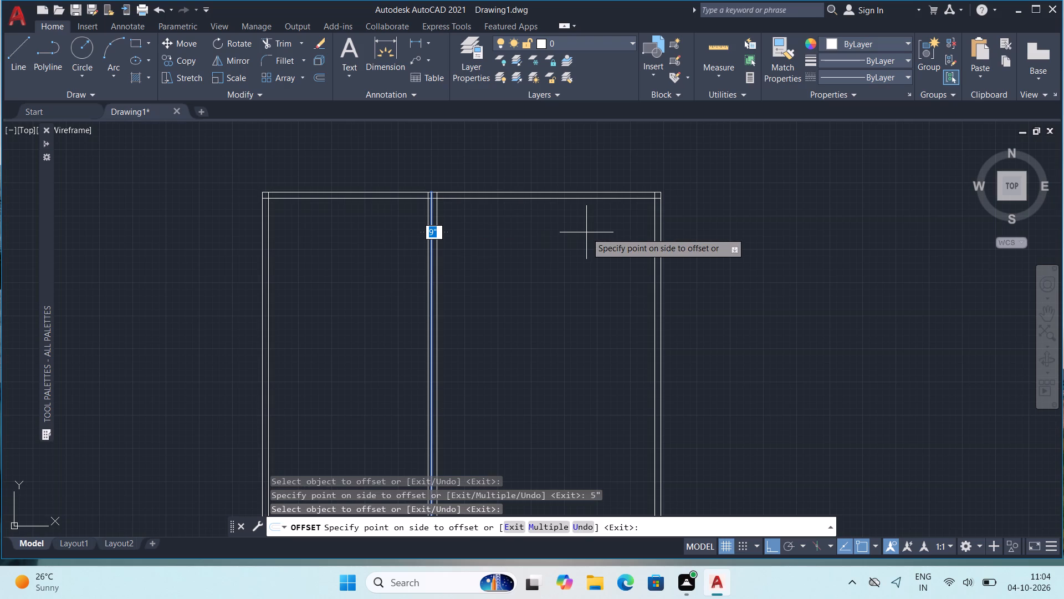
{"action": "type", "text": "15'"}
{"action": "key", "text": "Return"}
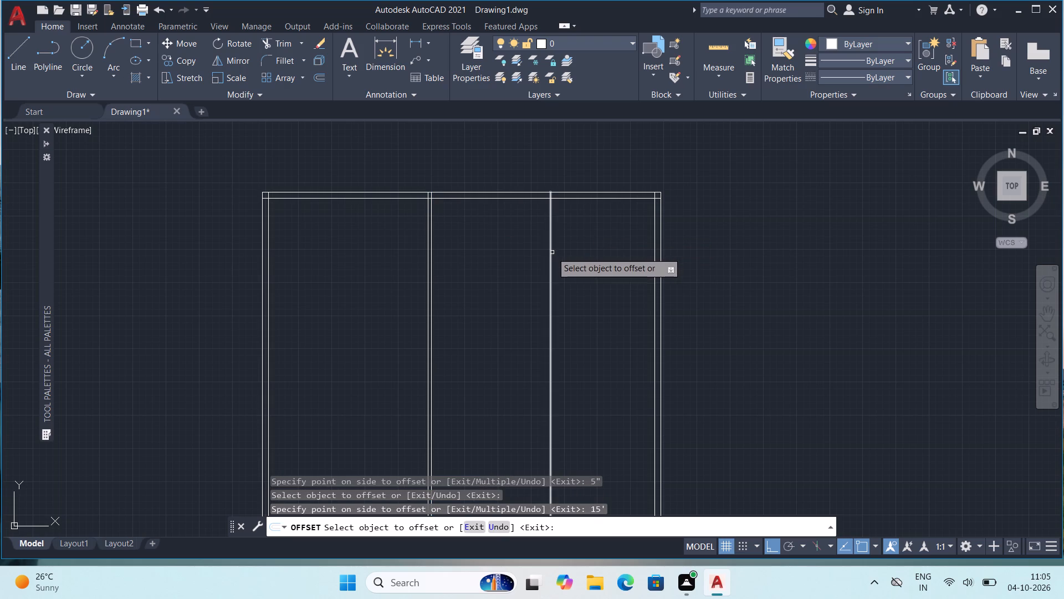
{"action": "left_click", "coordinate": [552, 252]}
{"action": "key", "text": "5"}
{"action": "key", "text": "shift+quotedbl"}
{"action": "key", "text": "Return"}
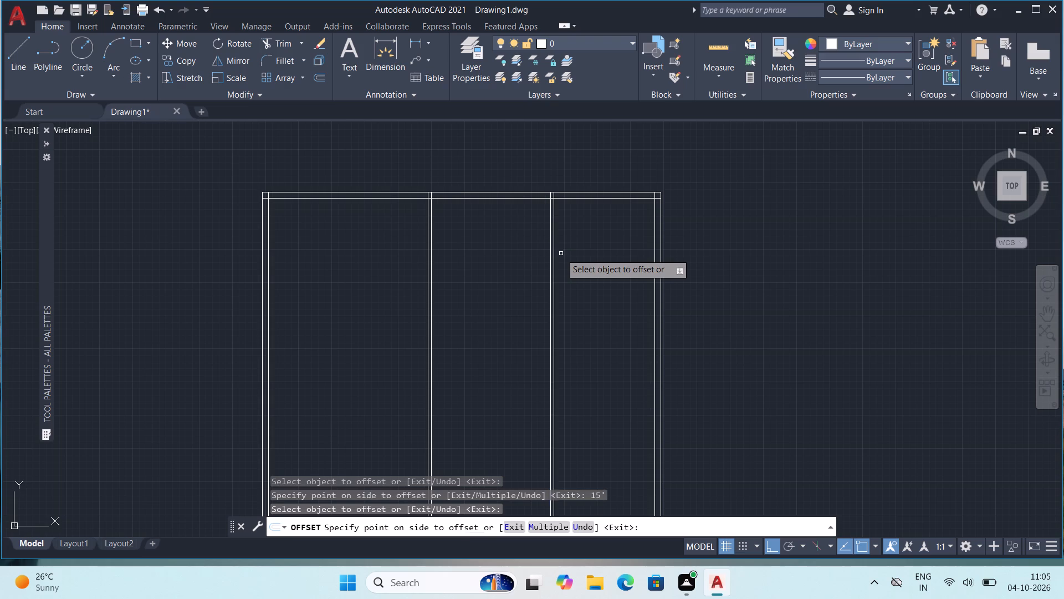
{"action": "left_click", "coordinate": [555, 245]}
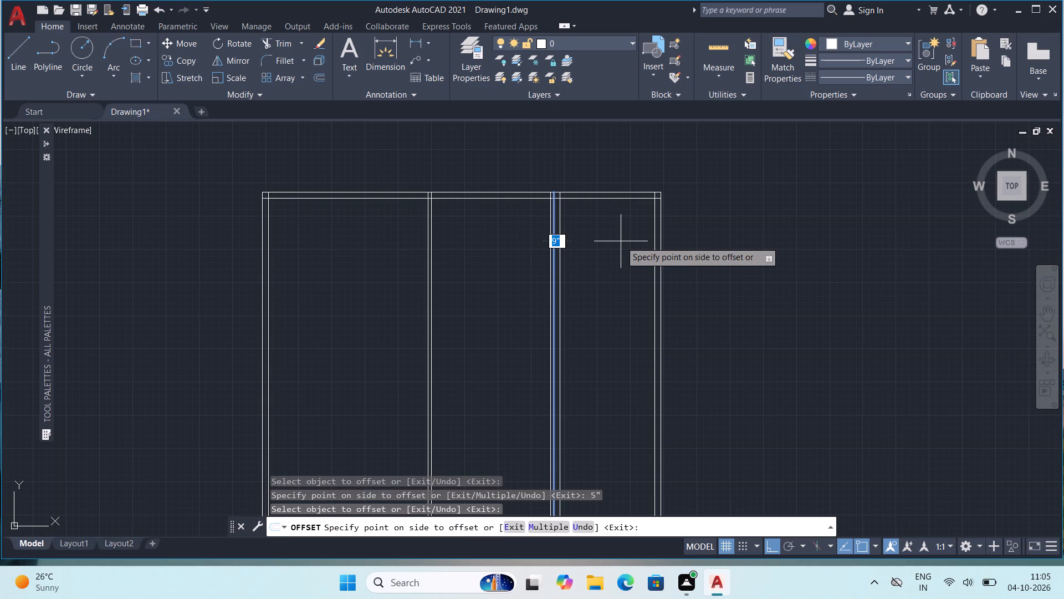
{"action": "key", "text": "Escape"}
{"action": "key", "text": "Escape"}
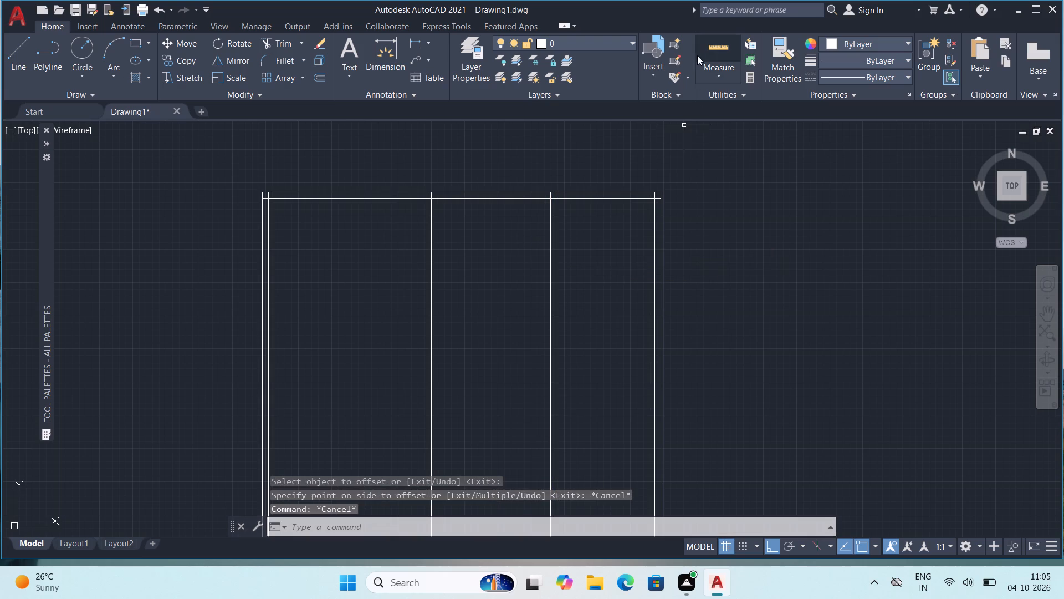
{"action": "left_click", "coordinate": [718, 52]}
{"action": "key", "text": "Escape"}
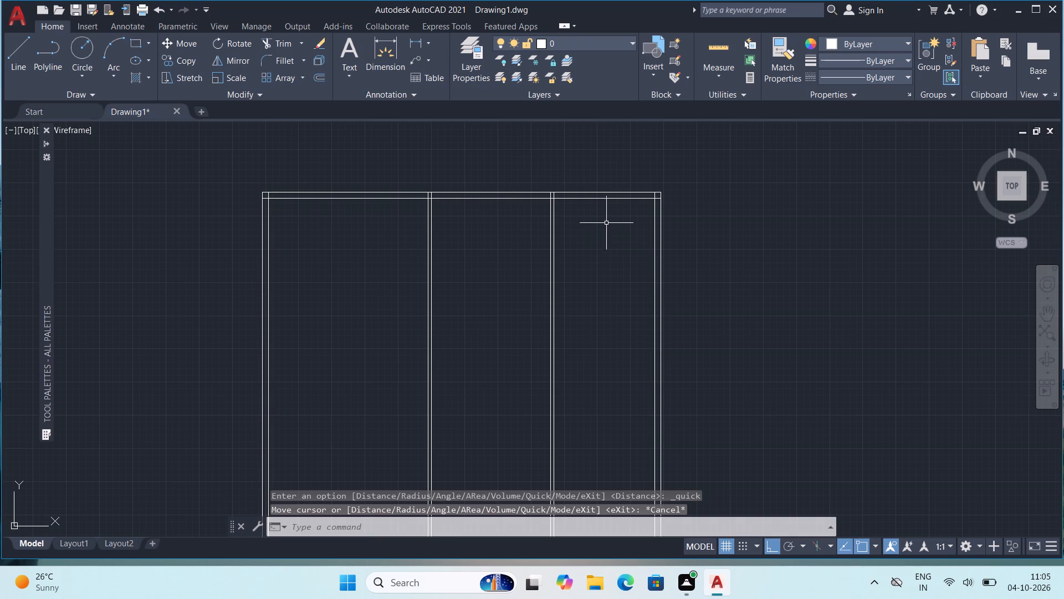
Form a third vertical partition by offsetting the second partition's right line 6' to the right and the resulting line another 5".
{"action": "key", "text": "o"}
{"action": "key", "text": "Return"}
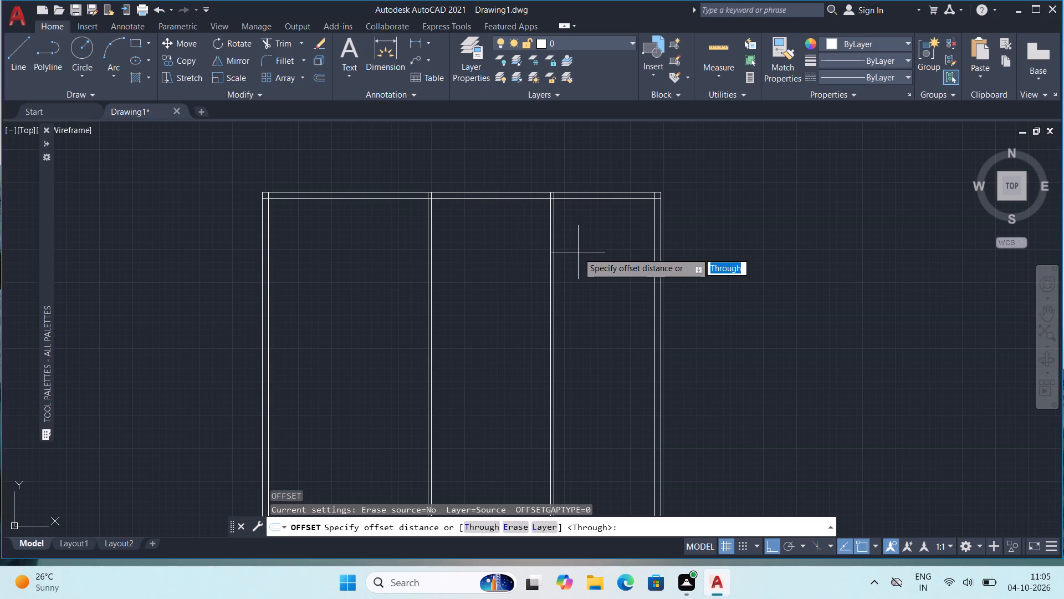
{"action": "key", "text": "6"}
{"action": "key", "text": "apostrophe"}
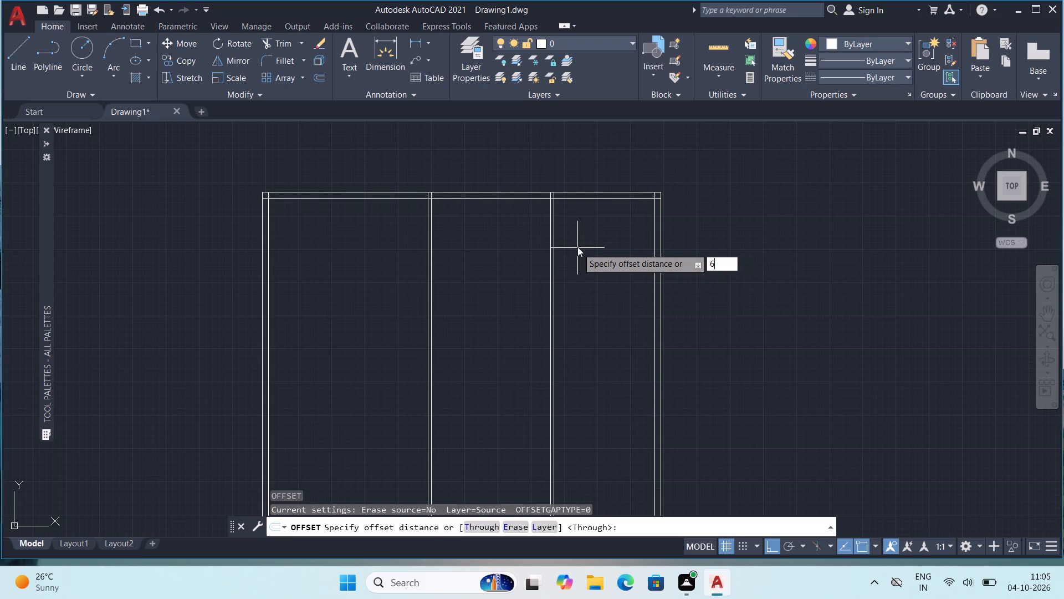
{"action": "key", "text": "Return"}
{"action": "left_click", "coordinate": [555, 243]}
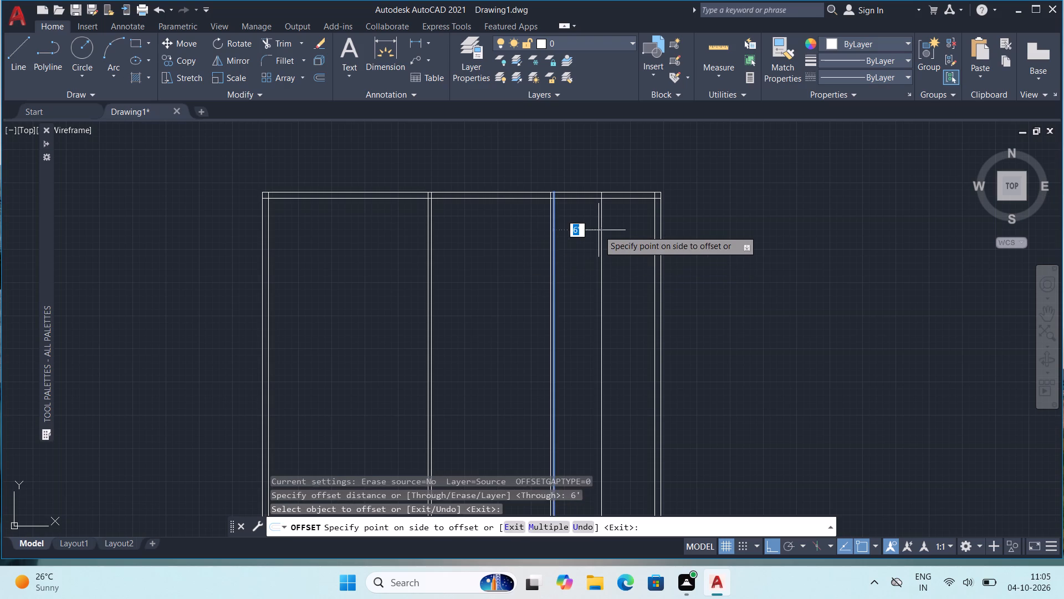
{"action": "left_click", "coordinate": [598, 230]}
{"action": "left_click", "coordinate": [601, 221]}
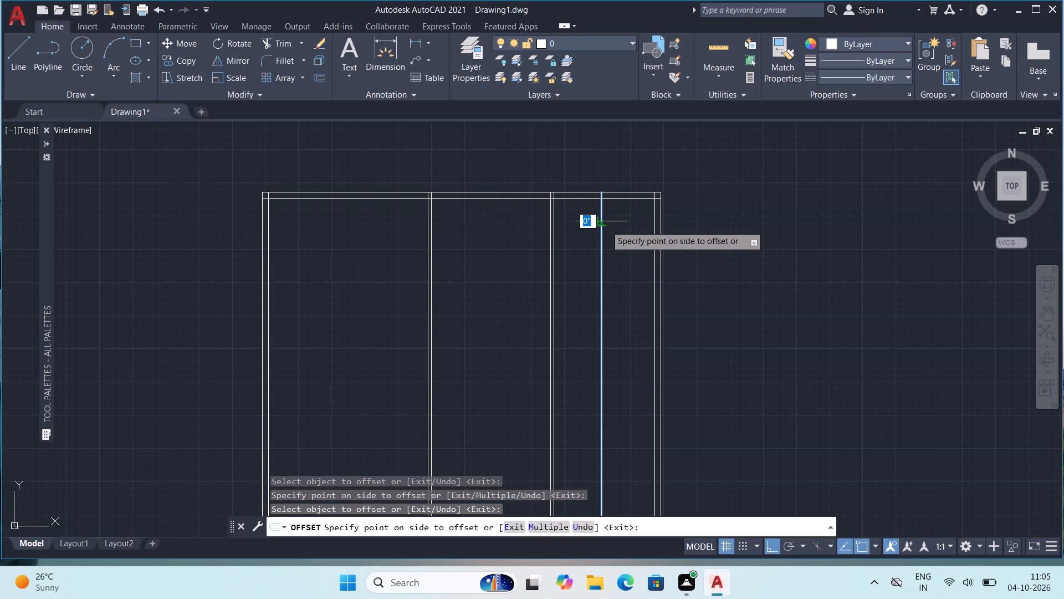
{"action": "key", "text": "5"}
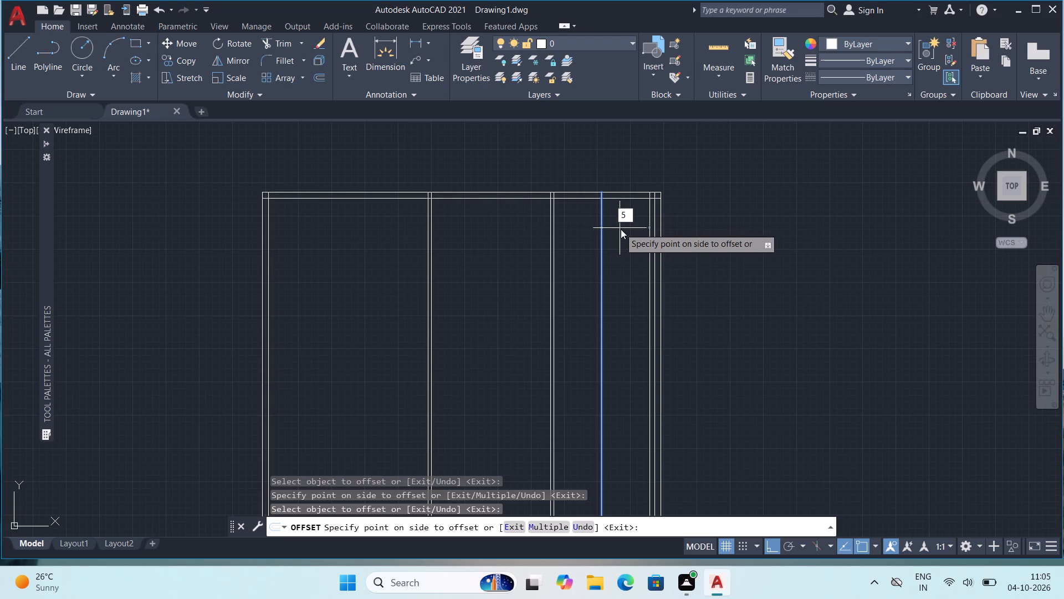
{"action": "key", "text": "shift+quotedbl"}
{"action": "key", "text": "Return"}
{"action": "middle_click_drag", "start_coordinate": [620, 229], "coordinate": [620, 219]}
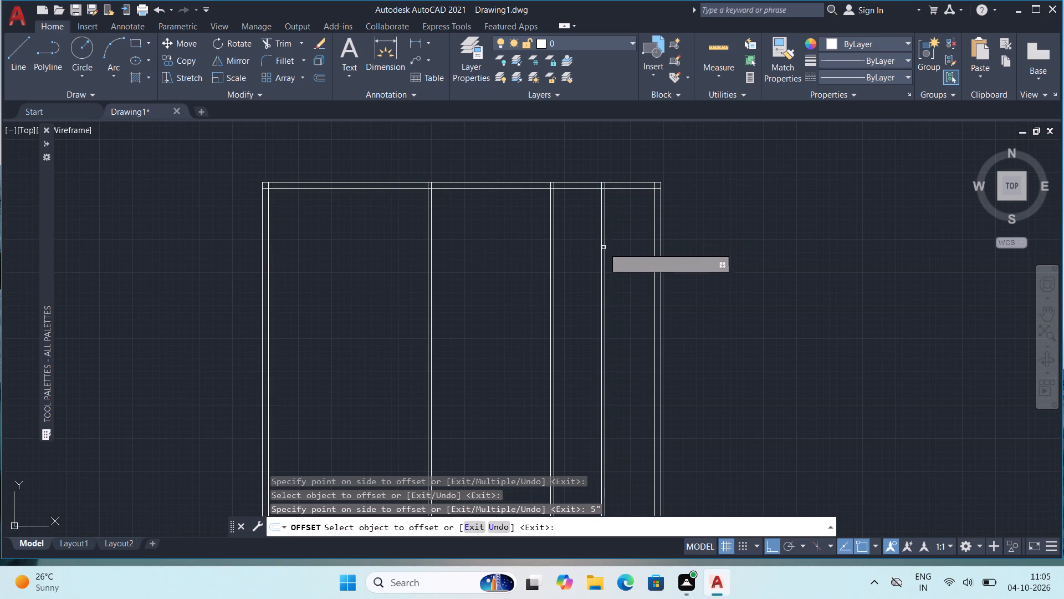
{"action": "key", "text": "Escape"}
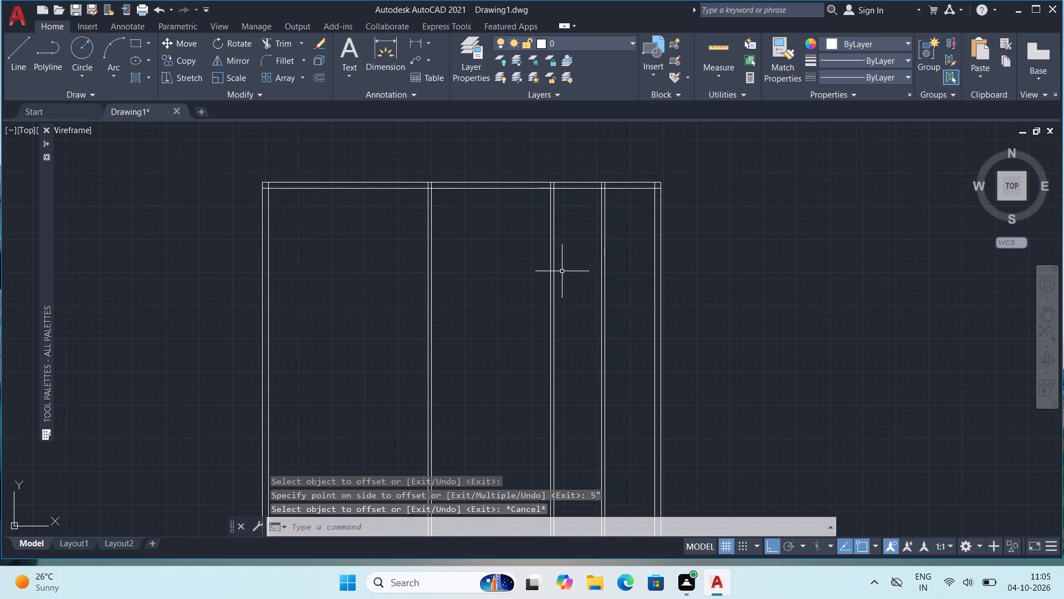
{"action": "key", "text": "Escape"}
{"action": "key", "text": "Escape"}
{"action": "key", "text": "Escape"}
{"action": "key", "text": "Escape"}
{"action": "key", "text": "Escape"}
{"action": "key", "text": "Escape"}
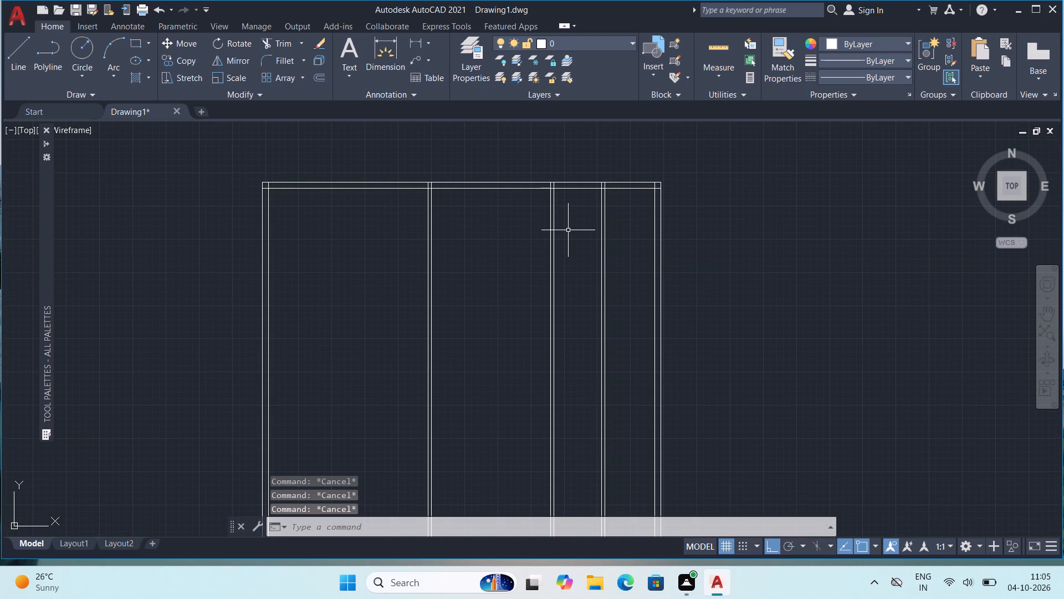
Form a horizontal partition by offsetting the top wall's inner line 15' down and the resulting line another 5".
{"action": "key", "text": "o"}
{"action": "key", "text": "Return"}
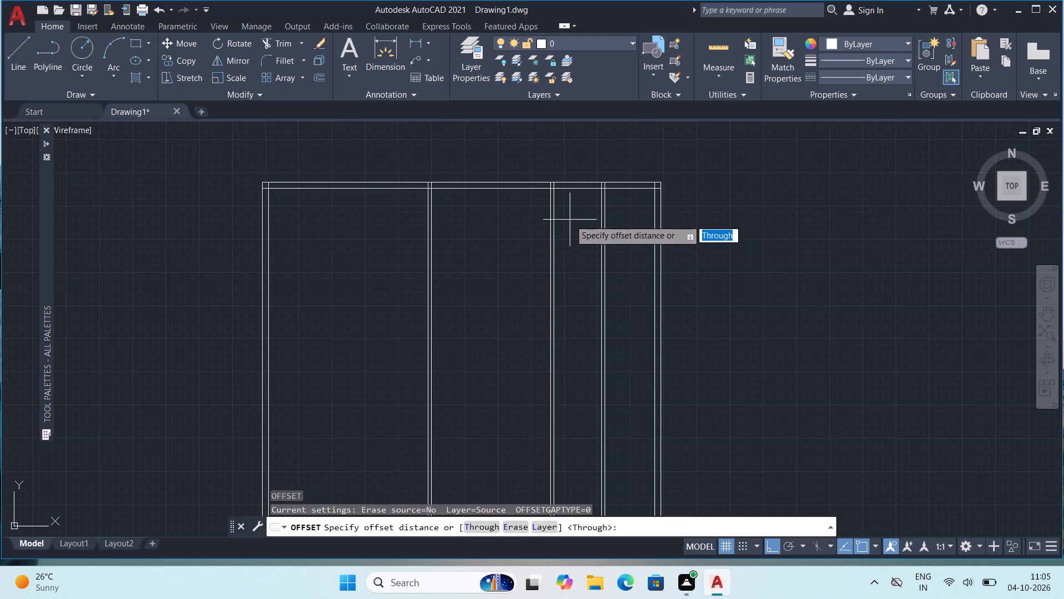
{"action": "type", "text": "15"}
{"action": "key", "text": "apostrophe"}
{"action": "key", "text": "Return"}
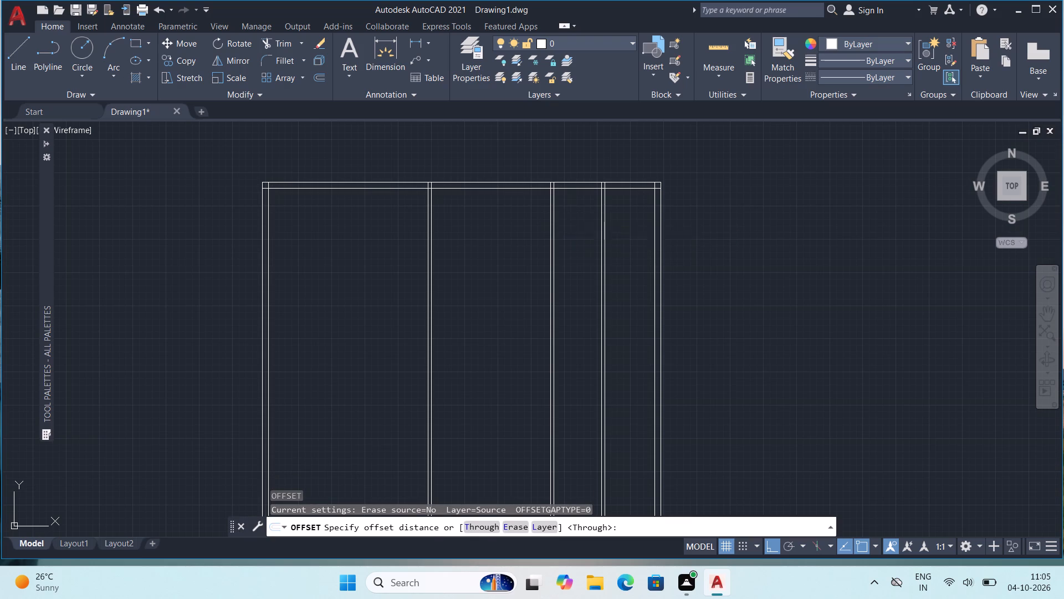
{"action": "left_click", "coordinate": [535, 189]}
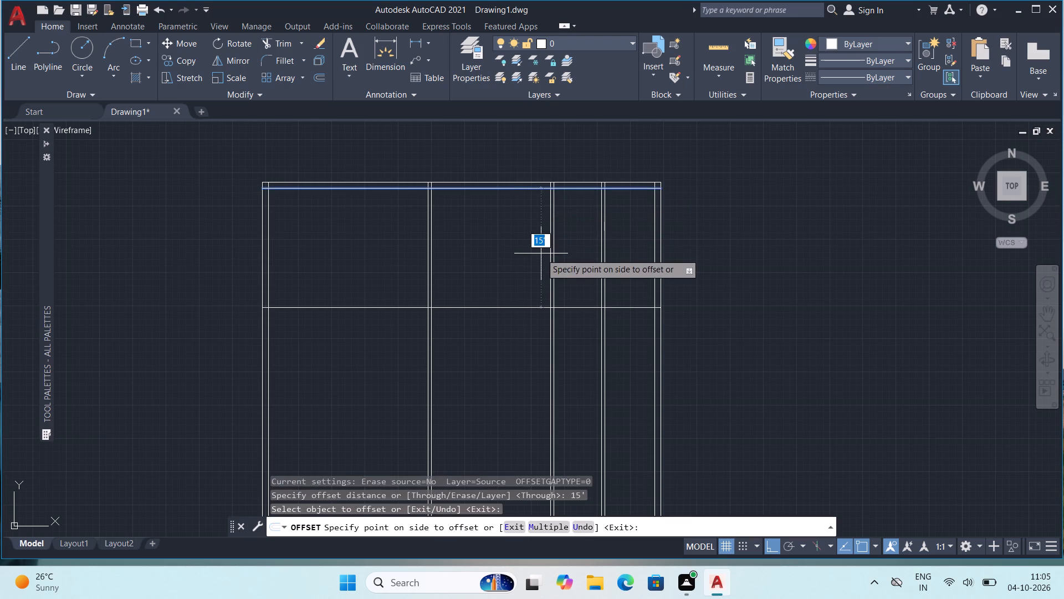
{"action": "left_click", "coordinate": [541, 253]}
{"action": "left_click", "coordinate": [518, 308]}
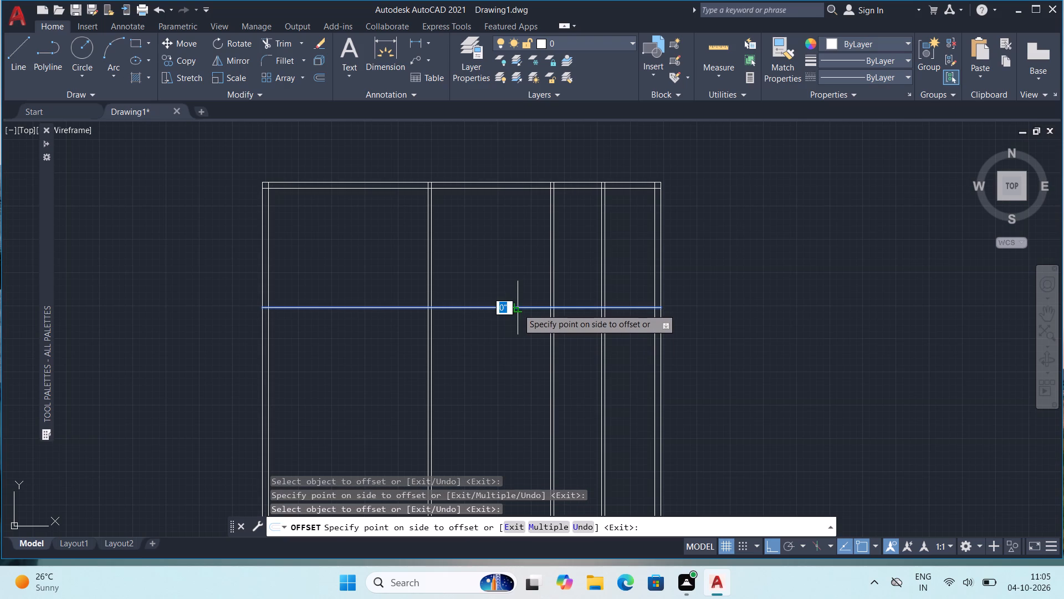
{"action": "key", "text": "5"}
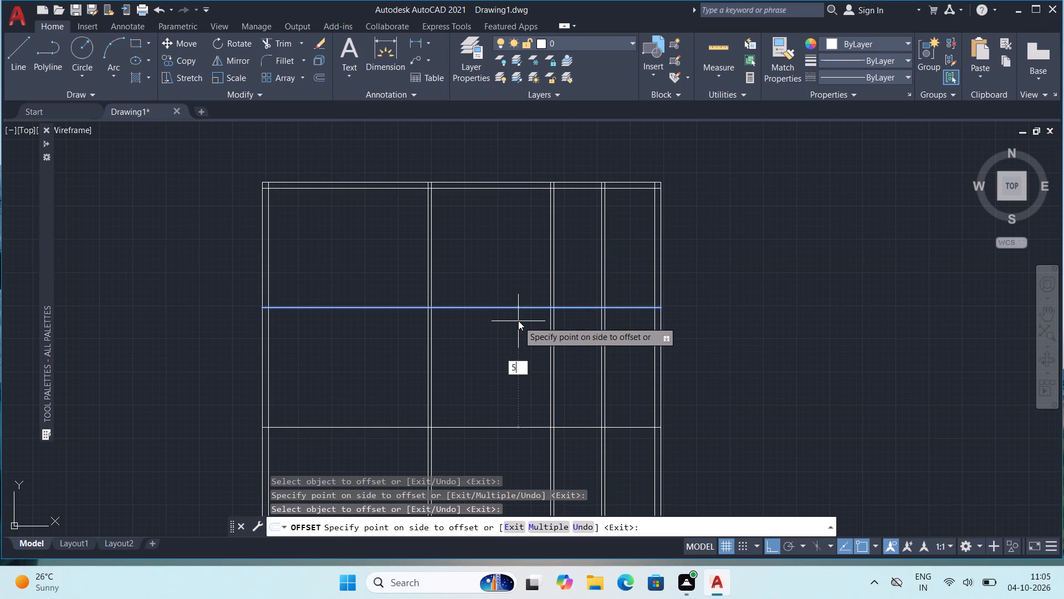
{"action": "key", "text": "shift+quotedbl"}
{"action": "key", "text": "Return"}
{"action": "middle_click_drag", "start_coordinate": [485, 336], "coordinate": [519, 333]}
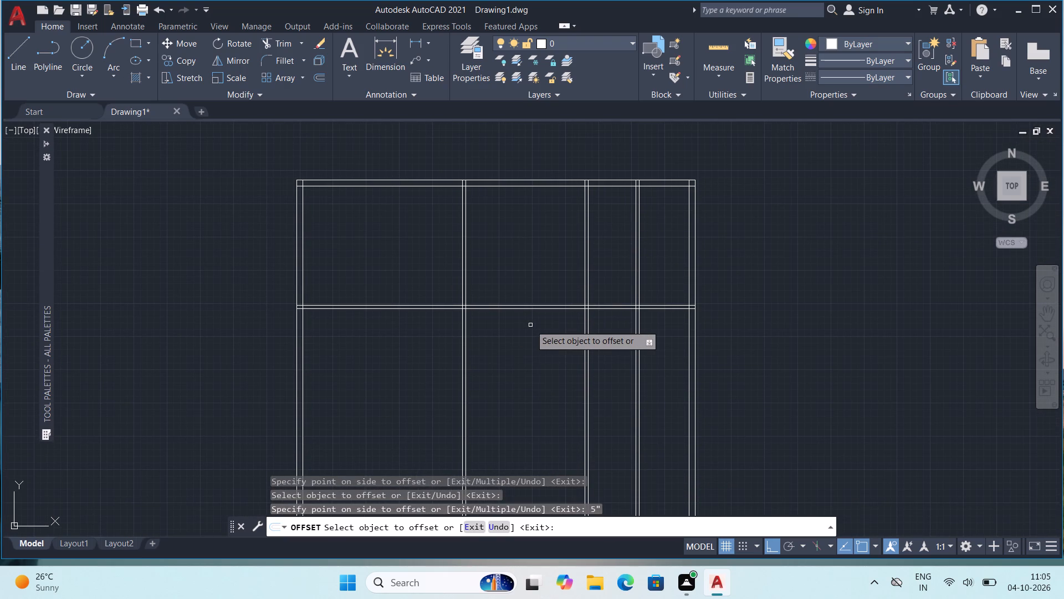
{"action": "middle_click_drag", "start_coordinate": [541, 347], "coordinate": [535, 338]}
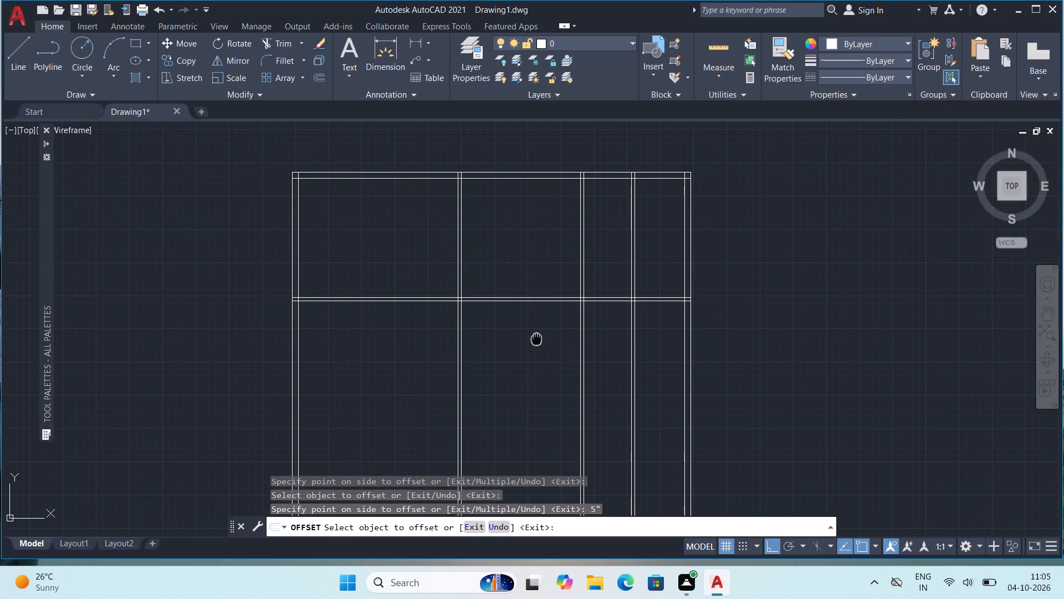
{"action": "middle_click_drag", "start_coordinate": [535, 338], "coordinate": [488, 347]}
{"action": "key", "text": "Escape"}
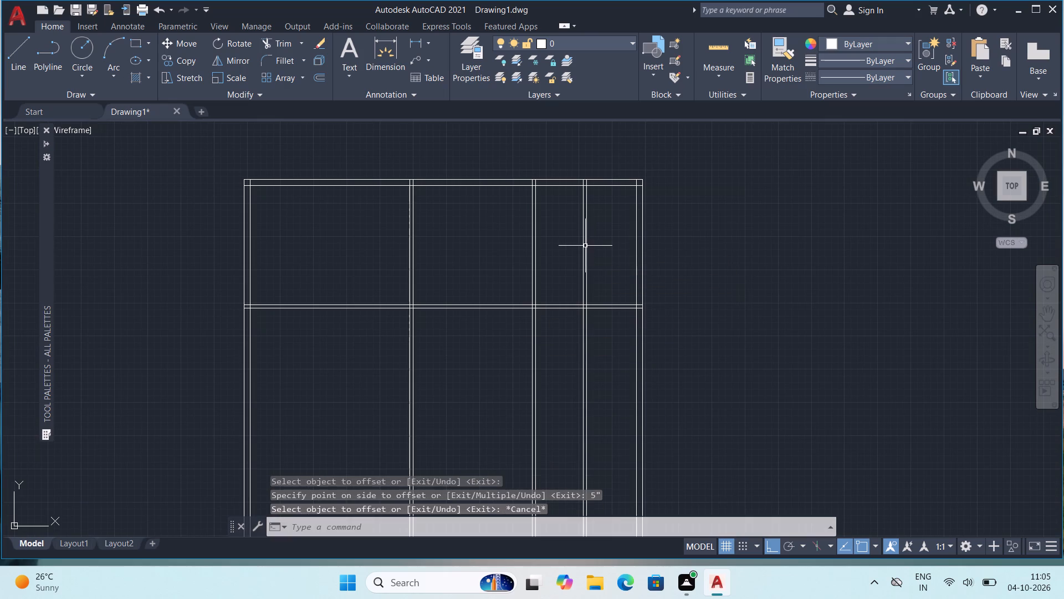
{"action": "key", "text": "Escape"}
{"action": "middle_click_drag", "start_coordinate": [288, 295], "coordinate": [319, 248]}
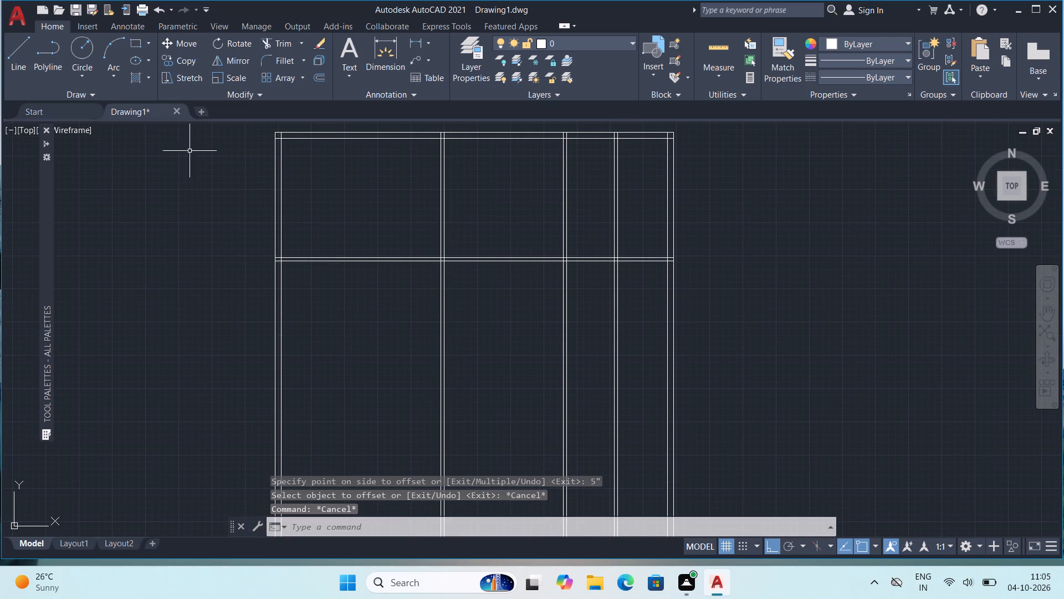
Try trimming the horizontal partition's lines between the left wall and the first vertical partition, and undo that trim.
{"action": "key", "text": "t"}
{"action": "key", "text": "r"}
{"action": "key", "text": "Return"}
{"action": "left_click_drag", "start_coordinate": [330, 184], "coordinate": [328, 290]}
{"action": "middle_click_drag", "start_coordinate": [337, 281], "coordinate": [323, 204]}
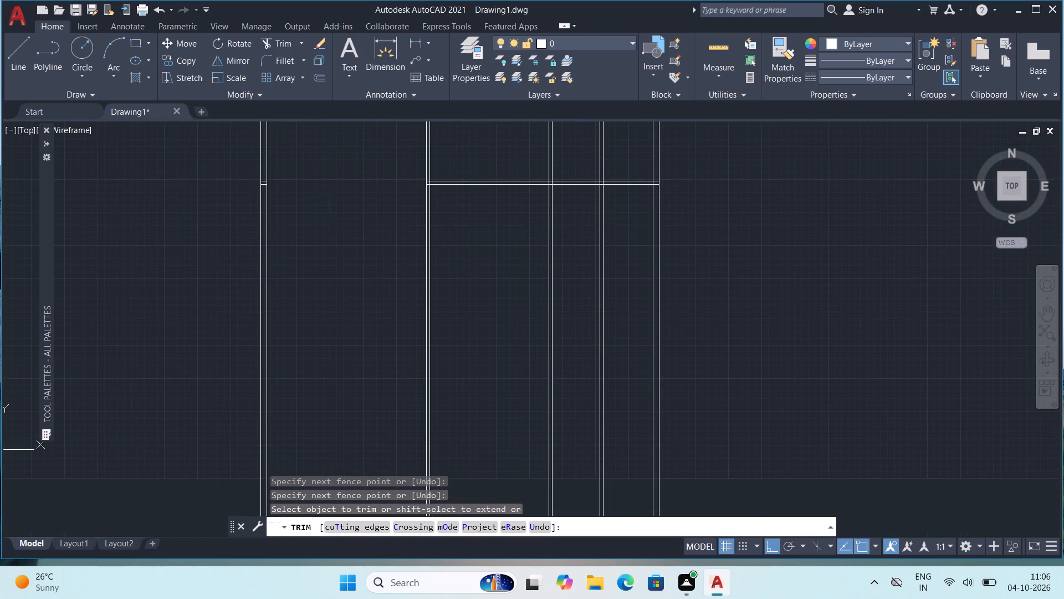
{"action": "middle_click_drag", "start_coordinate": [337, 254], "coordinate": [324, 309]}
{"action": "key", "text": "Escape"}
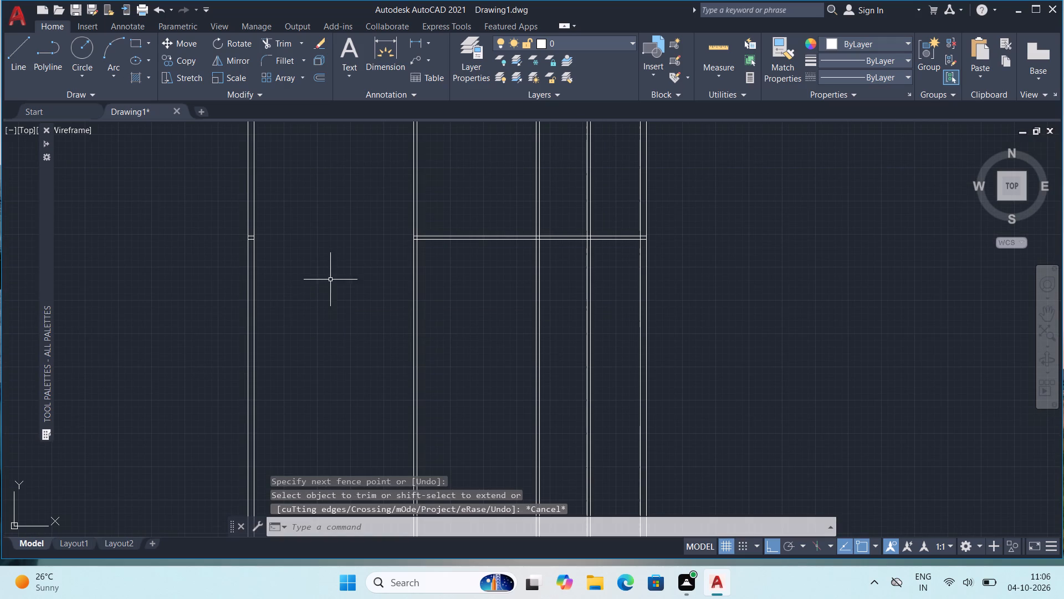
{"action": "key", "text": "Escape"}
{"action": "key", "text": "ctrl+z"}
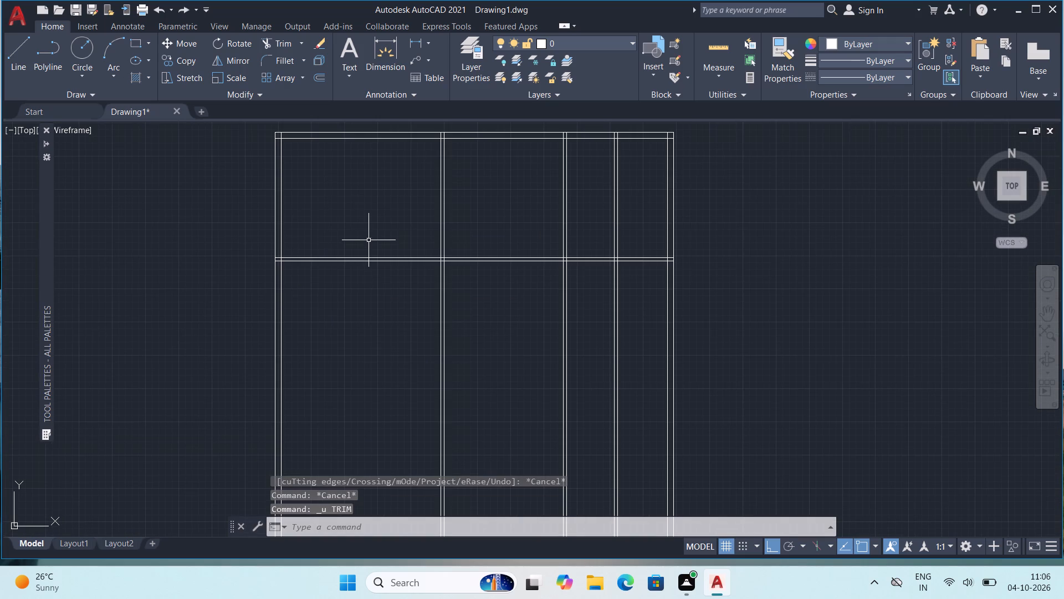
Form a second horizontal partition by offsetting the first one's lower line 6' down and the resulting line another 5".
{"action": "scroll", "coordinate": [345, 333], "scroll_direction": "up", "scroll_amount": 1}
{"action": "key", "text": "o"}
{"action": "key", "text": "Return"}
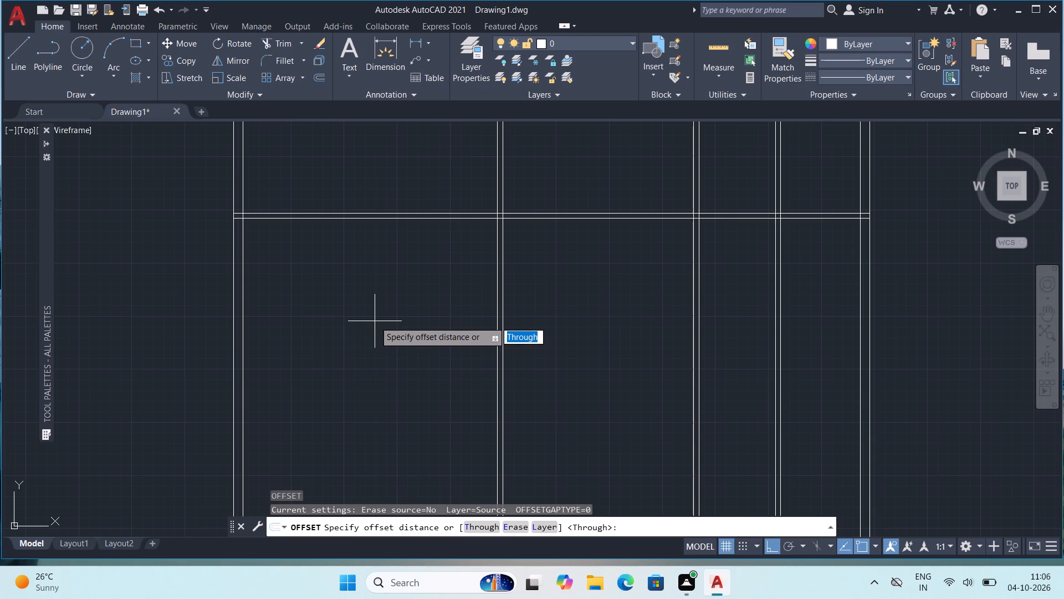
{"action": "key", "text": "6"}
{"action": "key", "text": "apostrophe"}
{"action": "key", "text": "Return"}
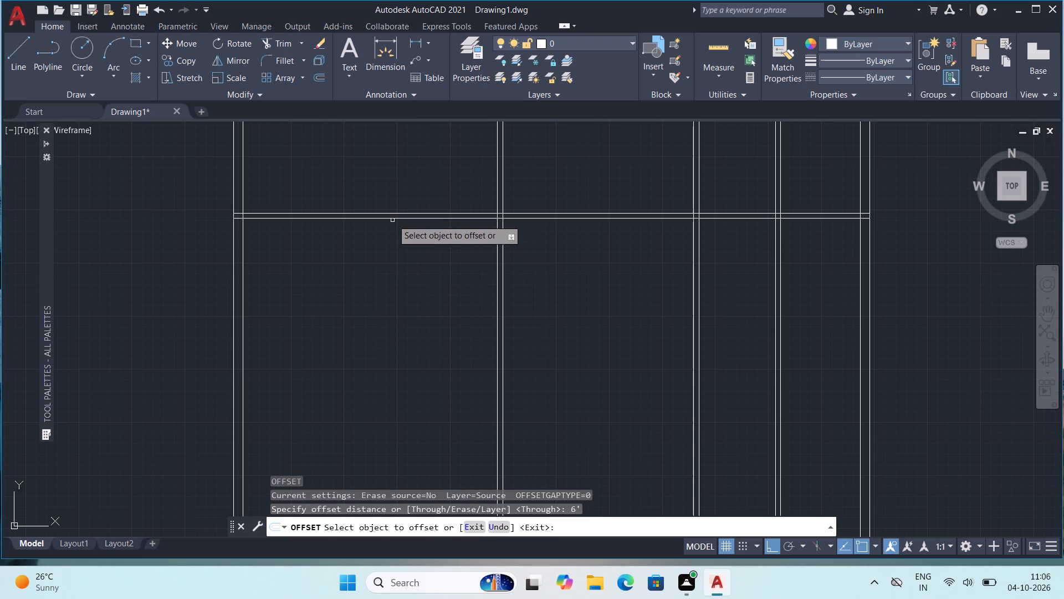
{"action": "left_click", "coordinate": [392, 219]}
{"action": "left_click", "coordinate": [388, 270]}
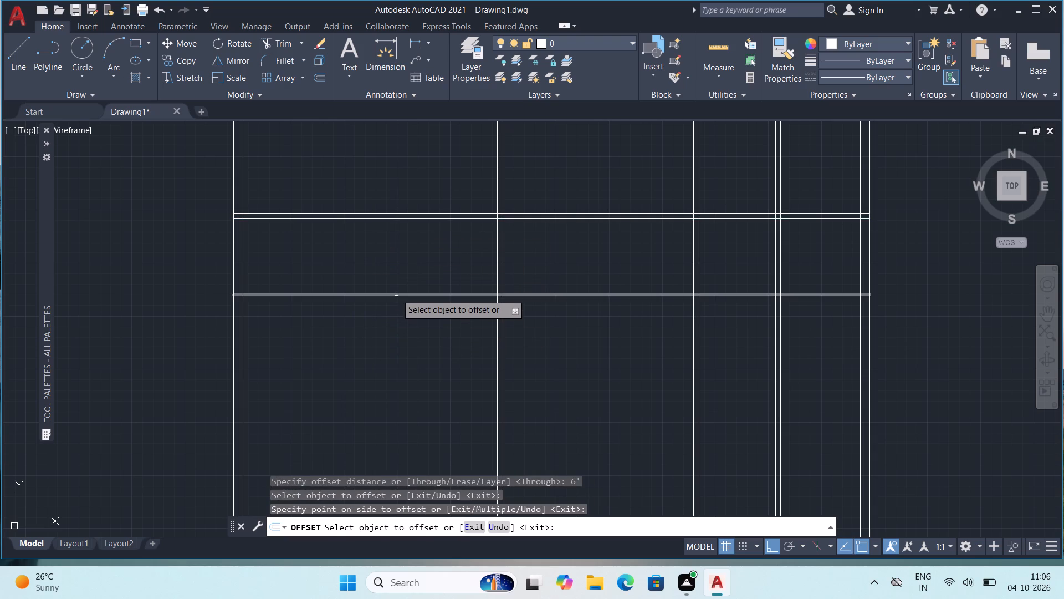
{"action": "left_click", "coordinate": [396, 294]}
{"action": "type", "text": "5\""}
{"action": "key", "text": "Return"}
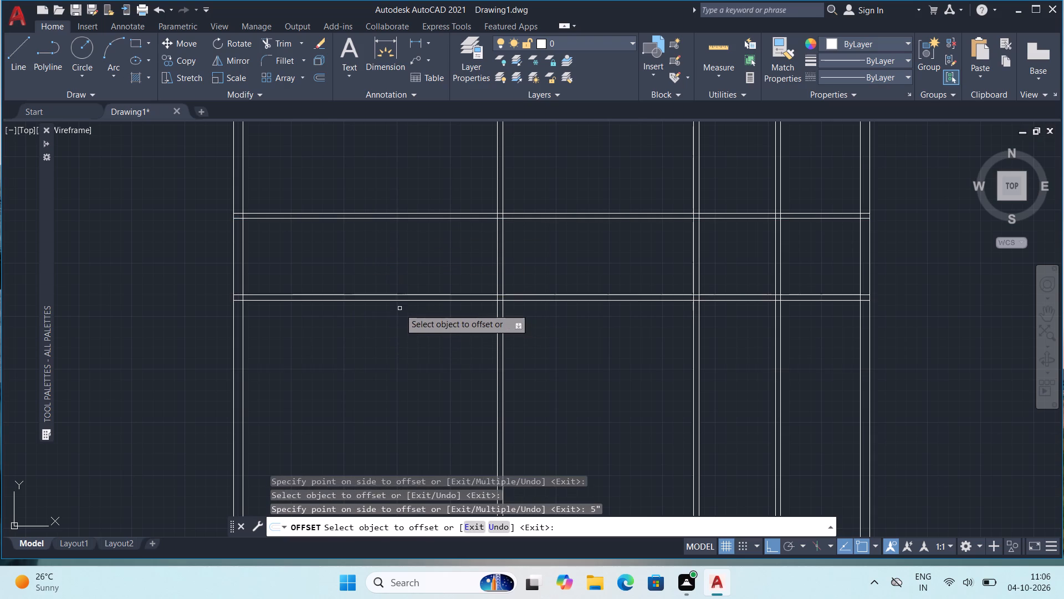
Form a third horizontal partition by offsetting the second one's lower line 15' down and the resulting line another 5".
{"action": "scroll", "coordinate": [400, 308], "scroll_direction": "down", "scroll_amount": 1}
{"action": "middle_click_drag", "start_coordinate": [433, 333], "coordinate": [395, 318]}
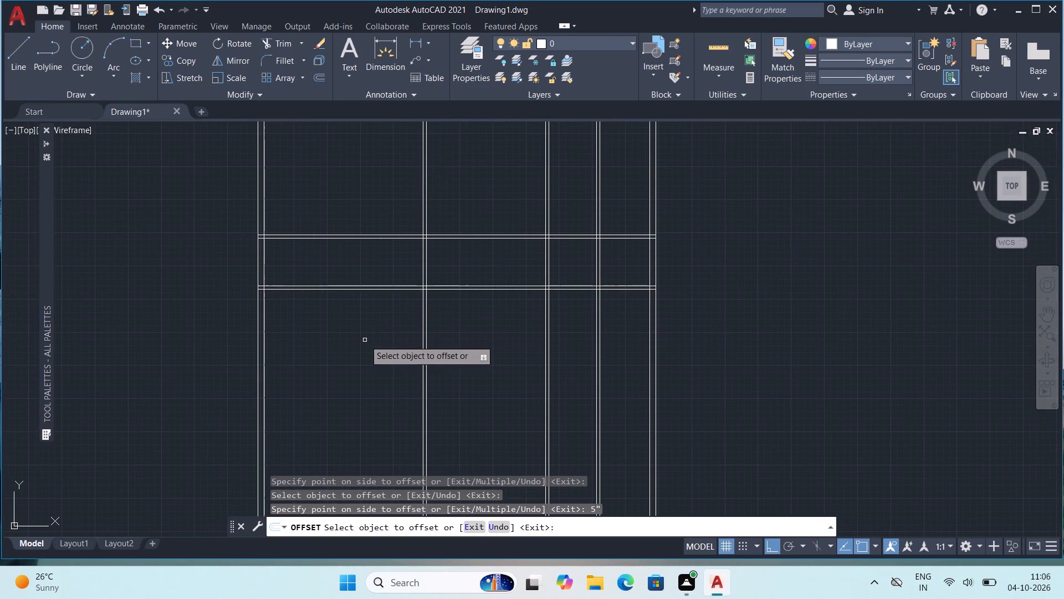
{"action": "middle_click_drag", "start_coordinate": [361, 336], "coordinate": [314, 333]}
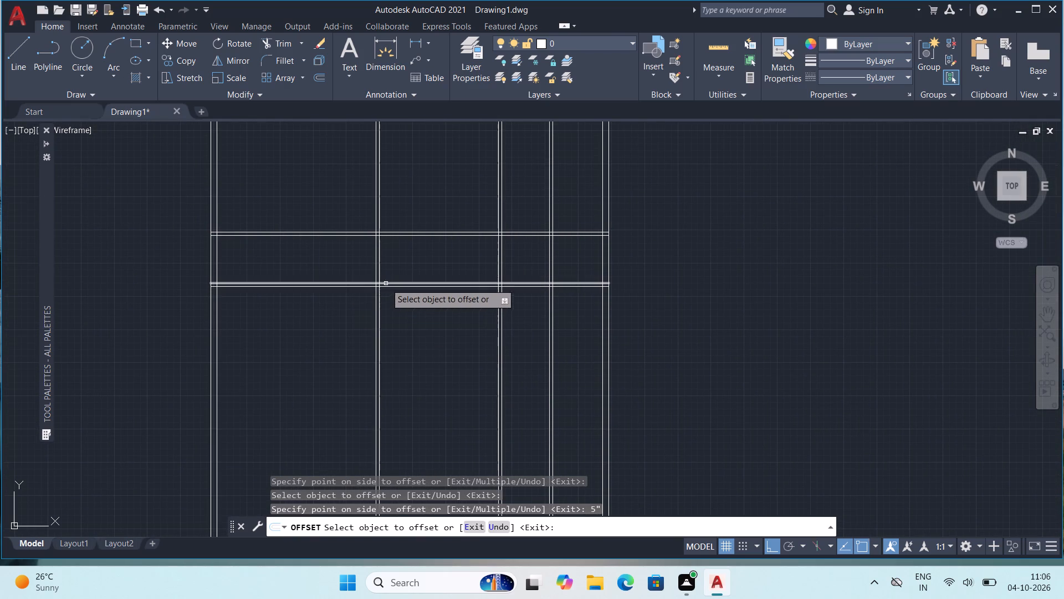
{"action": "middle_click_drag", "start_coordinate": [410, 331], "coordinate": [477, 293]}
{"action": "scroll", "coordinate": [372, 277], "scroll_direction": "up", "scroll_amount": 1}
{"action": "scroll", "coordinate": [371, 275], "scroll_direction": "down", "scroll_amount": 2}
{"action": "middle_click_drag", "start_coordinate": [371, 324], "coordinate": [396, 243]}
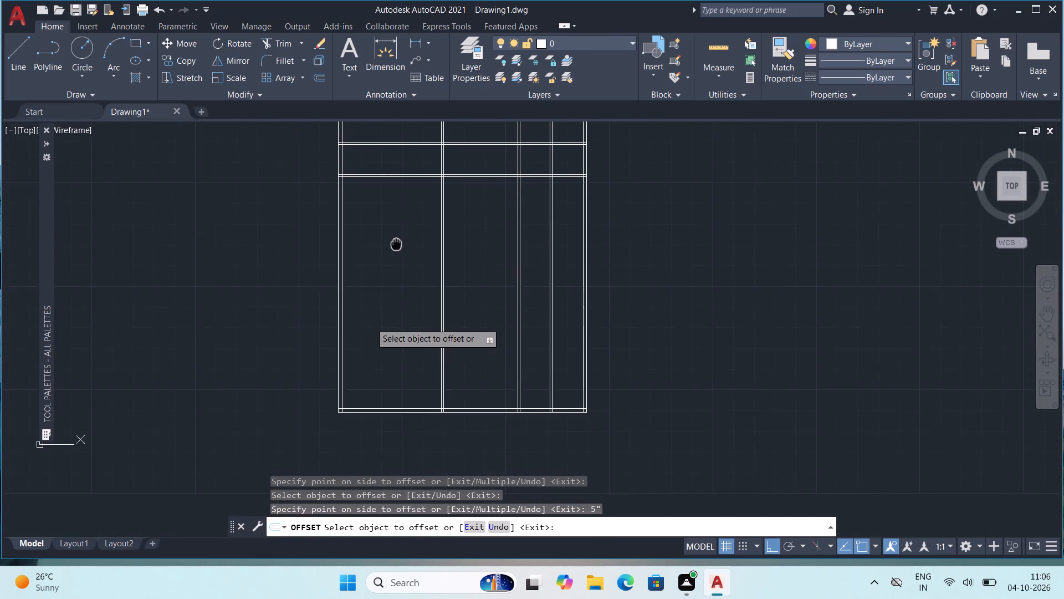
{"action": "middle_click_drag", "start_coordinate": [396, 243], "coordinate": [401, 285]}
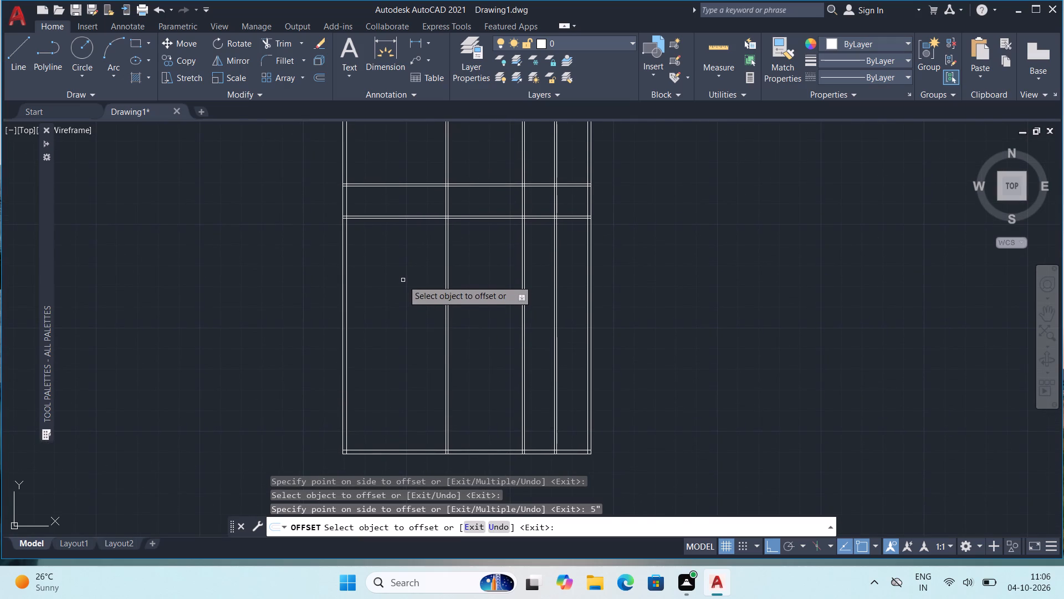
{"action": "scroll", "coordinate": [413, 233], "scroll_direction": "up", "scroll_amount": 2}
{"action": "left_click", "coordinate": [411, 196]}
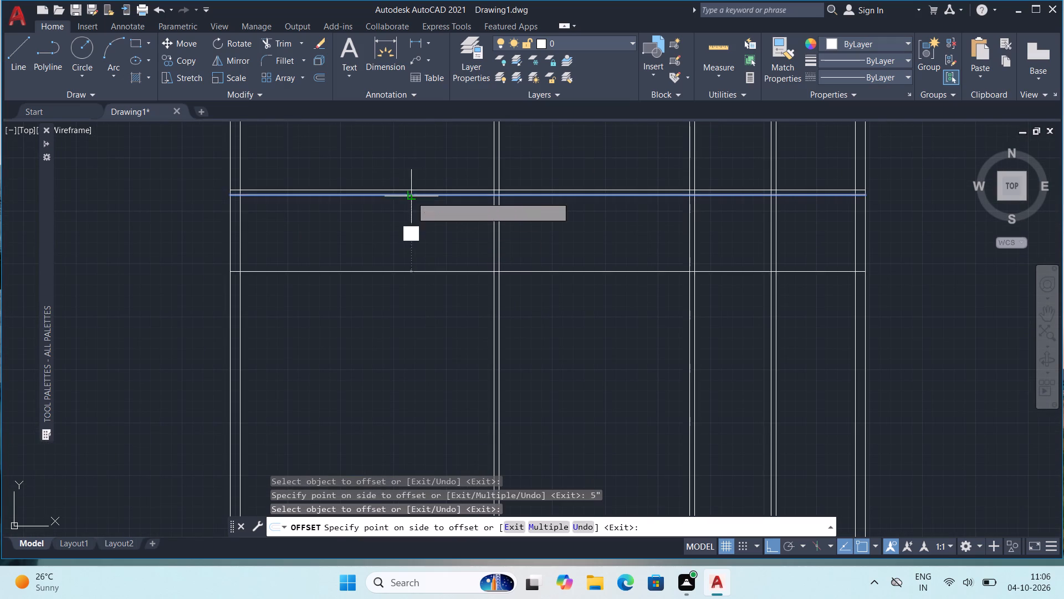
{"action": "key", "text": "1"}
{"action": "type", "text": "5'"}
{"action": "key", "text": "Return"}
{"action": "left_click", "coordinate": [398, 384]}
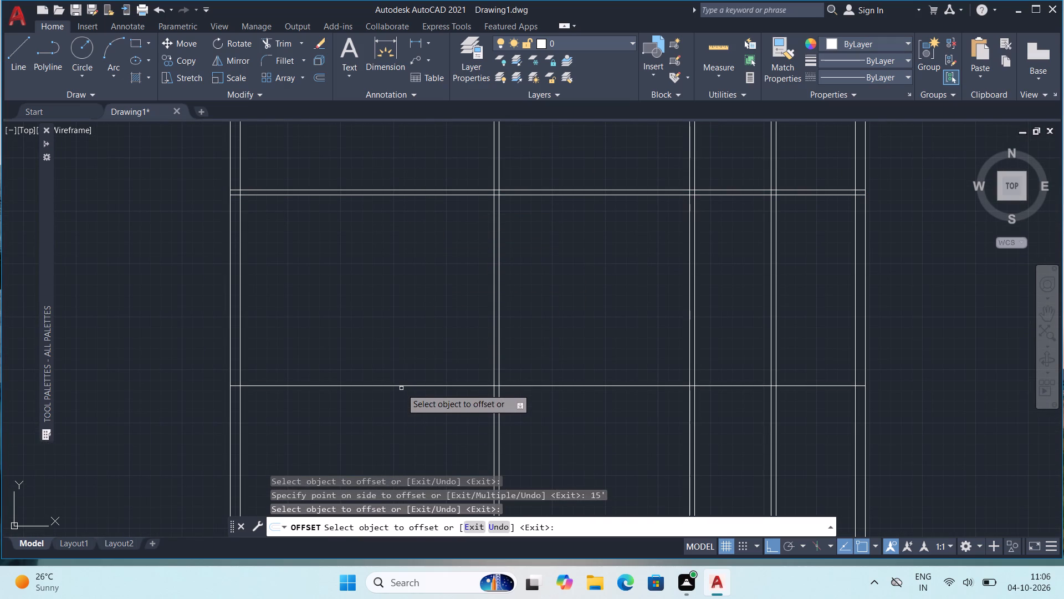
{"action": "left_click", "coordinate": [401, 386]}
{"action": "key", "text": "5"}
{"action": "key", "text": "shift+quotedbl"}
{"action": "key", "text": "Return"}
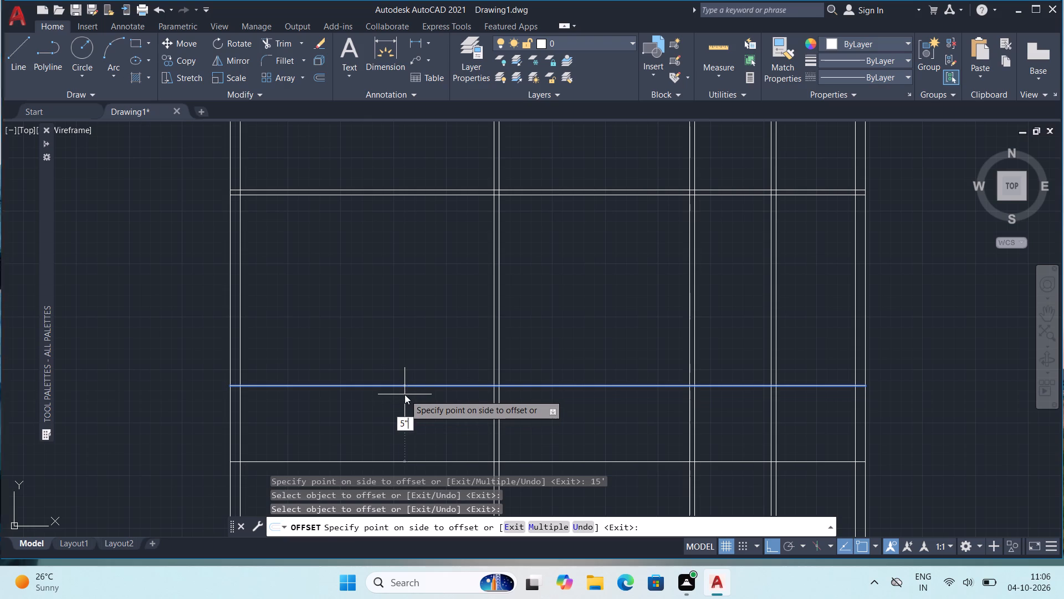
Form a fourth horizontal partition by offsetting the third one's lower line 15' down and the resulting line another 5".
{"action": "scroll", "coordinate": [405, 392], "scroll_direction": "down", "scroll_amount": 2}
{"action": "middle_click_drag", "start_coordinate": [402, 401], "coordinate": [431, 250]}
{"action": "scroll", "coordinate": [431, 250], "scroll_direction": "up", "scroll_amount": 2}
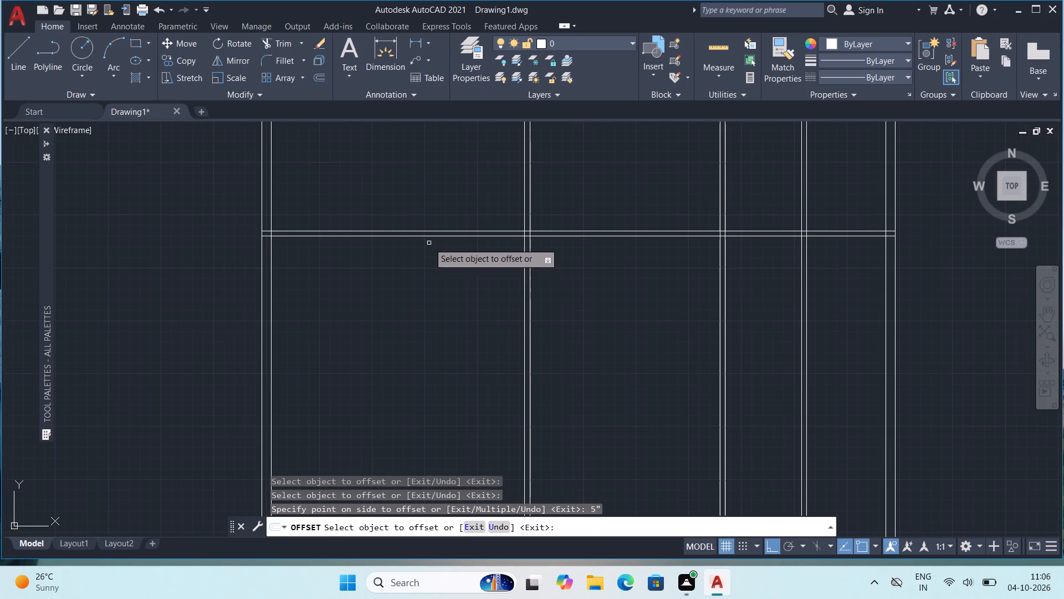
{"action": "left_click", "coordinate": [428, 236]}
{"action": "key", "text": "1"}
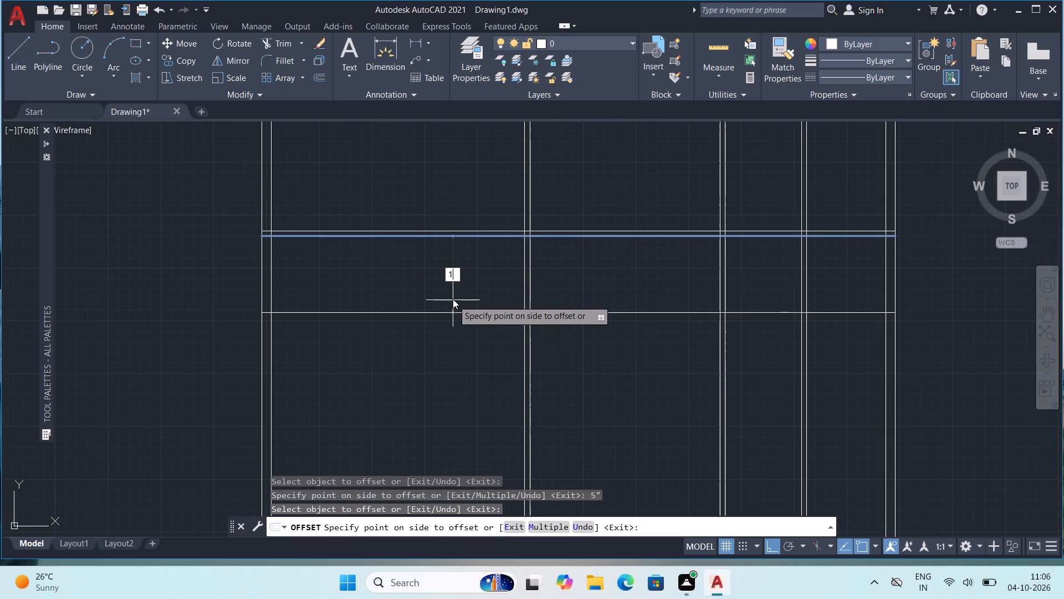
{"action": "type", "text": "5'"}
{"action": "key", "text": "Return"}
{"action": "scroll", "coordinate": [422, 412], "scroll_direction": "down", "scroll_amount": 1}
{"action": "middle_click_drag", "start_coordinate": [432, 389], "coordinate": [458, 182]}
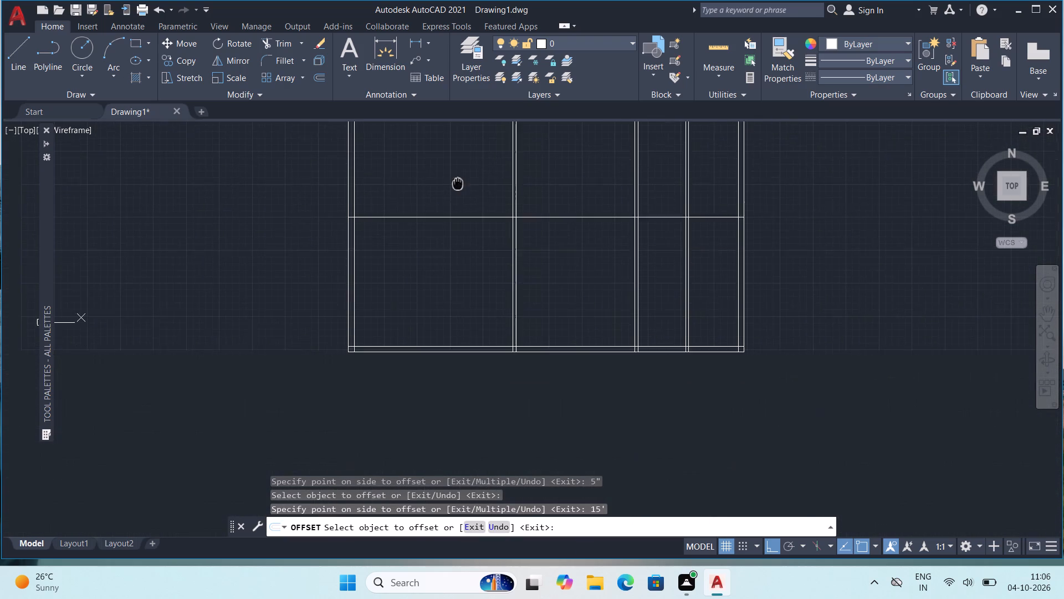
{"action": "middle_click_drag", "start_coordinate": [458, 182], "coordinate": [458, 179]}
{"action": "left_click", "coordinate": [457, 212]}
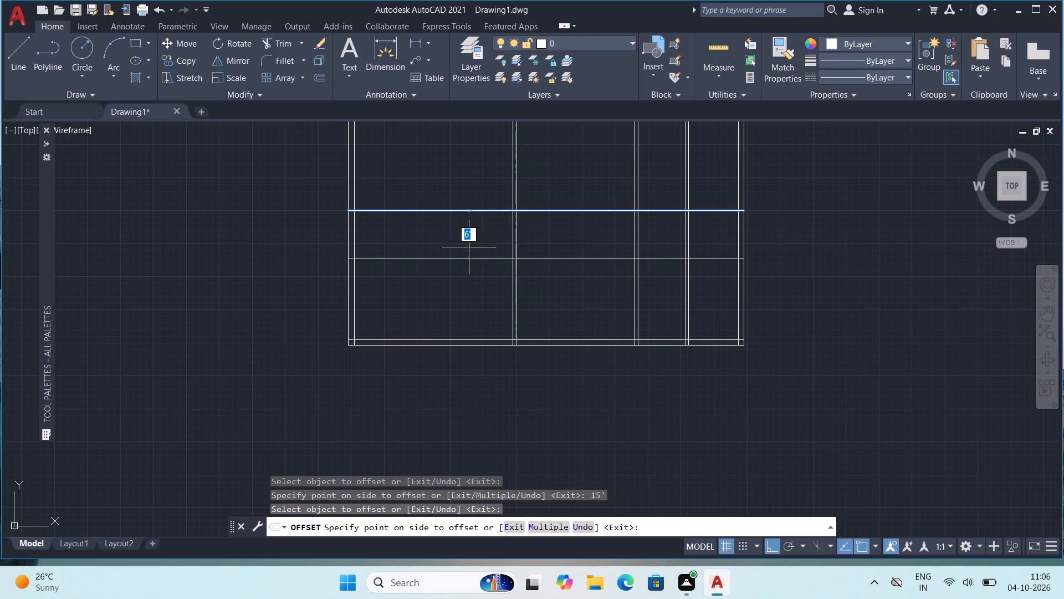
{"action": "key", "text": "5"}
{"action": "key", "text": "shift+quotedbl"}
{"action": "key", "text": "Return"}
Form another horizontal partition above the lowest one by offsetting its upper line 6' up and the resulting line another 5".
{"action": "scroll", "coordinate": [476, 237], "scroll_direction": "down", "scroll_amount": 2}
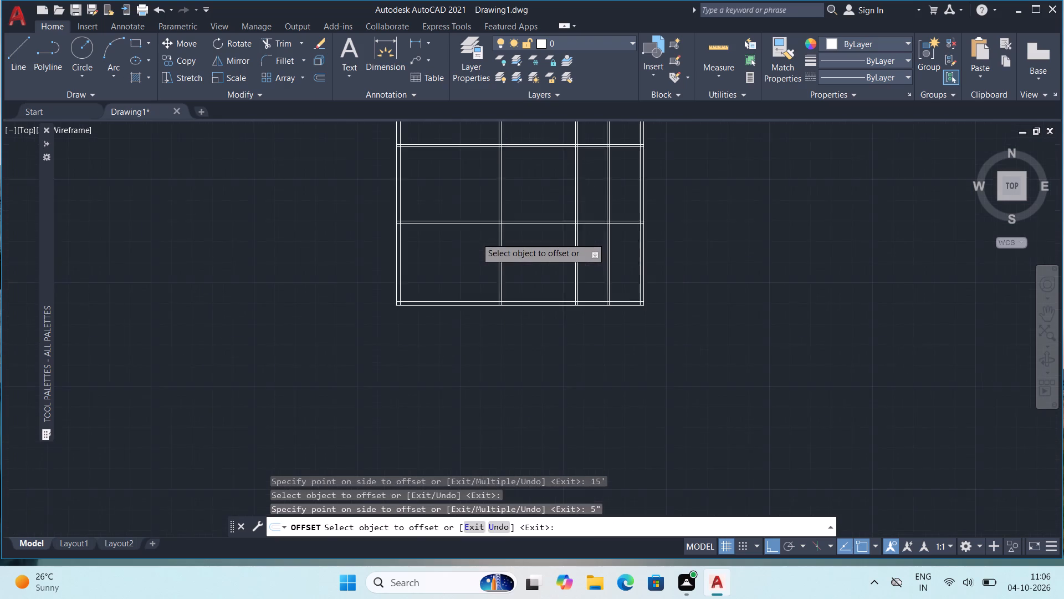
{"action": "middle_click_drag", "start_coordinate": [490, 224], "coordinate": [463, 303]}
{"action": "scroll", "coordinate": [479, 270], "scroll_direction": "up", "scroll_amount": 1}
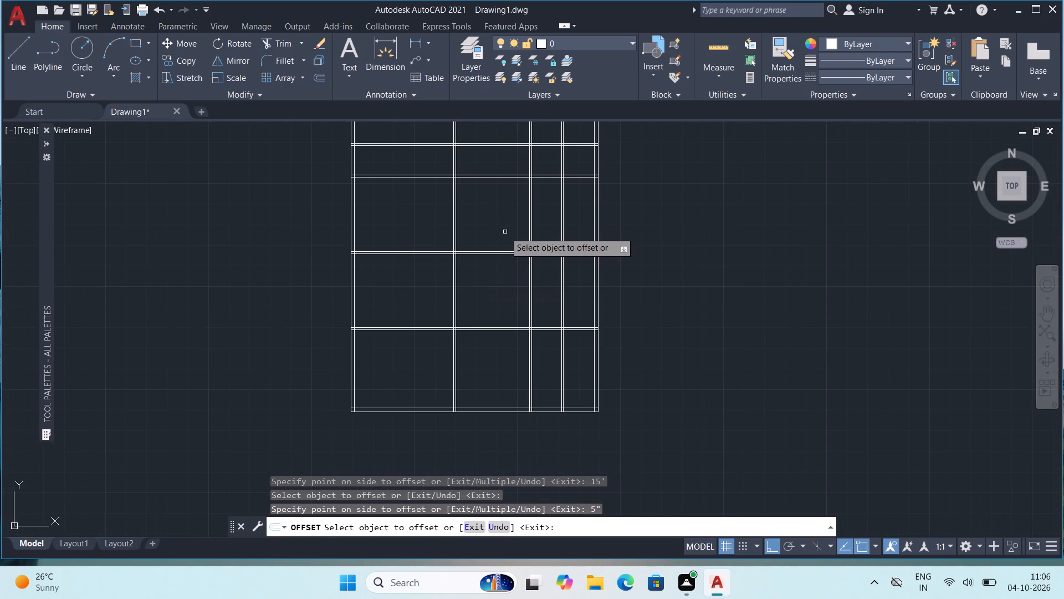
{"action": "middle_click_drag", "start_coordinate": [518, 228], "coordinate": [414, 317]}
{"action": "middle_click_drag", "start_coordinate": [447, 363], "coordinate": [456, 274]}
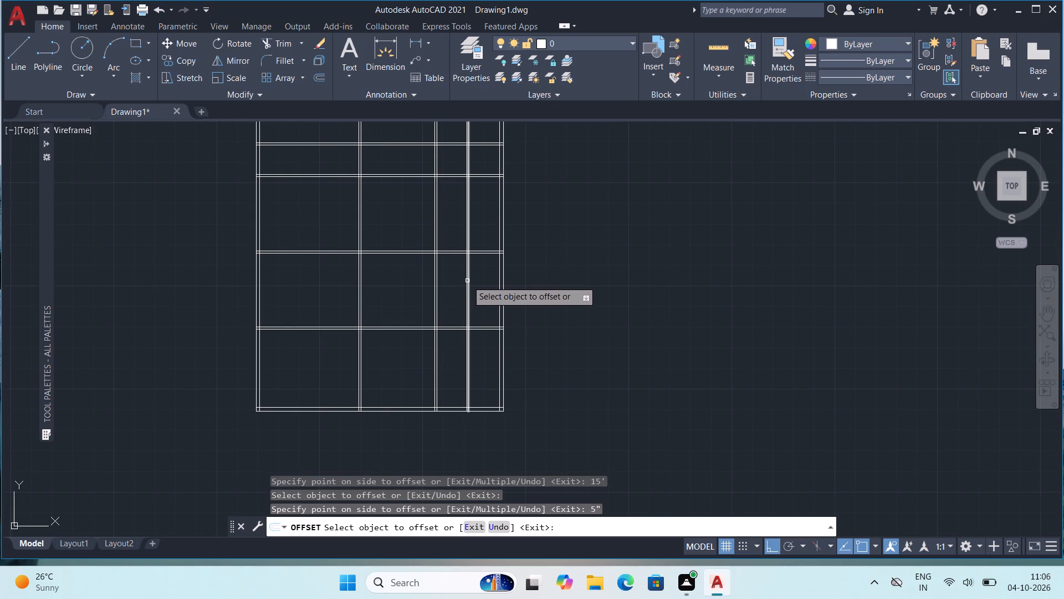
{"action": "middle_click_drag", "start_coordinate": [459, 294], "coordinate": [451, 267]}
{"action": "scroll", "coordinate": [458, 291], "scroll_direction": "up", "scroll_amount": 1}
{"action": "left_click", "coordinate": [440, 318]}
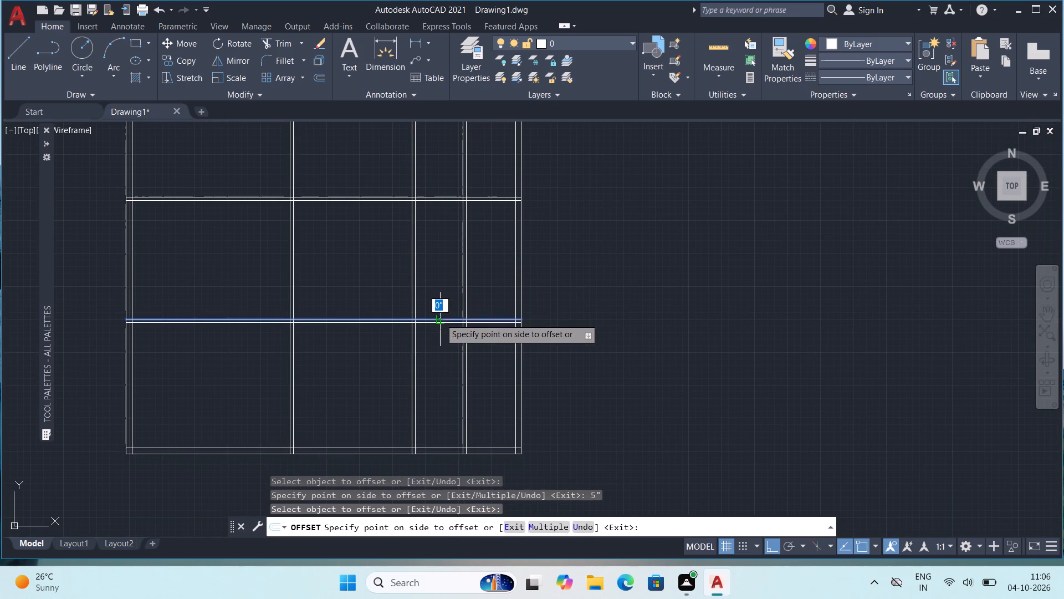
{"action": "left_click", "coordinate": [441, 281]}
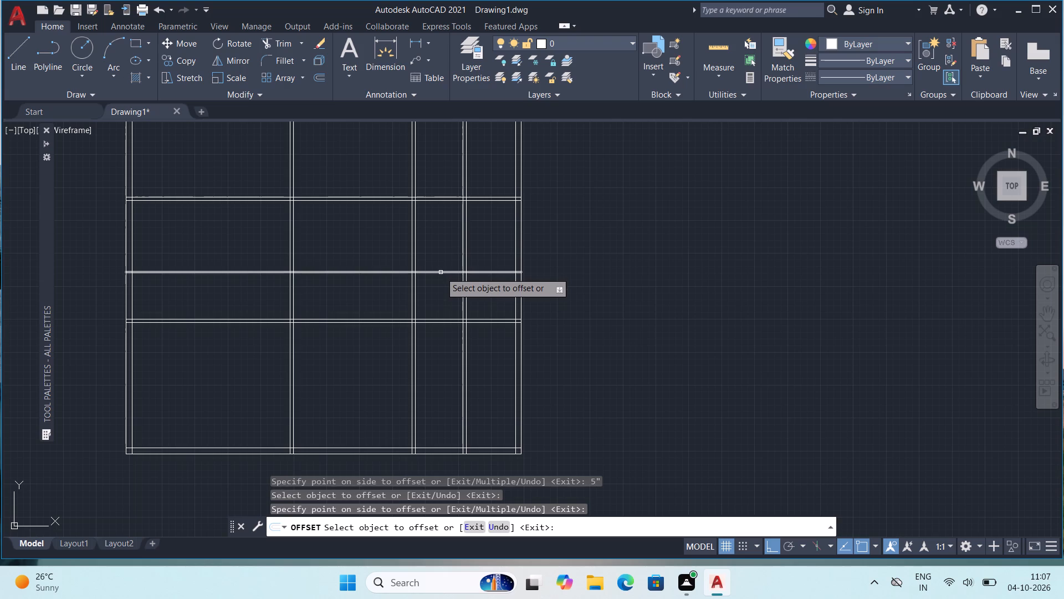
{"action": "left_click", "coordinate": [441, 272]}
{"action": "type", "text": "5\""}
{"action": "key", "text": "Return"}
{"action": "middle_click_drag", "start_coordinate": [435, 323], "coordinate": [443, 303]}
{"action": "key", "text": "Escape"}
{"action": "key", "text": "Escape"}
{"action": "key", "text": "Escape"}
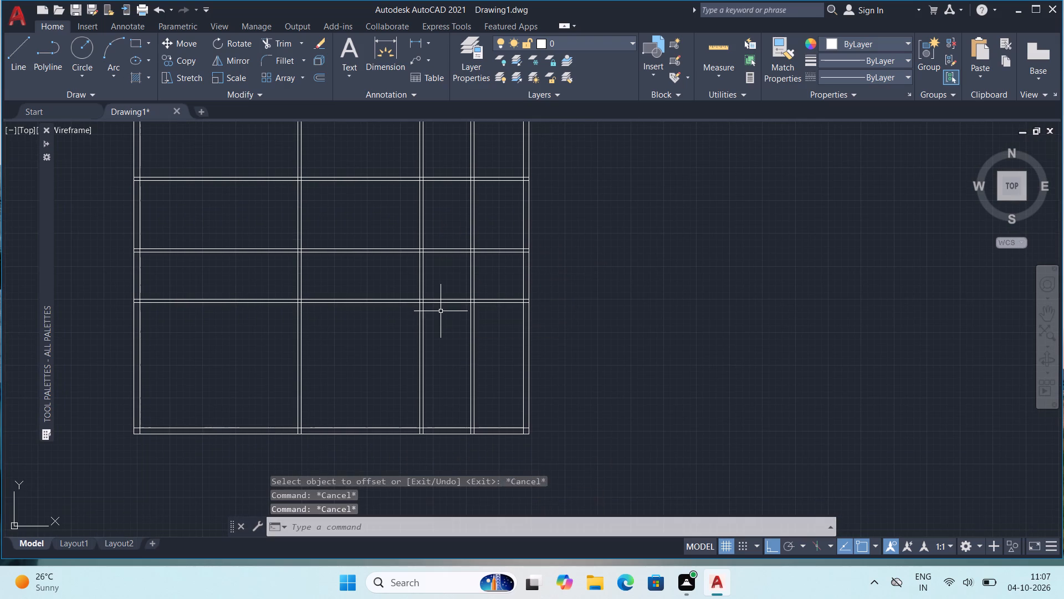
{"action": "key", "text": "Escape"}
{"action": "key", "text": "Escape"}
{"action": "key", "text": "Escape"}
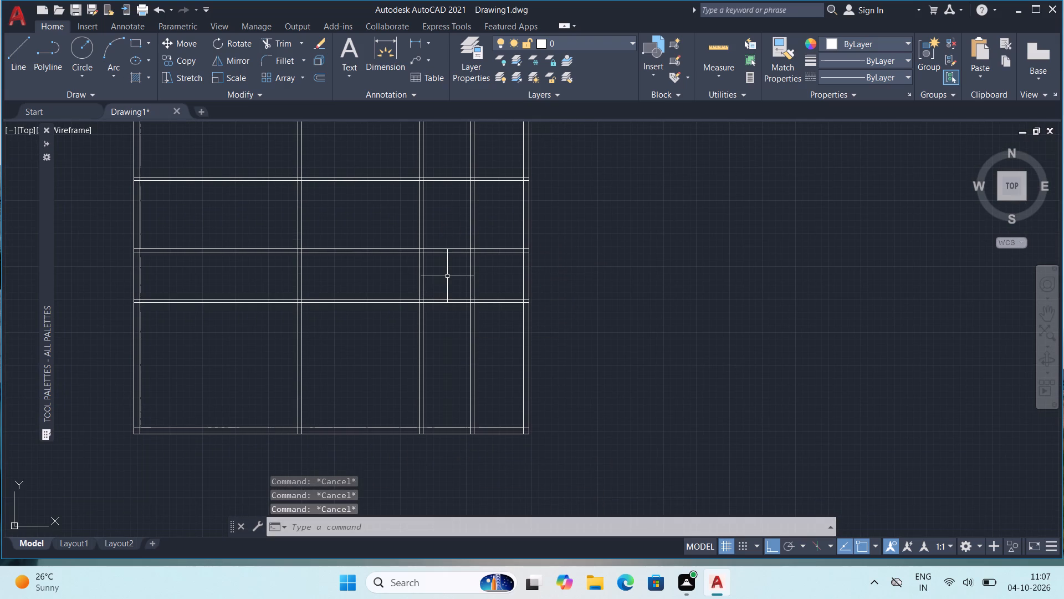
Trim the second and third vertical partitions out of the lower 6' strip and the row above it, and the third out of the bottom row.
{"action": "middle_click", "coordinate": [439, 285]}
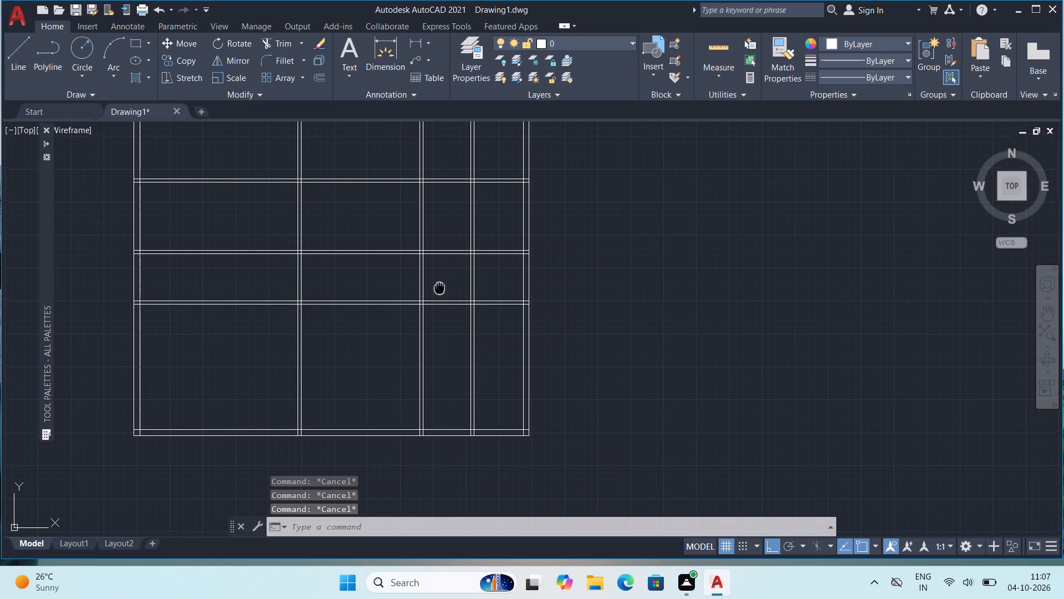
{"action": "key", "text": "t"}
{"action": "key", "text": "r"}
{"action": "key", "text": "Return"}
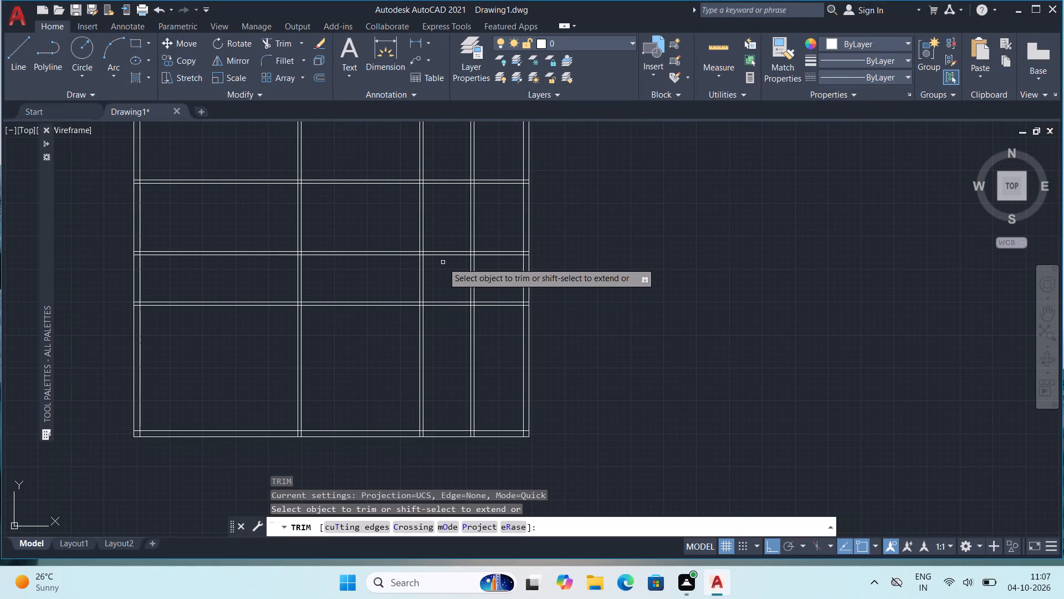
{"action": "left_click_drag", "start_coordinate": [390, 269], "coordinate": [487, 276]}
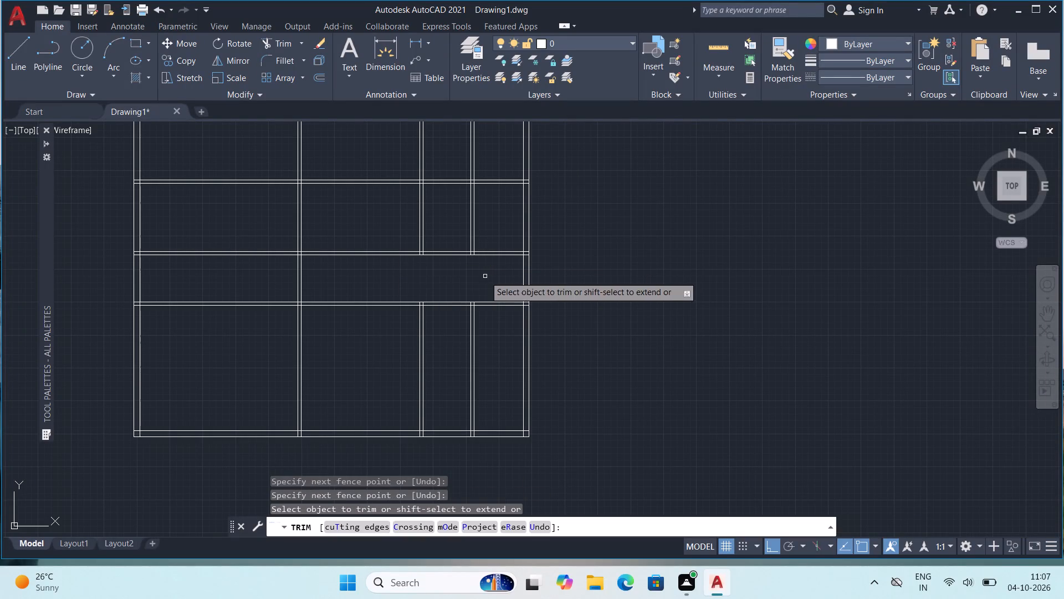
{"action": "left_click_drag", "start_coordinate": [448, 351], "coordinate": [488, 399]}
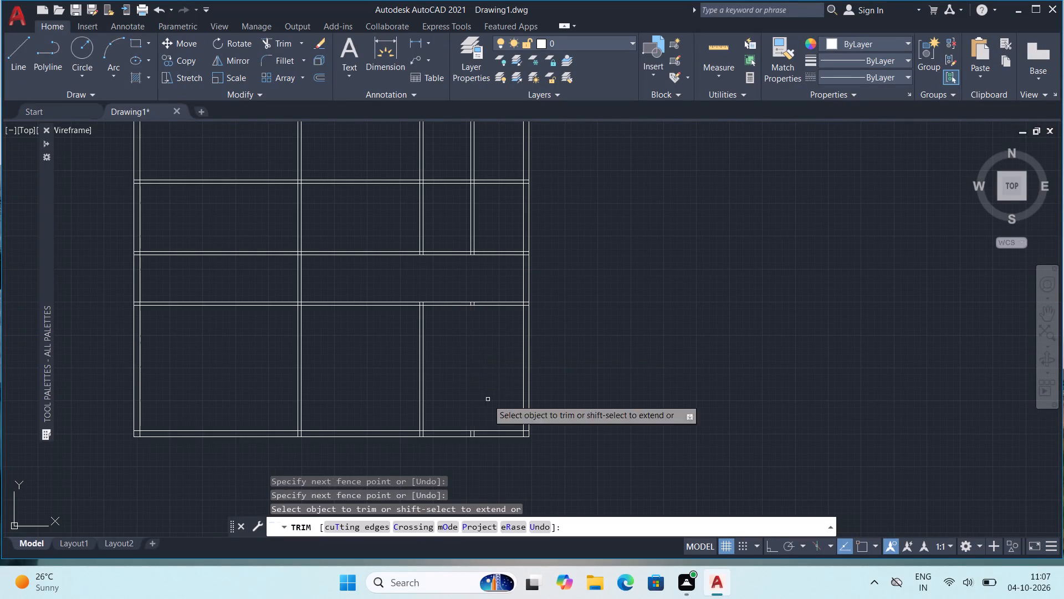
{"action": "left_click_drag", "start_coordinate": [385, 208], "coordinate": [482, 212]}
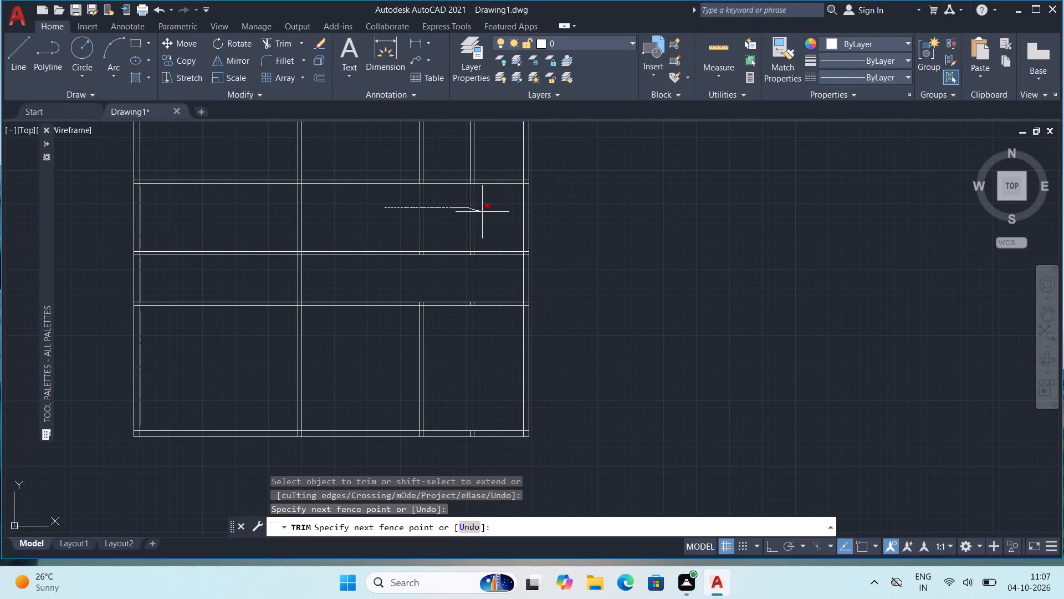
{"action": "left_click_drag", "start_coordinate": [482, 212], "coordinate": [485, 212]}
Trim the second and third vertical partitions out of the 15' row below the second horizontal partition and the upper 6' strip.
{"action": "middle_click_drag", "start_coordinate": [469, 225], "coordinate": [465, 270]}
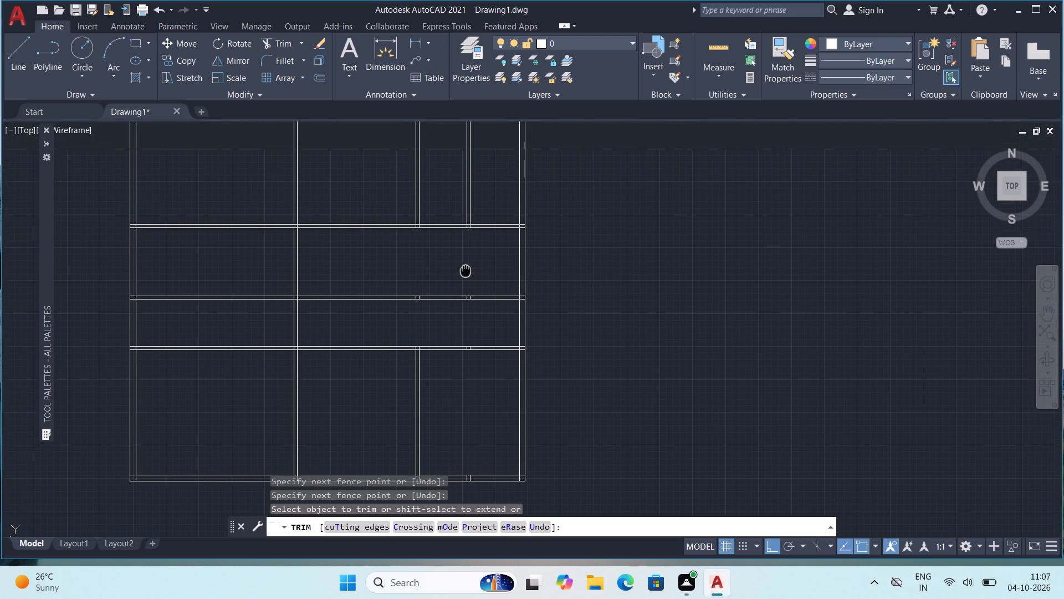
{"action": "middle_click_drag", "start_coordinate": [465, 270], "coordinate": [465, 270]}
{"action": "middle_click_drag", "start_coordinate": [465, 272], "coordinate": [472, 402]}
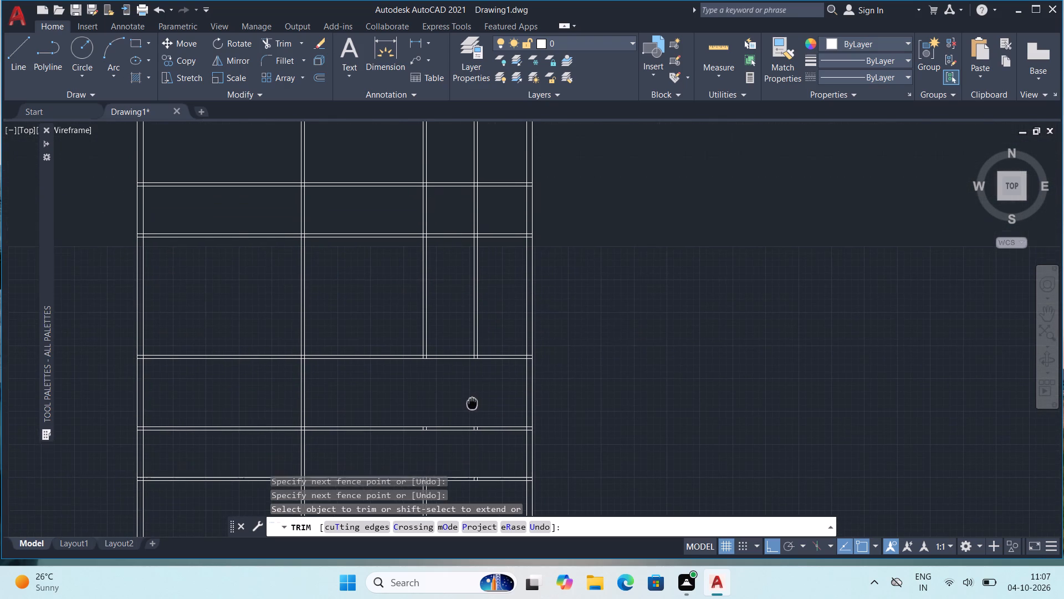
{"action": "middle_click_drag", "start_coordinate": [472, 402], "coordinate": [472, 400]}
{"action": "left_click_drag", "start_coordinate": [368, 265], "coordinate": [480, 273]}
{"action": "middle_click_drag", "start_coordinate": [481, 301], "coordinate": [480, 381]}
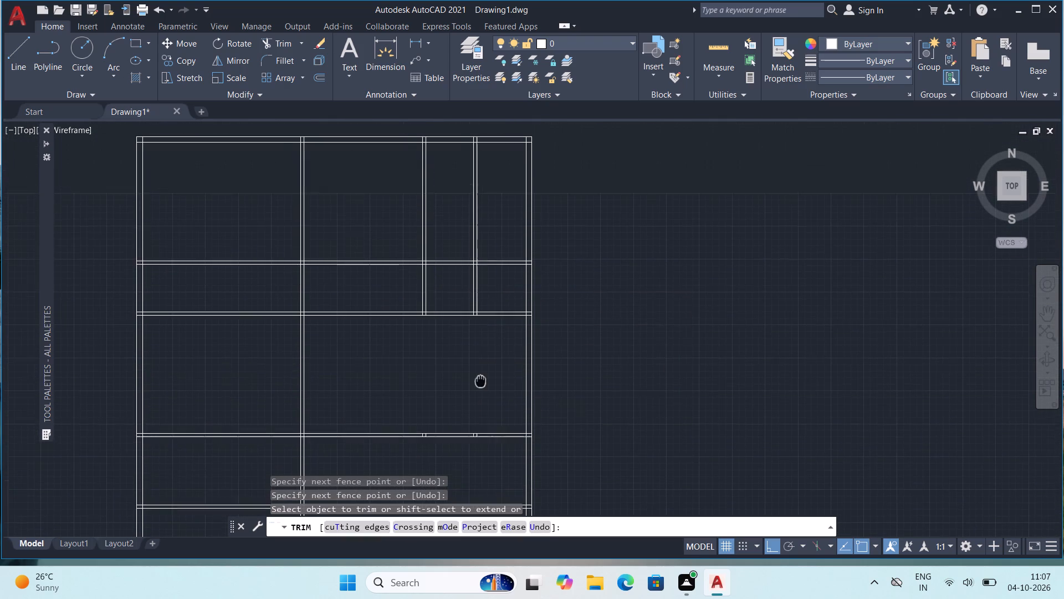
{"action": "middle_click_drag", "start_coordinate": [480, 381], "coordinate": [480, 387]}
{"action": "left_click_drag", "start_coordinate": [391, 291], "coordinate": [422, 290]}
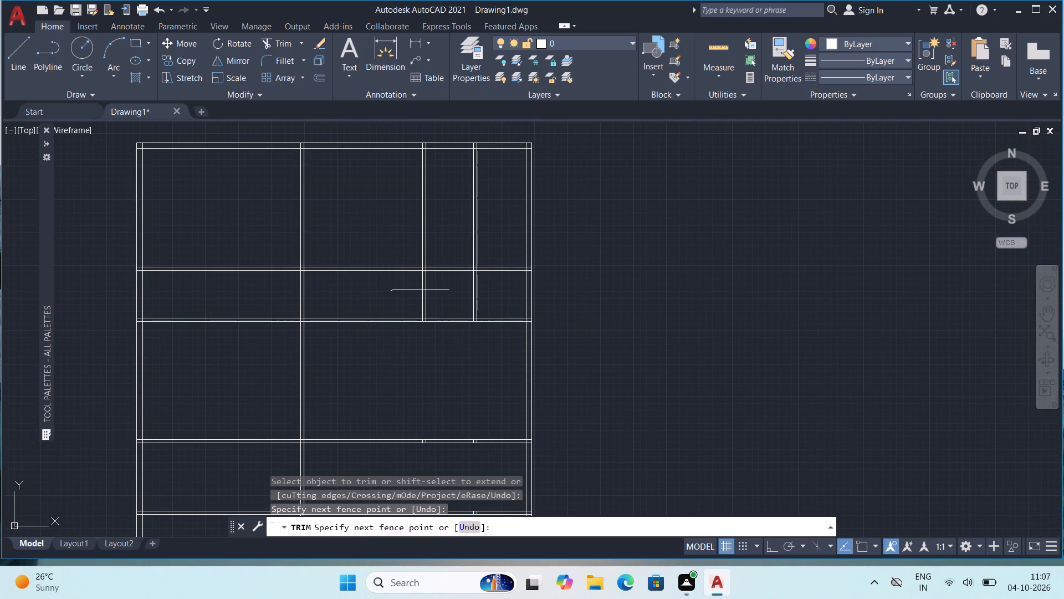
{"action": "left_click_drag", "start_coordinate": [422, 290], "coordinate": [489, 292]}
Trim the second horizontal partition's lines between the second and third vertical partitions.
{"action": "middle_click_drag", "start_coordinate": [465, 306], "coordinate": [465, 273]}
{"action": "left_click_drag", "start_coordinate": [428, 265], "coordinate": [439, 337]}
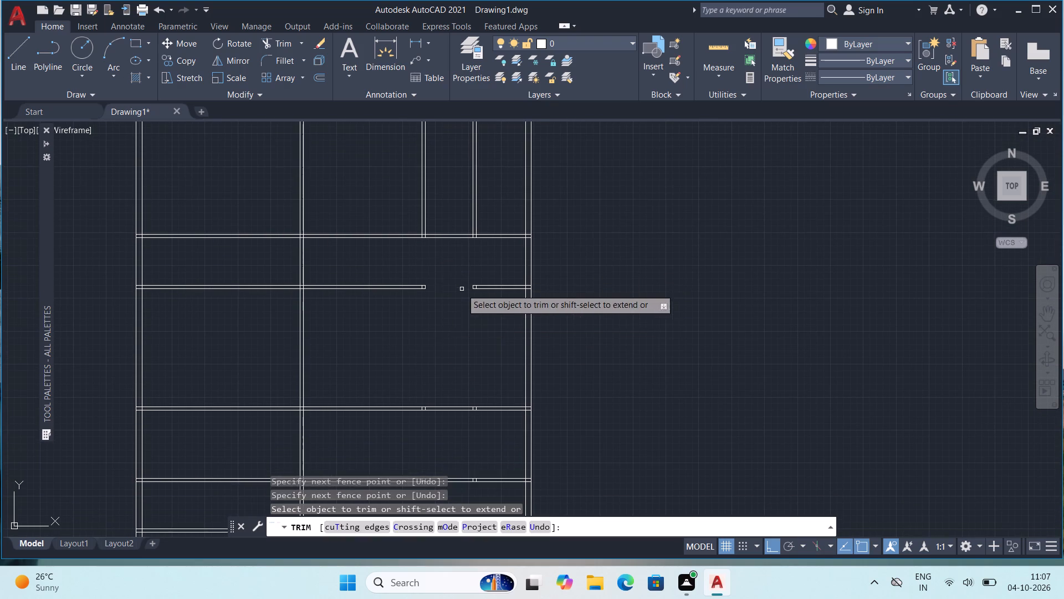
Trim the second horizontal partition's lines between the first and second vertical partitions, and between the third one and the right outer wall.
{"action": "left_click_drag", "start_coordinate": [492, 266], "coordinate": [499, 317]}
{"action": "left_click_drag", "start_coordinate": [366, 275], "coordinate": [367, 308]}
Trim away the second horizontal partition's leftover squares at the second and third vertical partitions and its stub inside the right outer wall.
{"action": "scroll", "coordinate": [443, 283], "scroll_direction": "up", "scroll_amount": 2}
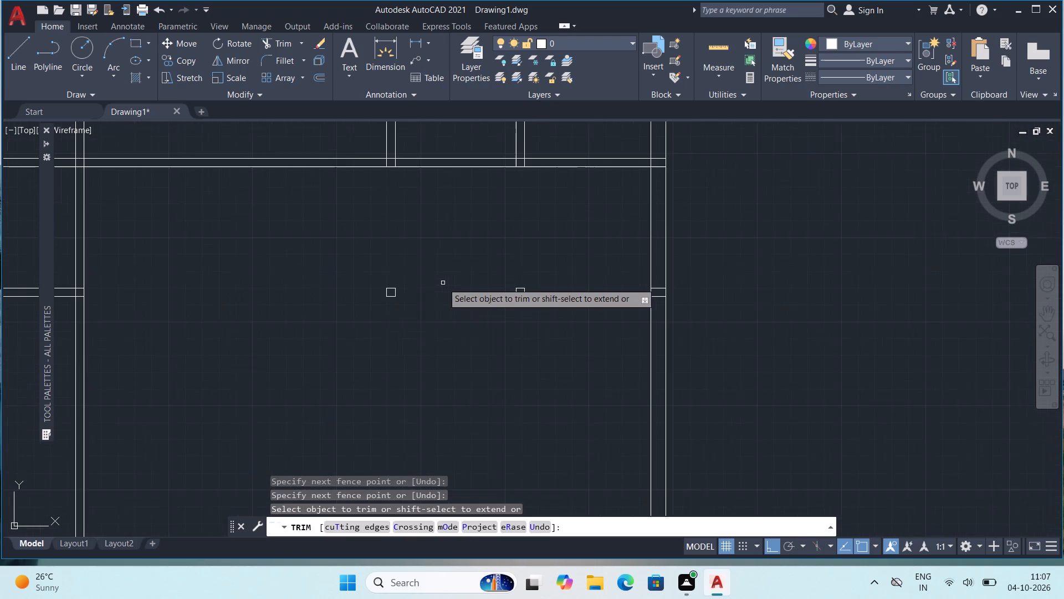
{"action": "left_click_drag", "start_coordinate": [337, 237], "coordinate": [559, 314]}
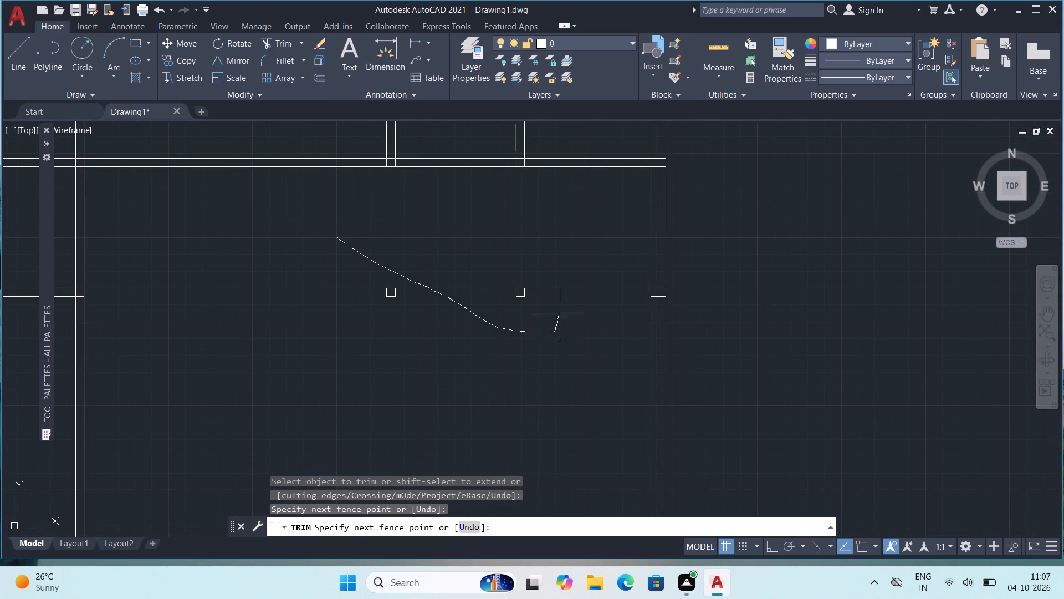
{"action": "left_click_drag", "start_coordinate": [559, 314], "coordinate": [393, 298]}
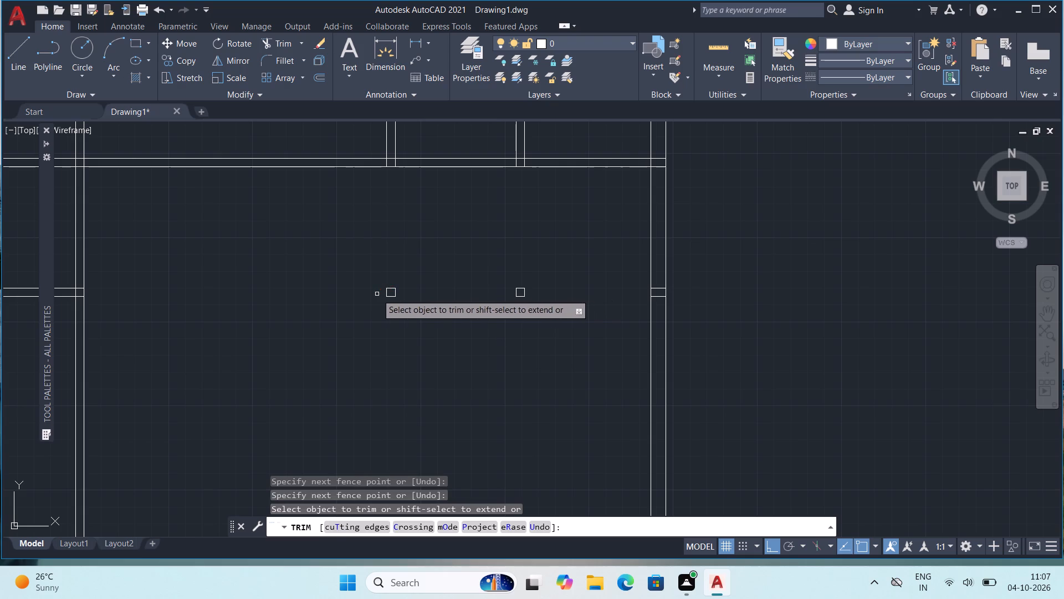
{"action": "left_click_drag", "start_coordinate": [376, 294], "coordinate": [490, 299]}
{"action": "left_click_drag", "start_coordinate": [491, 288], "coordinate": [556, 293]}
{"action": "left_click_drag", "start_coordinate": [519, 280], "coordinate": [514, 328]}
{"action": "left_click_drag", "start_coordinate": [387, 263], "coordinate": [387, 307]}
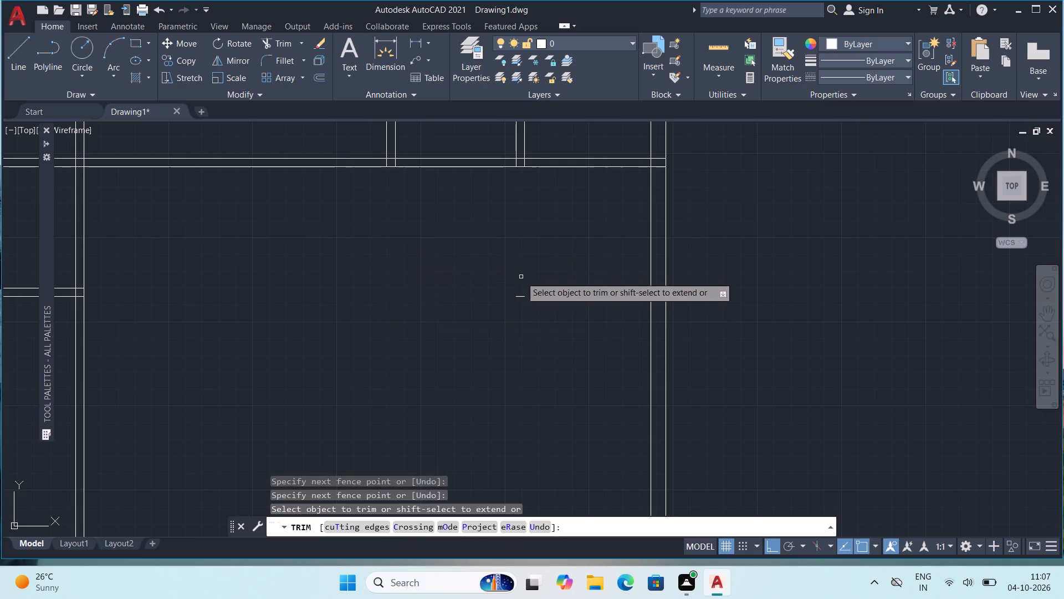
{"action": "left_click_drag", "start_coordinate": [520, 285], "coordinate": [518, 316]}
{"action": "scroll", "coordinate": [720, 269], "scroll_direction": "up", "scroll_amount": 2}
{"action": "left_click_drag", "start_coordinate": [559, 297], "coordinate": [559, 329]}
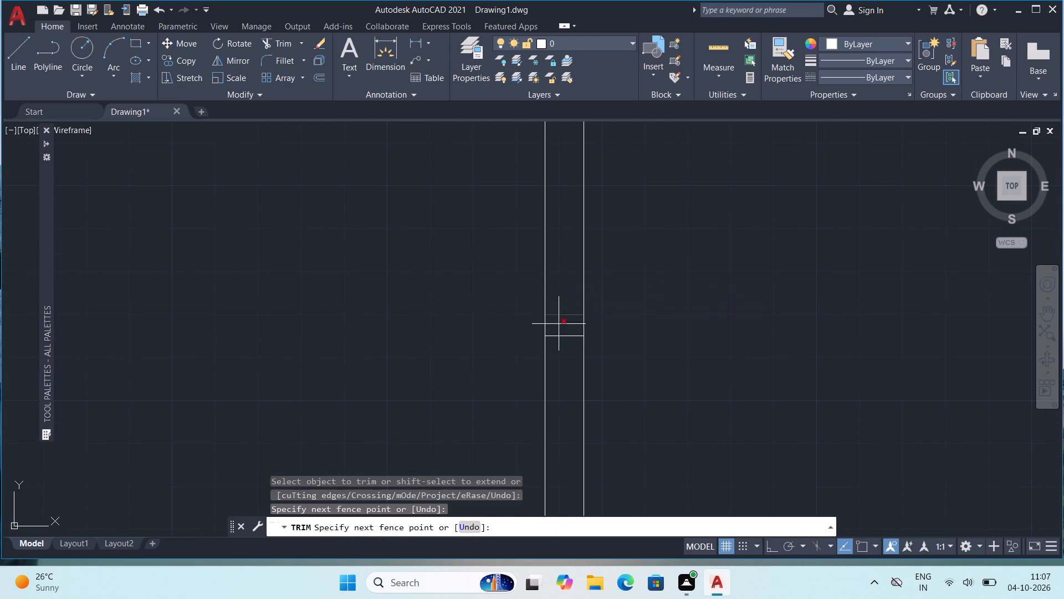
{"action": "left_click_drag", "start_coordinate": [559, 329], "coordinate": [559, 352]}
Trim the junction of the first horizontal partition with the right outer wall so the two walls join openly.
{"action": "scroll", "coordinate": [570, 295], "scroll_direction": "down", "scroll_amount": 3}
{"action": "scroll", "coordinate": [567, 194], "scroll_direction": "up", "scroll_amount": 3}
{"action": "left_click_drag", "start_coordinate": [567, 267], "coordinate": [582, 327]}
{"action": "left_click_drag", "start_coordinate": [584, 304], "coordinate": [537, 313]}
Trim the stubs of the second and third vertical partitions inside the third horizontal partition.
{"action": "scroll", "coordinate": [539, 303], "scroll_direction": "down", "scroll_amount": 4}
{"action": "middle_click_drag", "start_coordinate": [431, 367], "coordinate": [513, 225]}
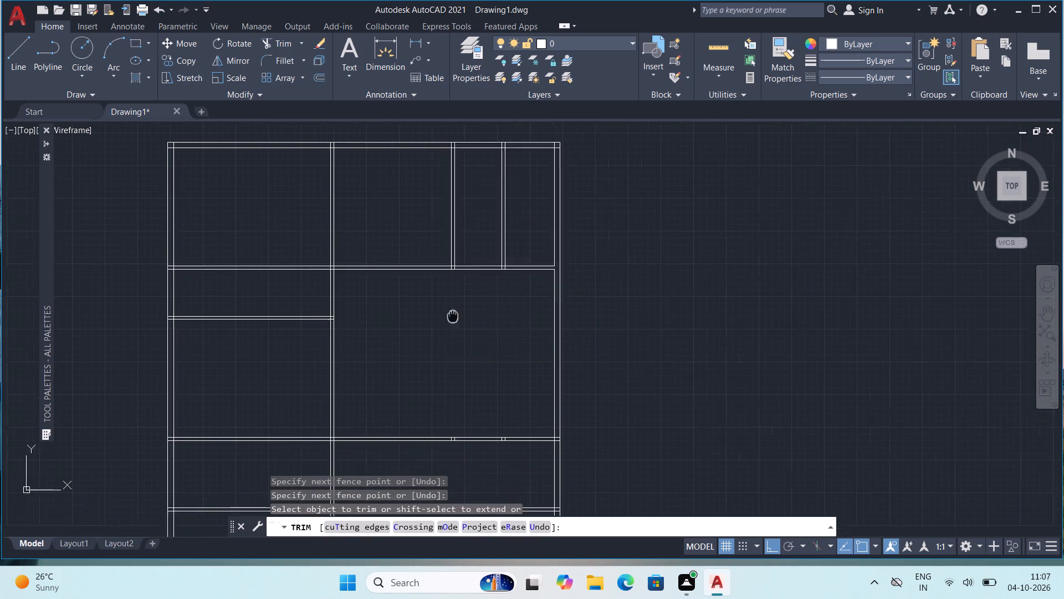
{"action": "middle_click_drag", "start_coordinate": [513, 225], "coordinate": [524, 202]}
{"action": "scroll", "coordinate": [559, 321], "scroll_direction": "up", "scroll_amount": 3}
{"action": "scroll", "coordinate": [438, 269], "scroll_direction": "up", "scroll_amount": 2}
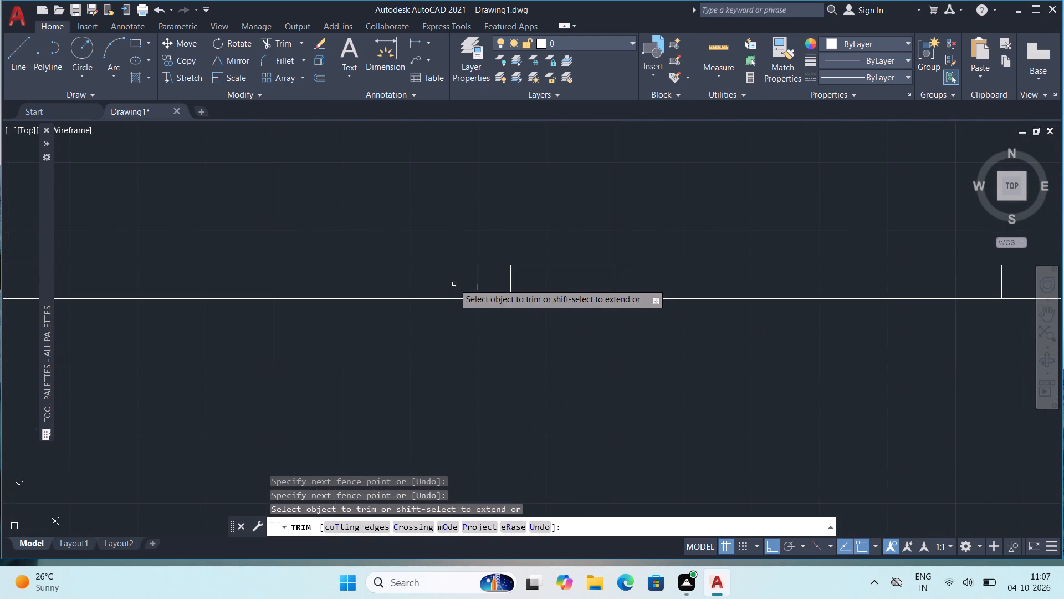
{"action": "left_click_drag", "start_coordinate": [454, 282], "coordinate": [594, 286]}
{"action": "scroll", "coordinate": [595, 286], "scroll_direction": "down", "scroll_amount": 3}
{"action": "scroll", "coordinate": [795, 283], "scroll_direction": "up", "scroll_amount": 4}
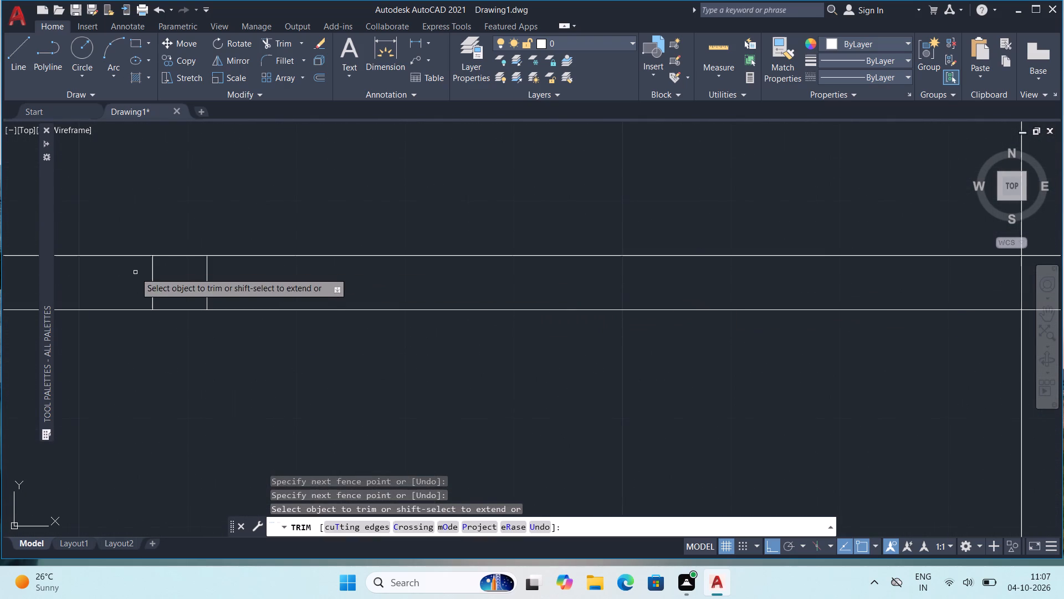
{"action": "left_click_drag", "start_coordinate": [137, 276], "coordinate": [291, 278]}
Trim the crossing lines where the third horizontal partition meets the right outer wall to open the junction.
{"action": "scroll", "coordinate": [295, 276], "scroll_direction": "down", "scroll_amount": 4}
{"action": "scroll", "coordinate": [666, 285], "scroll_direction": "up", "scroll_amount": 4}
{"action": "middle_click_drag", "start_coordinate": [305, 263], "coordinate": [956, 306]}
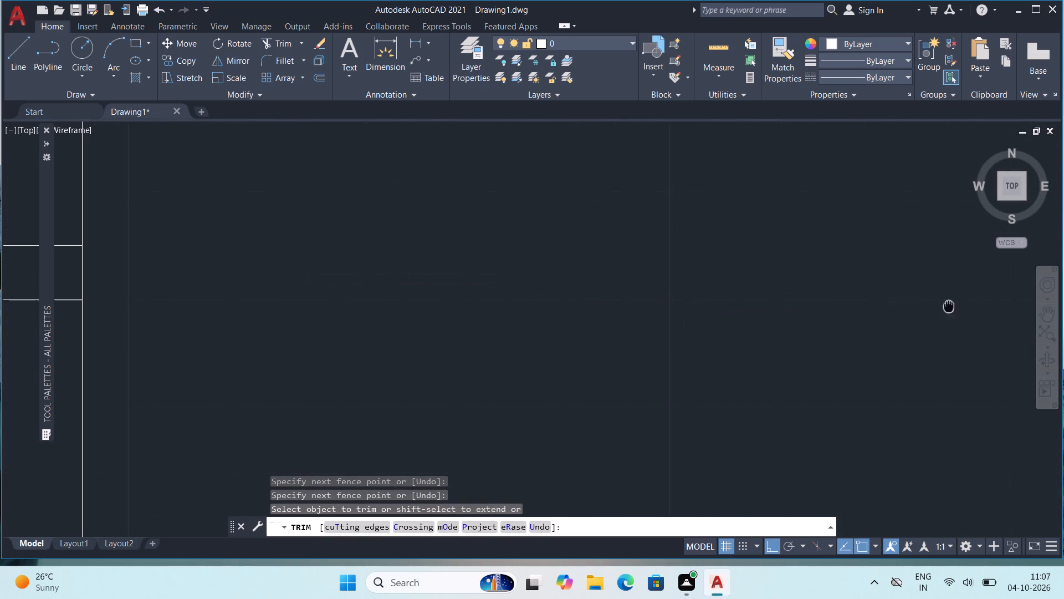
{"action": "middle_click_drag", "start_coordinate": [956, 306], "coordinate": [958, 306]}
{"action": "scroll", "coordinate": [420, 290], "scroll_direction": "down", "scroll_amount": 1}
{"action": "middle_click_drag", "start_coordinate": [391, 283], "coordinate": [714, 270]}
{"action": "scroll", "coordinate": [481, 253], "scroll_direction": "up", "scroll_amount": 1}
{"action": "left_click_drag", "start_coordinate": [466, 270], "coordinate": [557, 201]}
{"action": "left_click_drag", "start_coordinate": [554, 221], "coordinate": [536, 366]}
Trim the crossing lines where the fourth horizontal partition meets the right outer wall to open the junction.
{"action": "scroll", "coordinate": [537, 330], "scroll_direction": "down", "scroll_amount": 4}
{"action": "middle_click_drag", "start_coordinate": [593, 364], "coordinate": [656, 122]}
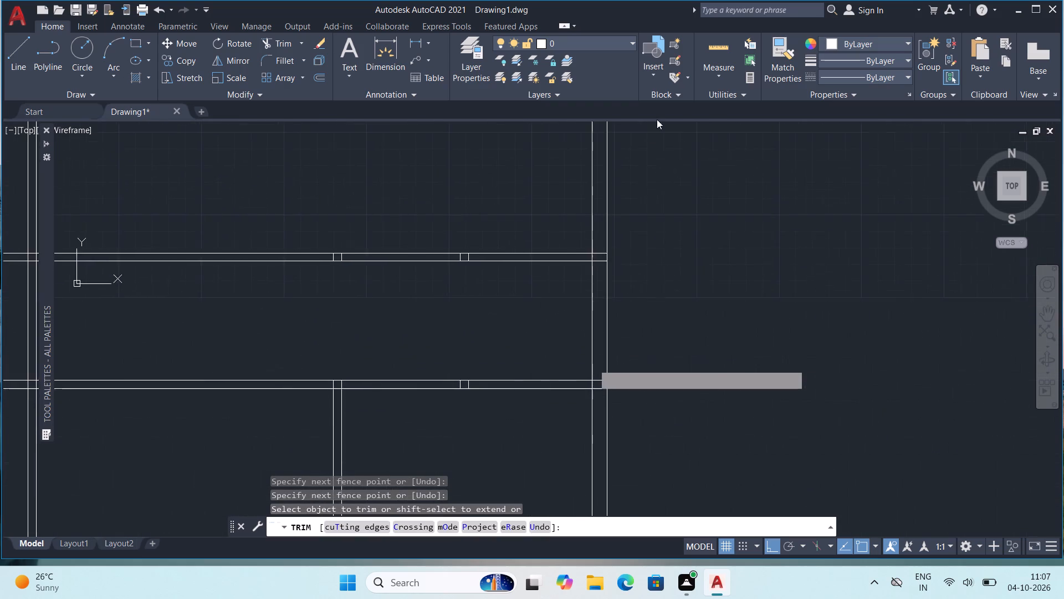
{"action": "scroll", "coordinate": [620, 275], "scroll_direction": "up", "scroll_amount": 3}
{"action": "left_click_drag", "start_coordinate": [544, 163], "coordinate": [530, 258]}
{"action": "left_click_drag", "start_coordinate": [520, 217], "coordinate": [494, 205]}
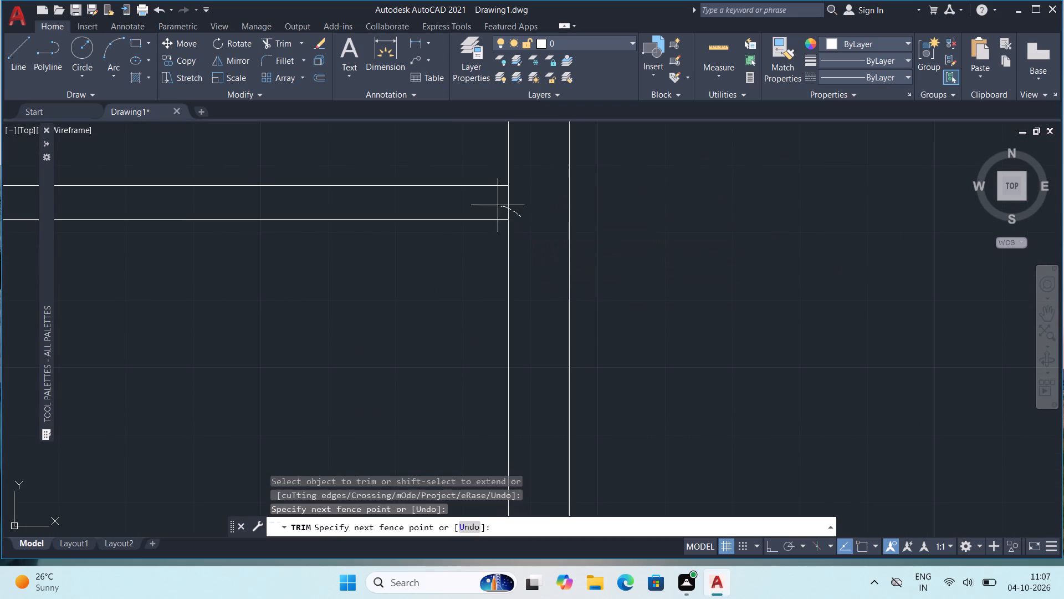
{"action": "left_click_drag", "start_coordinate": [494, 205], "coordinate": [477, 200]}
Trim the stubs of the second and third vertical partitions inside the fourth horizontal partition.
{"action": "scroll", "coordinate": [483, 201], "scroll_direction": "down", "scroll_amount": 3}
{"action": "middle_click_drag", "start_coordinate": [287, 259], "coordinate": [607, 311]}
{"action": "scroll", "coordinate": [600, 272], "scroll_direction": "up", "scroll_amount": 4}
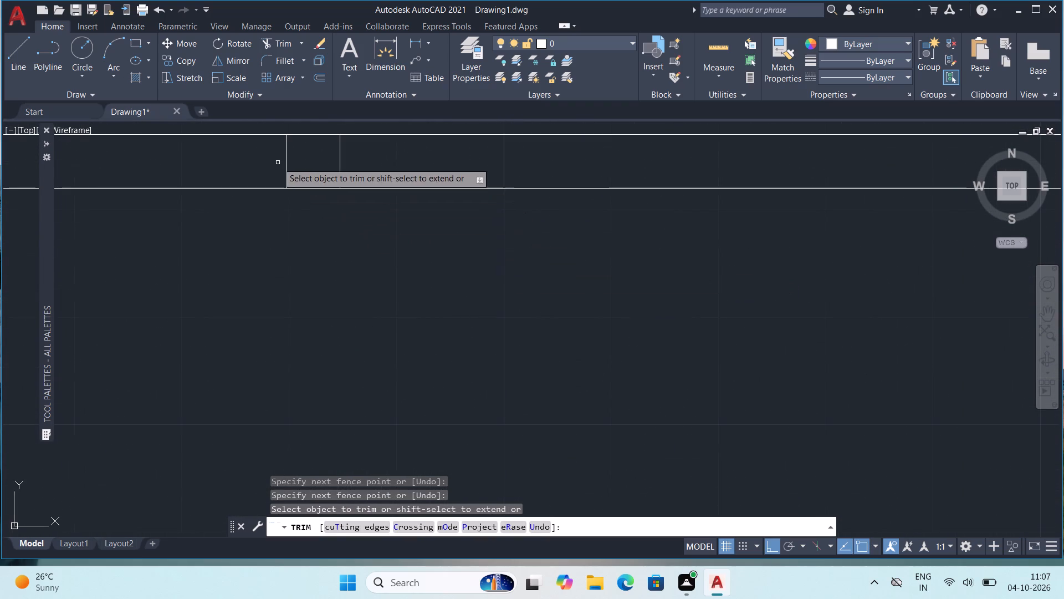
{"action": "left_click_drag", "start_coordinate": [270, 161], "coordinate": [420, 159]}
{"action": "scroll", "coordinate": [426, 158], "scroll_direction": "down", "scroll_amount": 3}
{"action": "scroll", "coordinate": [651, 180], "scroll_direction": "up", "scroll_amount": 4}
{"action": "middle_click_drag", "start_coordinate": [499, 202], "coordinate": [499, 364]}
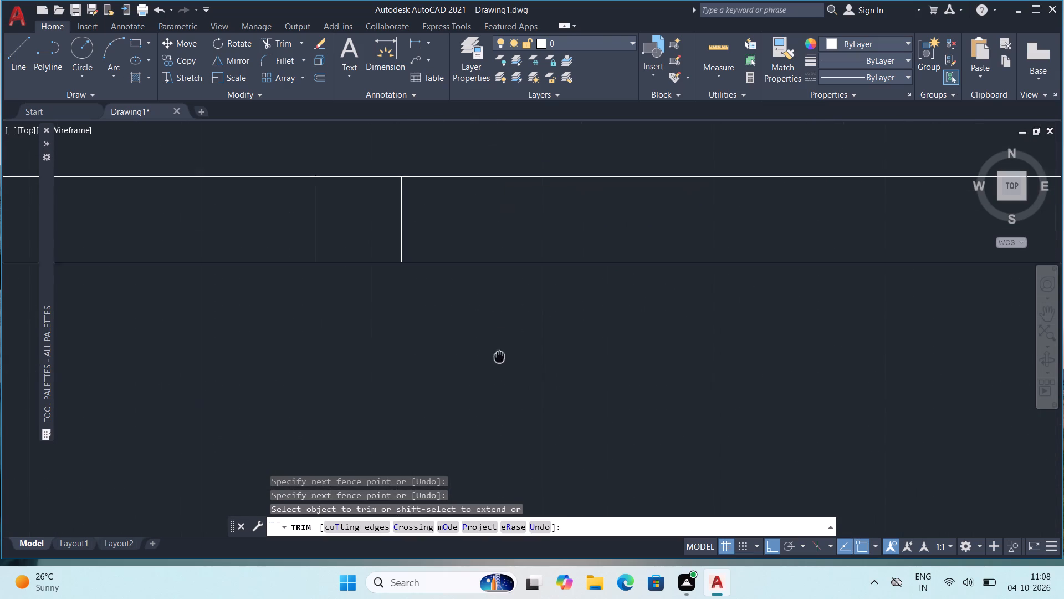
{"action": "middle_click_drag", "start_coordinate": [499, 364], "coordinate": [496, 383]}
{"action": "left_click_drag", "start_coordinate": [266, 247], "coordinate": [413, 247]}
Trim the crossing lines where the lowest horizontal partition meets the right outer wall to open the junction.
{"action": "scroll", "coordinate": [421, 242], "scroll_direction": "down", "scroll_amount": 5}
{"action": "middle_click_drag", "start_coordinate": [486, 318], "coordinate": [497, 266]}
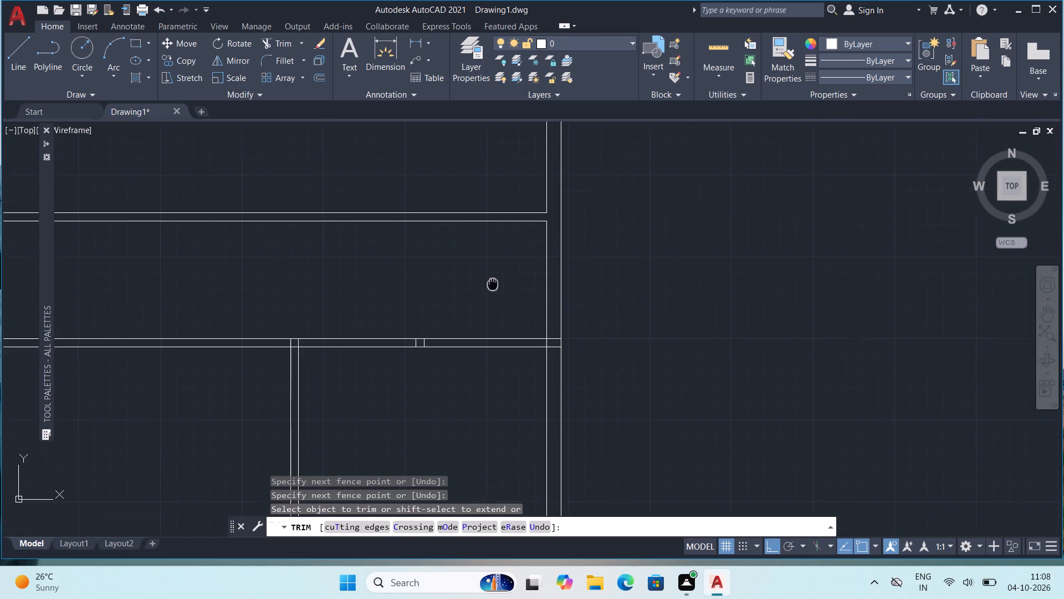
{"action": "middle_click_drag", "start_coordinate": [497, 266], "coordinate": [498, 185]}
{"action": "scroll", "coordinate": [560, 221], "scroll_direction": "up", "scroll_amount": 3}
{"action": "left_click_drag", "start_coordinate": [557, 227], "coordinate": [557, 356]}
{"action": "left_click_drag", "start_coordinate": [557, 284], "coordinate": [474, 281]}
Trim the third vertical partition's stub inside the lowest horizontal partition.
{"action": "scroll", "coordinate": [478, 277], "scroll_direction": "down", "scroll_amount": 3}
{"action": "middle_click_drag", "start_coordinate": [285, 303], "coordinate": [434, 278]}
{"action": "scroll", "coordinate": [515, 250], "scroll_direction": "up", "scroll_amount": 2}
{"action": "left_click", "coordinate": [490, 257]}
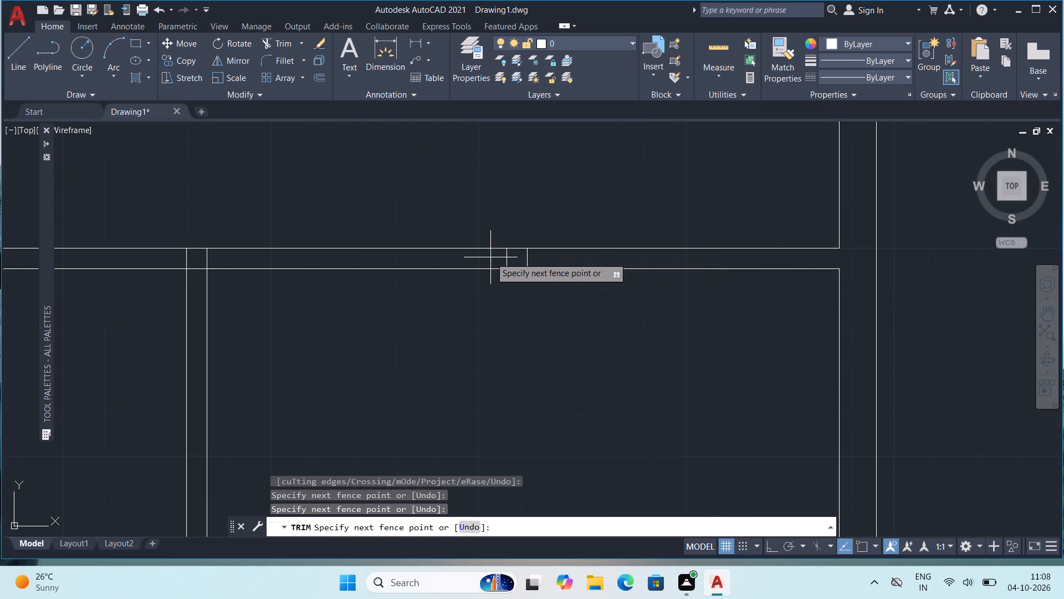
{"action": "scroll", "coordinate": [491, 257], "scroll_direction": "up", "scroll_amount": 3}
{"action": "left_click_drag", "start_coordinate": [613, 258], "coordinate": [672, 258]}
{"action": "left_click_drag", "start_coordinate": [672, 257], "coordinate": [467, 258]}
Trim the crossing lines where the second vertical partition meets the lowest horizontal partition to form an open T-junction.
{"action": "scroll", "coordinate": [467, 256], "scroll_direction": "down", "scroll_amount": 3}
{"action": "middle_click_drag", "start_coordinate": [238, 262], "coordinate": [507, 327]}
{"action": "scroll", "coordinate": [458, 332], "scroll_direction": "up", "scroll_amount": 3}
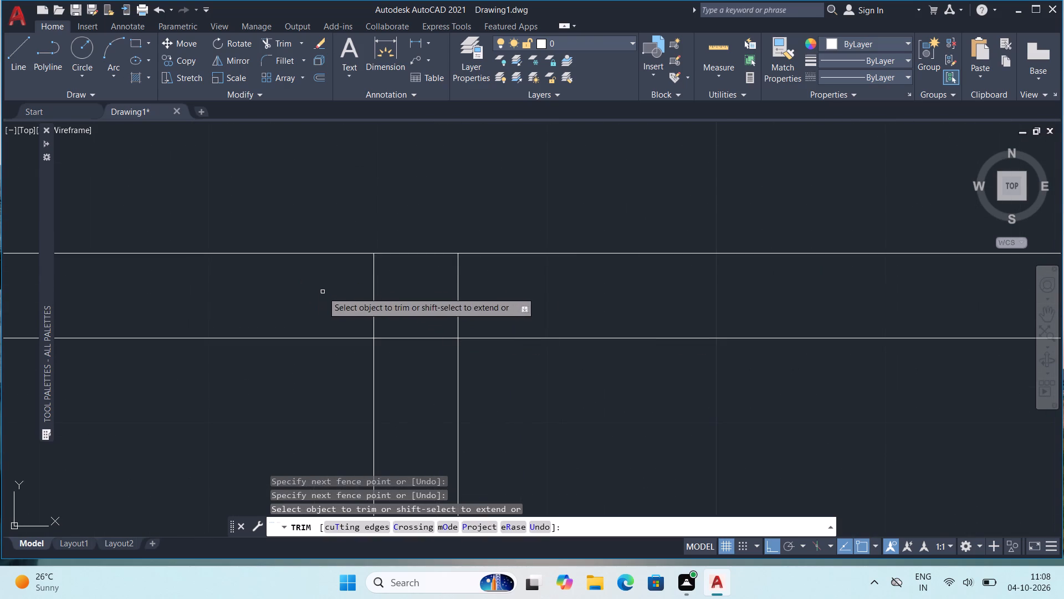
{"action": "left_click_drag", "start_coordinate": [323, 292], "coordinate": [556, 297]}
{"action": "left_click_drag", "start_coordinate": [436, 297], "coordinate": [422, 342]}
Trim the second vertical partition out of the bottom row below the lowest horizontal partition.
{"action": "scroll", "coordinate": [422, 342], "scroll_direction": "down", "scroll_amount": 5}
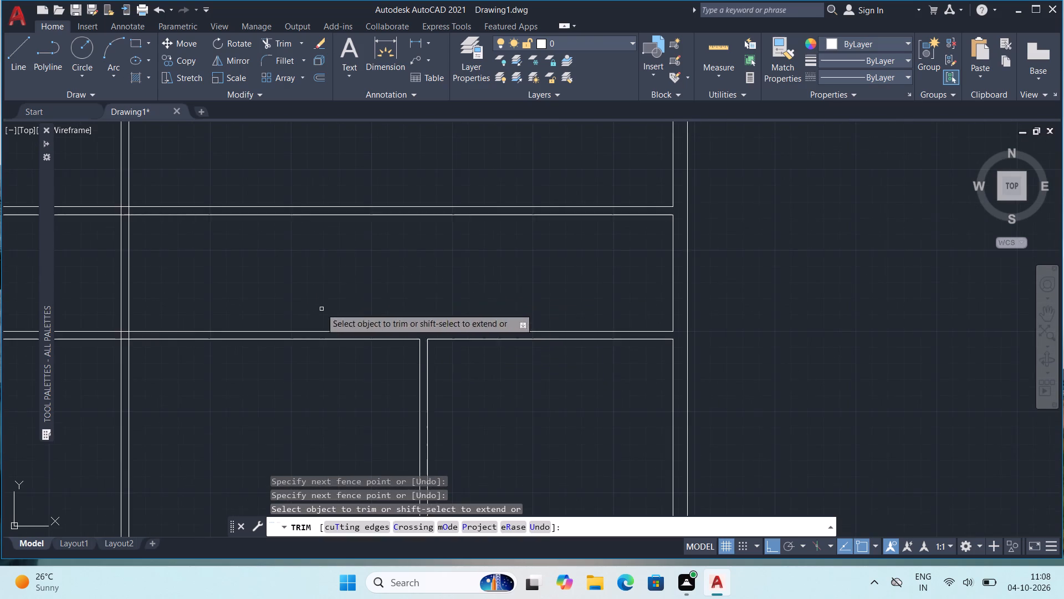
{"action": "middle_click_drag", "start_coordinate": [326, 292], "coordinate": [598, 243]}
{"action": "scroll", "coordinate": [432, 295], "scroll_direction": "up", "scroll_amount": 3}
{"action": "scroll", "coordinate": [421, 266], "scroll_direction": "down", "scroll_amount": 3}
{"action": "scroll", "coordinate": [480, 212], "scroll_direction": "down", "scroll_amount": 3}
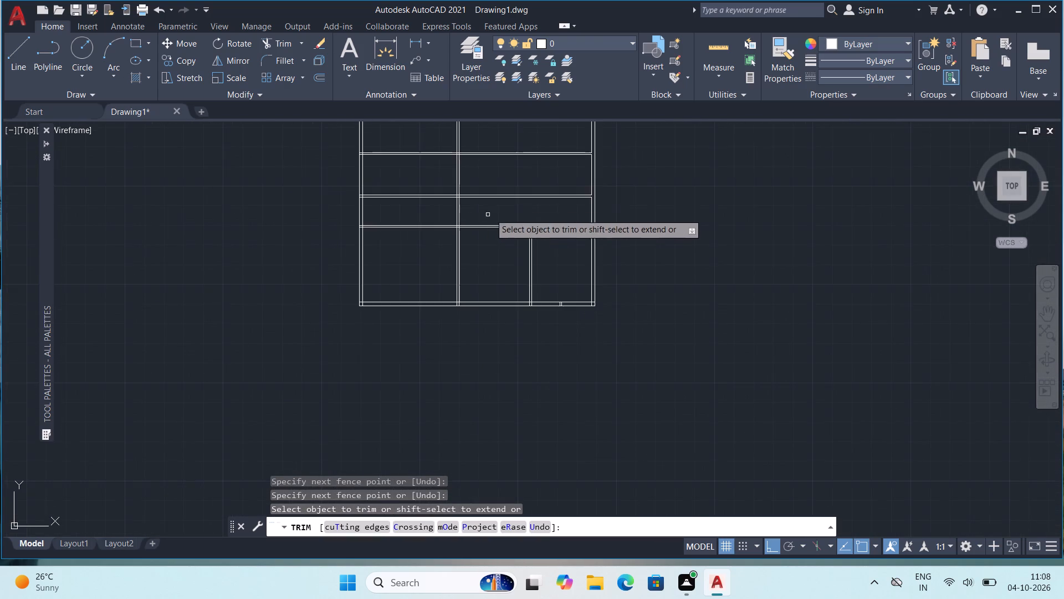
{"action": "middle_click_drag", "start_coordinate": [498, 253], "coordinate": [473, 353]}
{"action": "scroll", "coordinate": [544, 250], "scroll_direction": "up", "scroll_amount": 2}
{"action": "scroll", "coordinate": [533, 369], "scroll_direction": "down", "scroll_amount": 1}
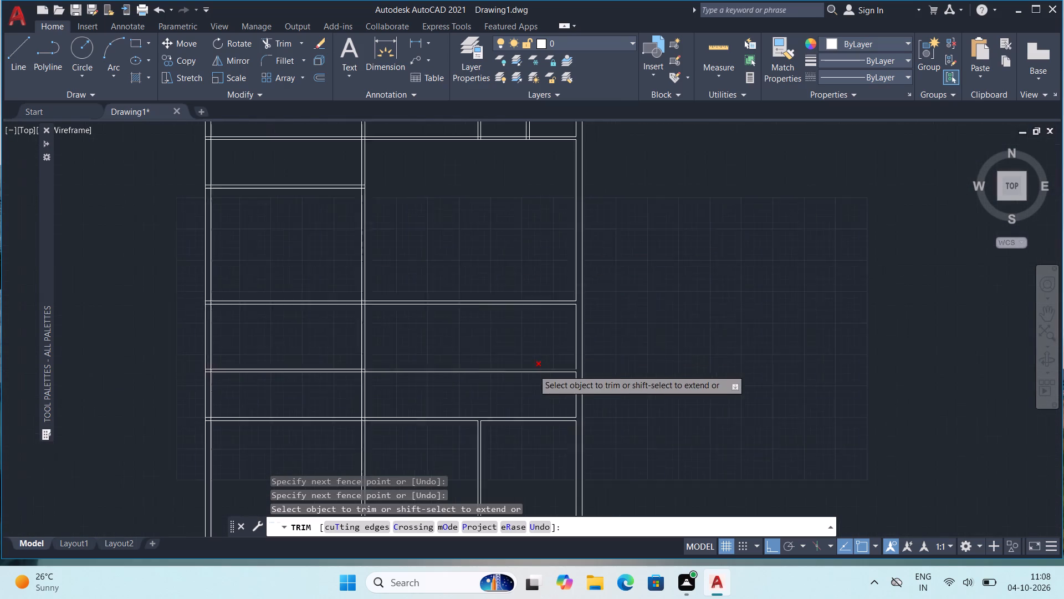
{"action": "scroll", "coordinate": [533, 369], "scroll_direction": "down", "scroll_amount": 1}
{"action": "middle_click_drag", "start_coordinate": [501, 384], "coordinate": [494, 358]}
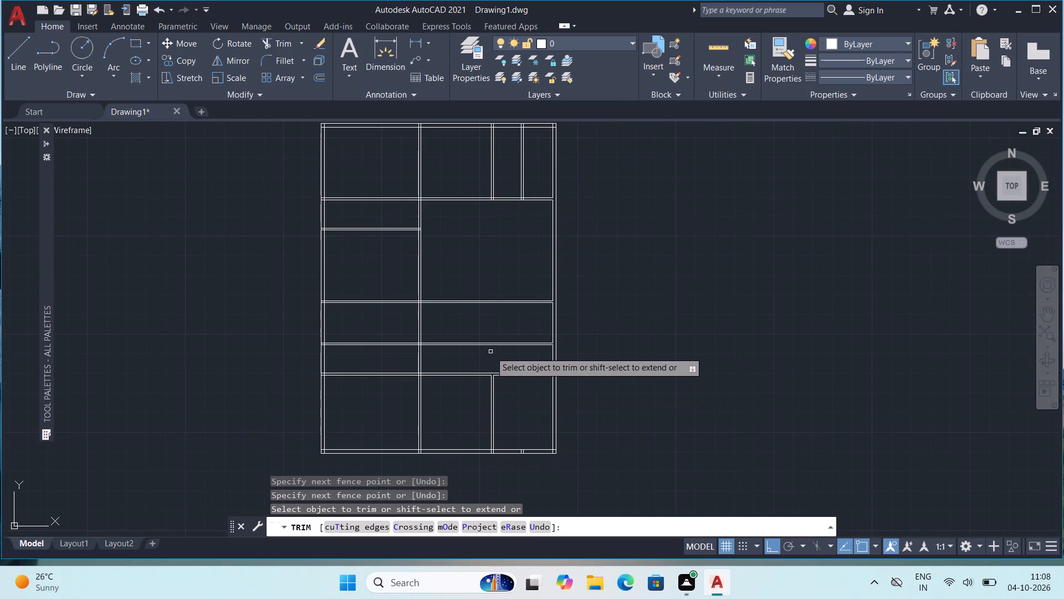
{"action": "left_click_drag", "start_coordinate": [475, 404], "coordinate": [531, 405]}
{"action": "scroll", "coordinate": [494, 406], "scroll_direction": "up", "scroll_amount": 1}
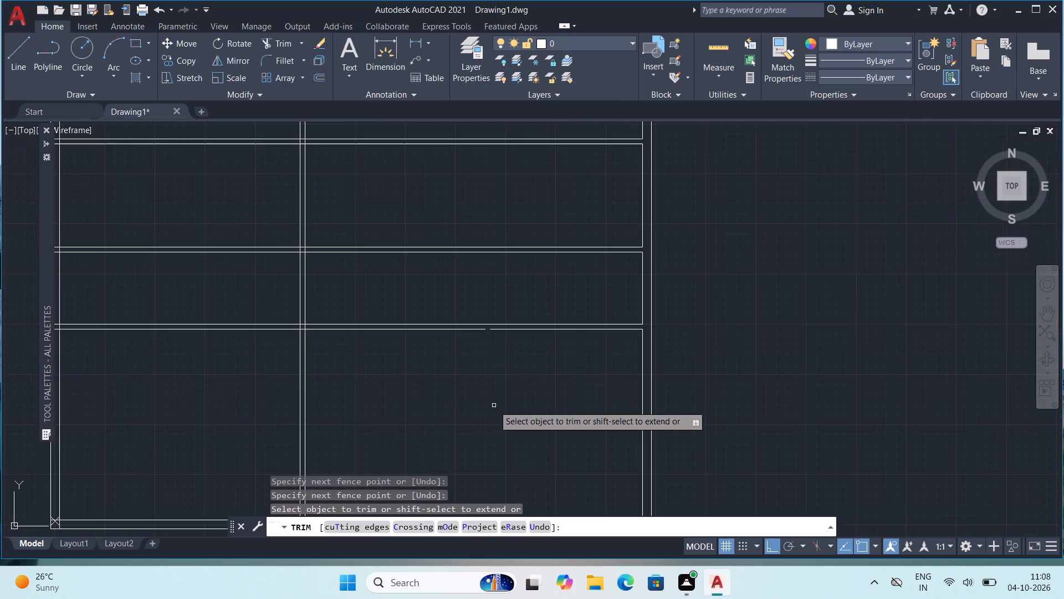
{"action": "scroll", "coordinate": [494, 405], "scroll_direction": "up", "scroll_amount": 1}
{"action": "scroll", "coordinate": [494, 400], "scroll_direction": "down", "scroll_amount": 1}
{"action": "middle_click_drag", "start_coordinate": [495, 397], "coordinate": [529, 423]}
{"action": "scroll", "coordinate": [525, 421], "scroll_direction": "down", "scroll_amount": 1}
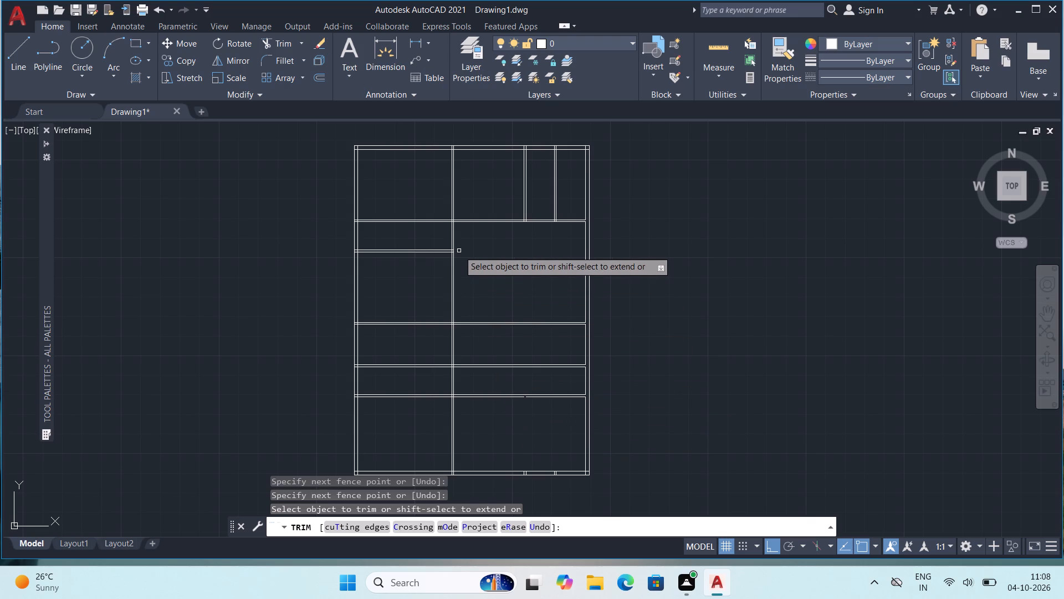
{"action": "scroll", "coordinate": [512, 414], "scroll_direction": "up", "scroll_amount": 1}
{"action": "middle_click_drag", "start_coordinate": [508, 456], "coordinate": [503, 372]}
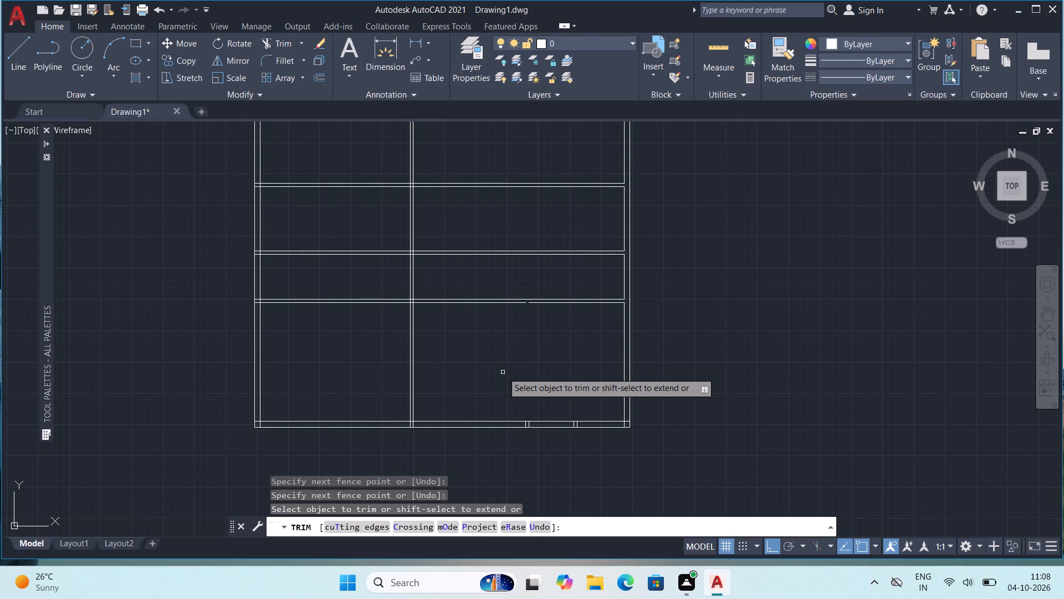
{"action": "key", "text": "Escape"}
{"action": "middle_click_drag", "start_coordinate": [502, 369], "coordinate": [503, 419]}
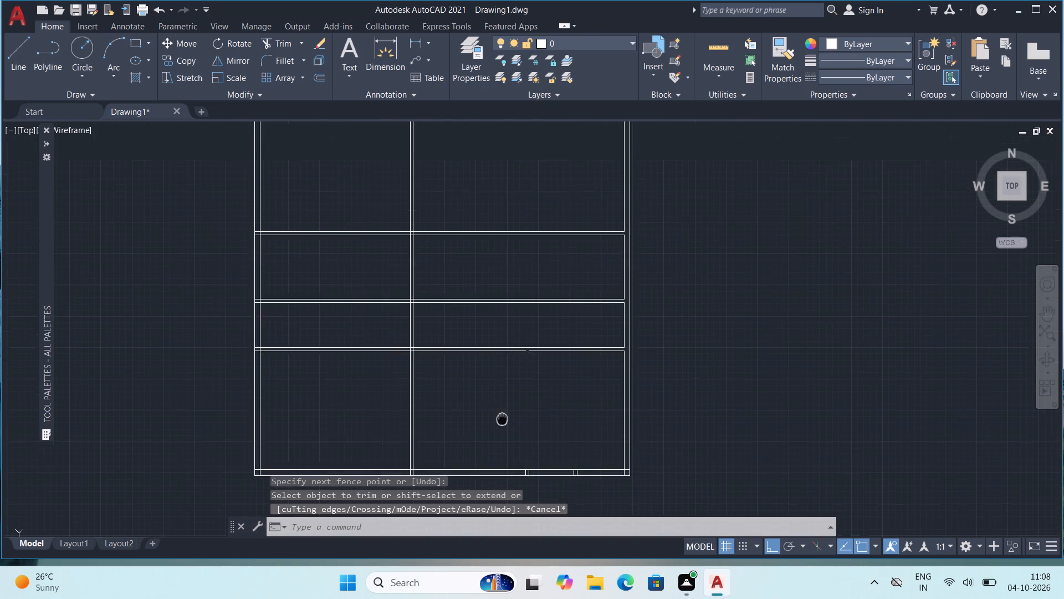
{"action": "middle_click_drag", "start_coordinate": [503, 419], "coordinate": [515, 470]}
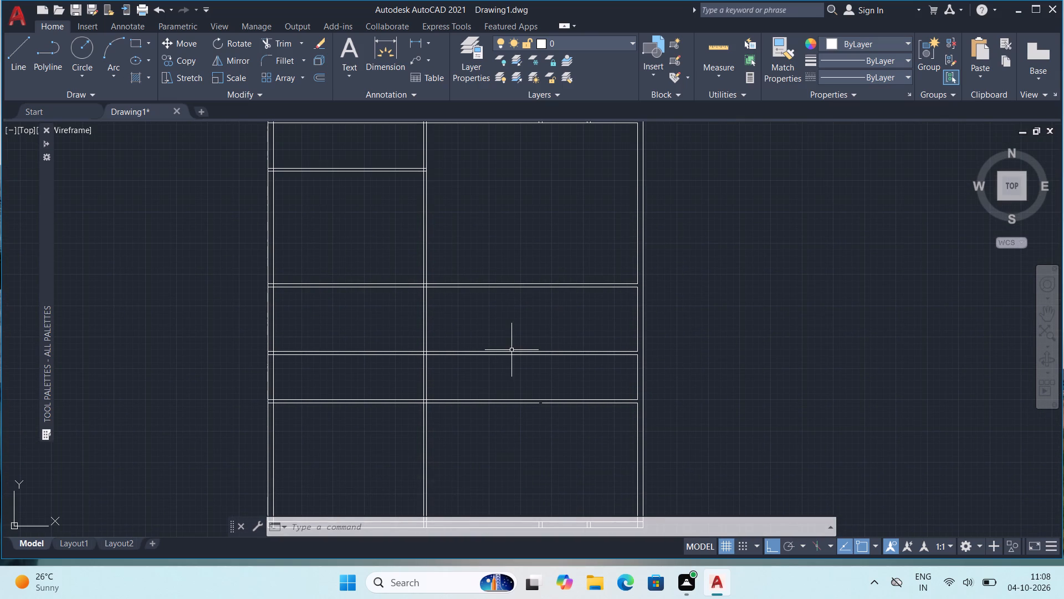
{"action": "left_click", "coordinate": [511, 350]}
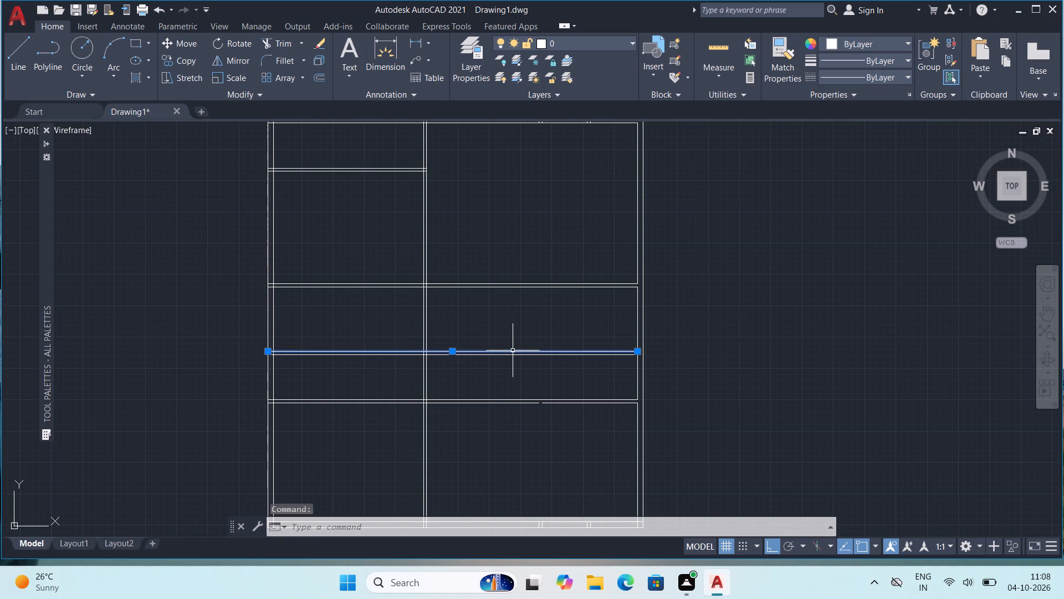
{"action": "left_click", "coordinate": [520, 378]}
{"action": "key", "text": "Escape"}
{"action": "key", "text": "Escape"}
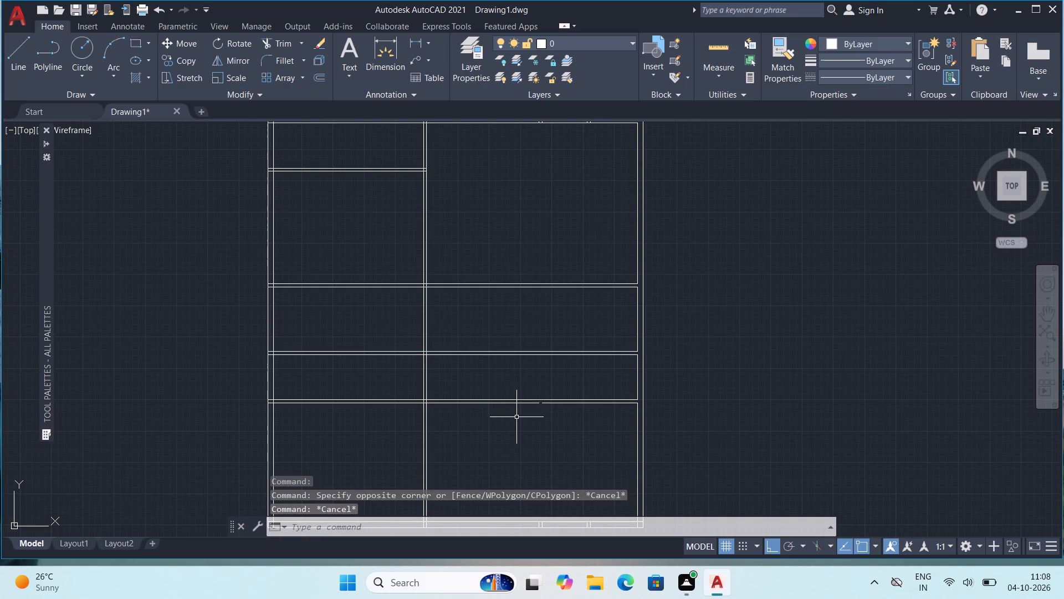
Trim the lowest horizontal partition's lines between the first vertical partition and the right outer wall.
{"action": "key", "text": "t"}
{"action": "key", "text": "r"}
{"action": "key", "text": "Return"}
{"action": "left_click_drag", "start_coordinate": [507, 370], "coordinate": [519, 433]}
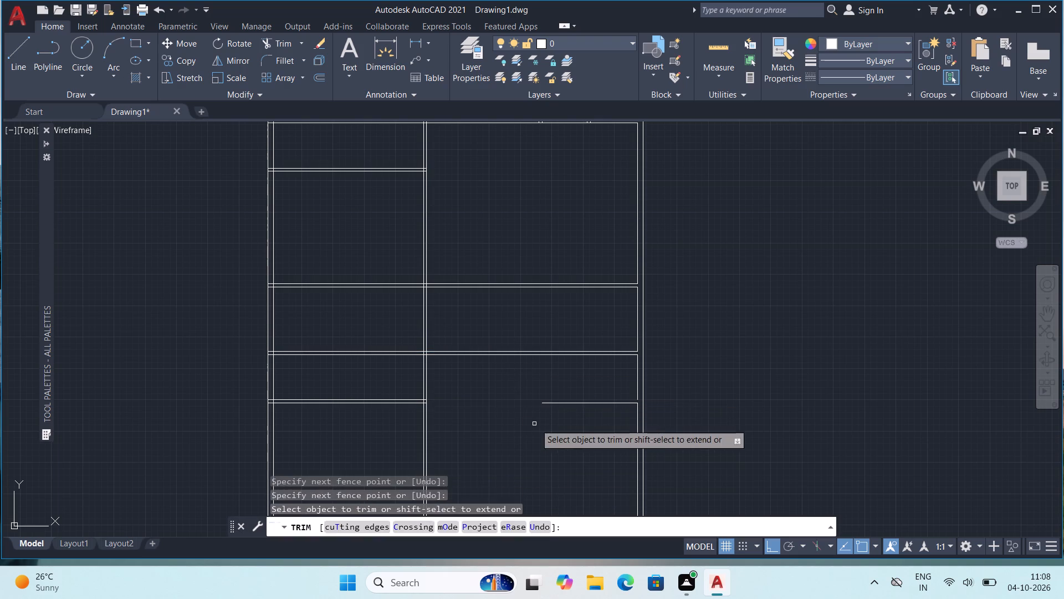
{"action": "left_click_drag", "start_coordinate": [562, 387], "coordinate": [574, 431]}
{"action": "scroll", "coordinate": [579, 418], "scroll_direction": "up", "scroll_amount": 1}
{"action": "middle_click_drag", "start_coordinate": [579, 415], "coordinate": [565, 354]}
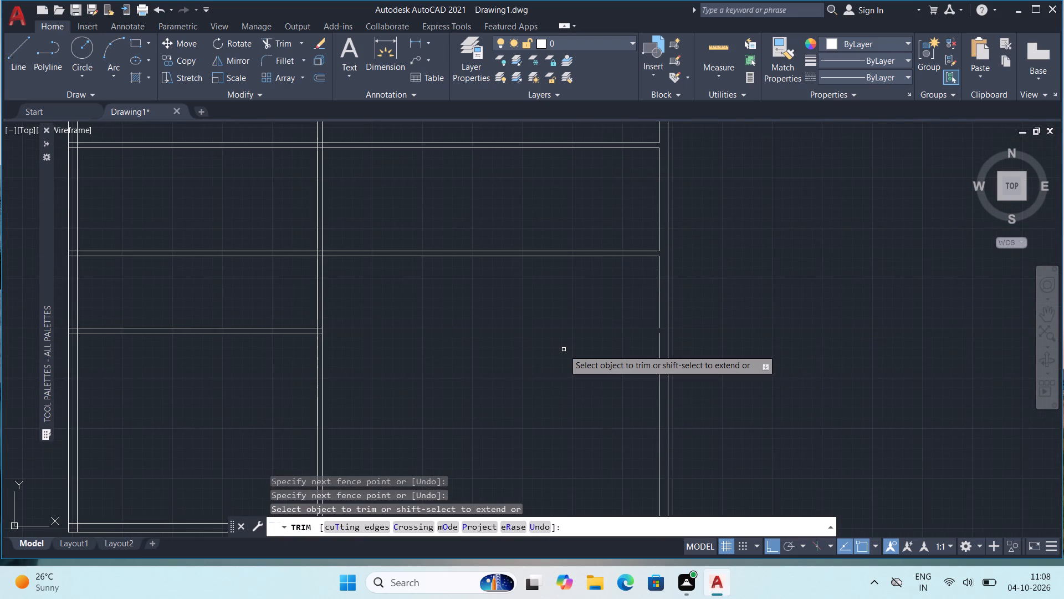
{"action": "scroll", "coordinate": [564, 349], "scroll_direction": "down", "scroll_amount": 1}
{"action": "middle_click_drag", "start_coordinate": [563, 379], "coordinate": [558, 359]}
{"action": "key", "text": "Escape"}
{"action": "key", "text": "Escape"}
{"action": "key", "text": "Escape"}
{"action": "key", "text": "Escape"}
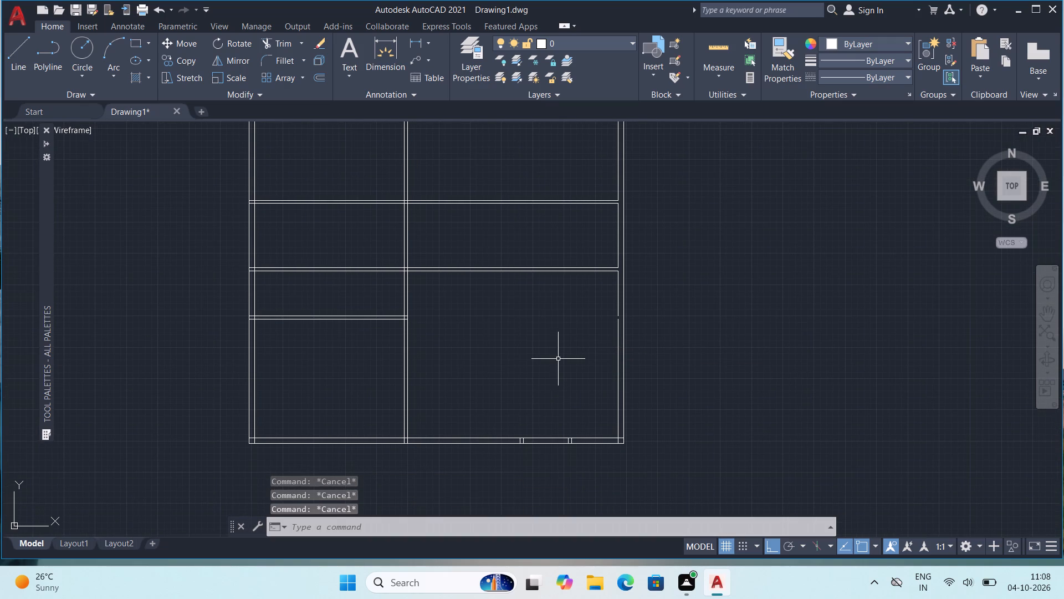
Extend the right outer wall's inner line to close the gap where the lowest horizontal partition was removed.
{"action": "type", "text": "ex"}
{"action": "key", "text": "Return"}
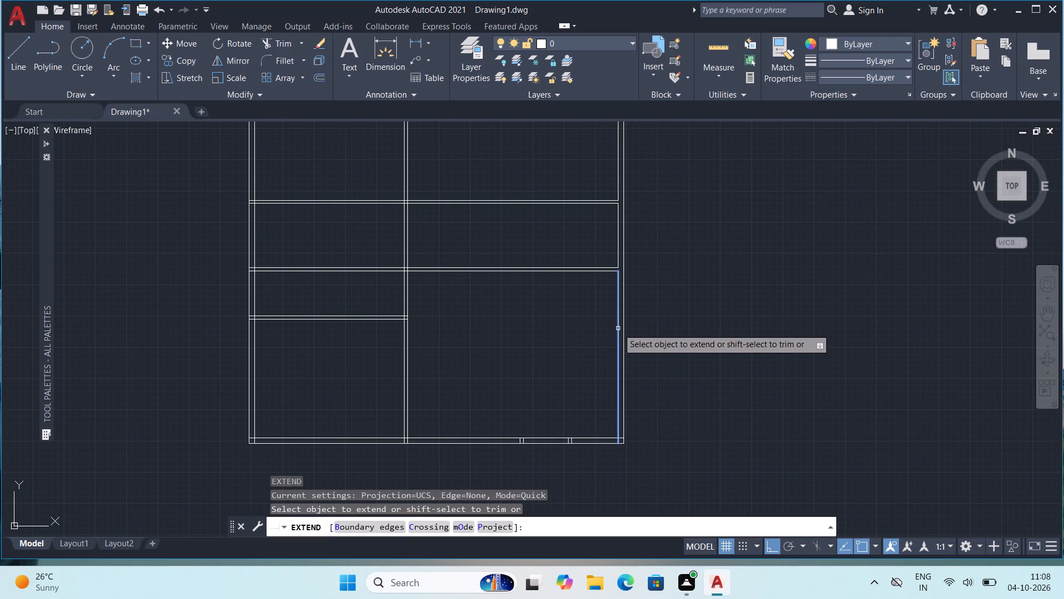
{"action": "left_click", "coordinate": [618, 327]}
{"action": "middle_click_drag", "start_coordinate": [544, 344], "coordinate": [536, 378]}
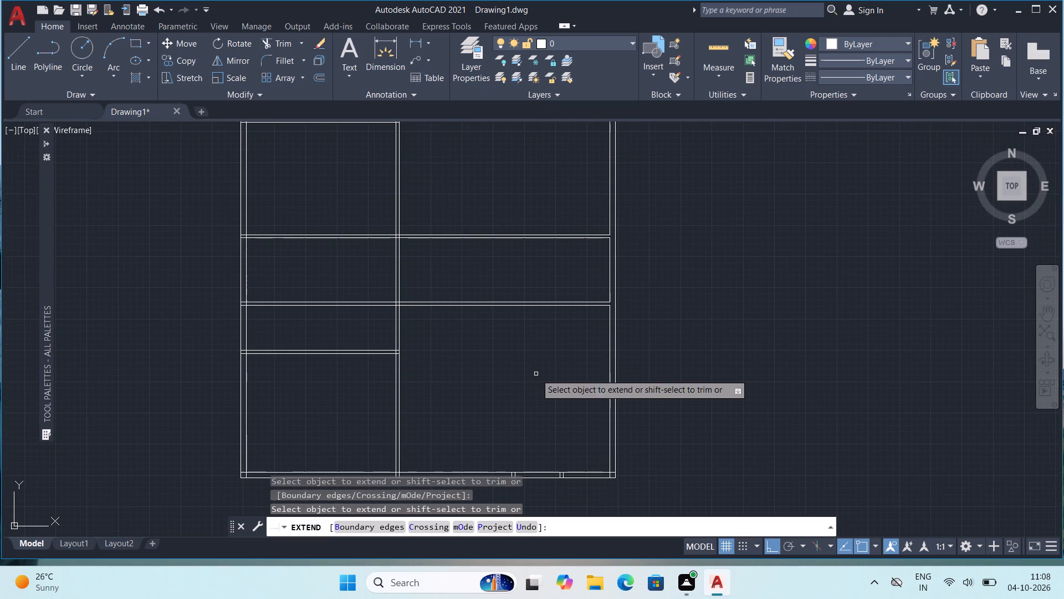
{"action": "middle_click_drag", "start_coordinate": [535, 349], "coordinate": [535, 328]}
{"action": "key", "text": "Escape"}
{"action": "key", "text": "Escape"}
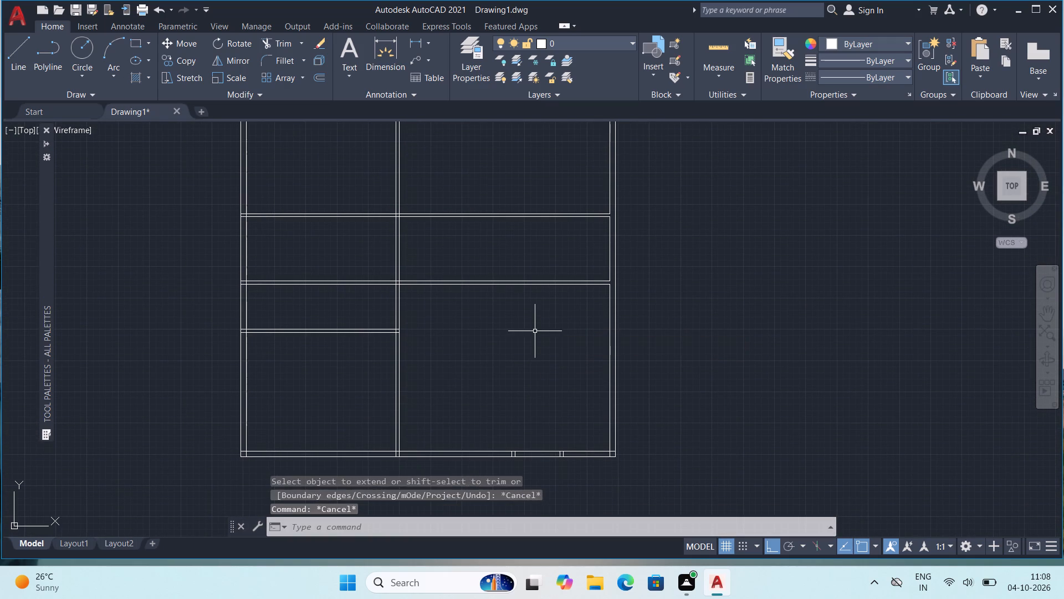
{"action": "key", "text": "Escape"}
{"action": "key", "text": "Escape"}
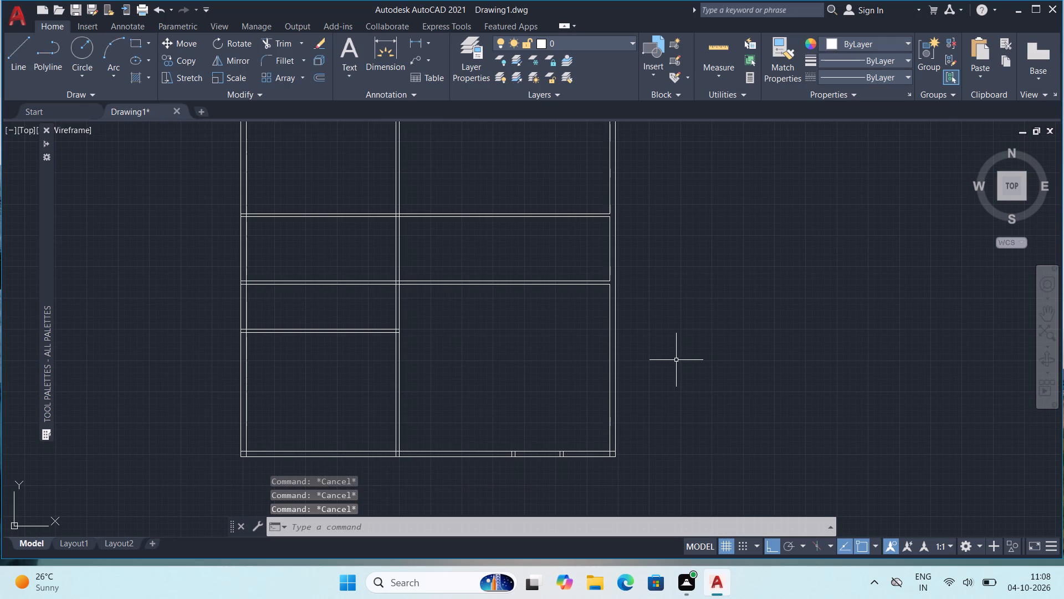
Offset the right outer wall's inner line 20' inward, toward the first vertical partition, in the bottom row.
{"action": "key", "text": "o"}
{"action": "key", "text": "Return"}
{"action": "key", "text": "1"}
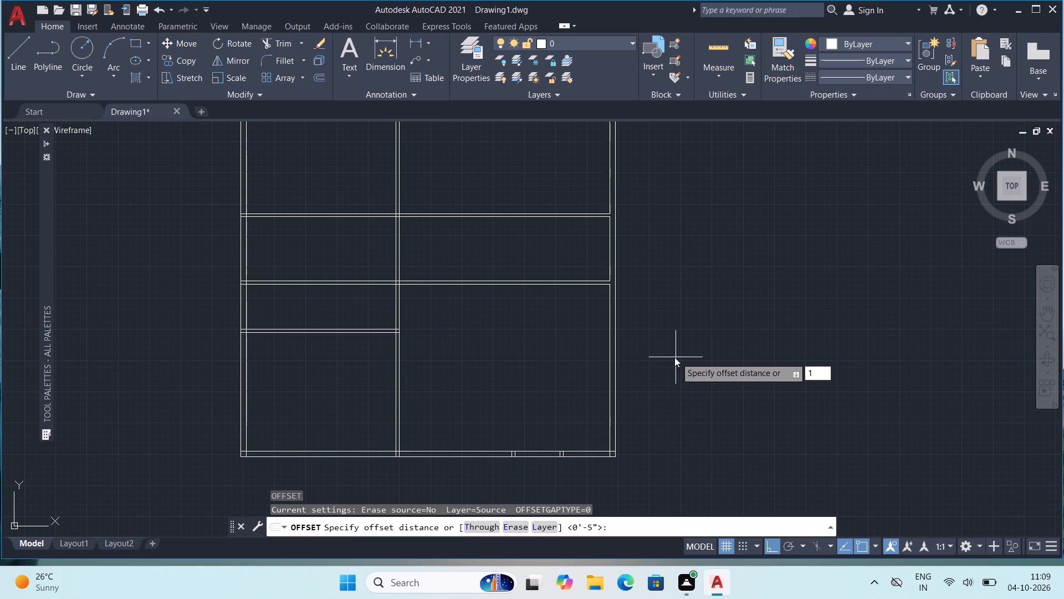
{"action": "key", "text": "BackSpace"}
{"action": "type", "text": "20"}
{"action": "key", "text": "apostrophe"}
{"action": "key", "text": "Return"}
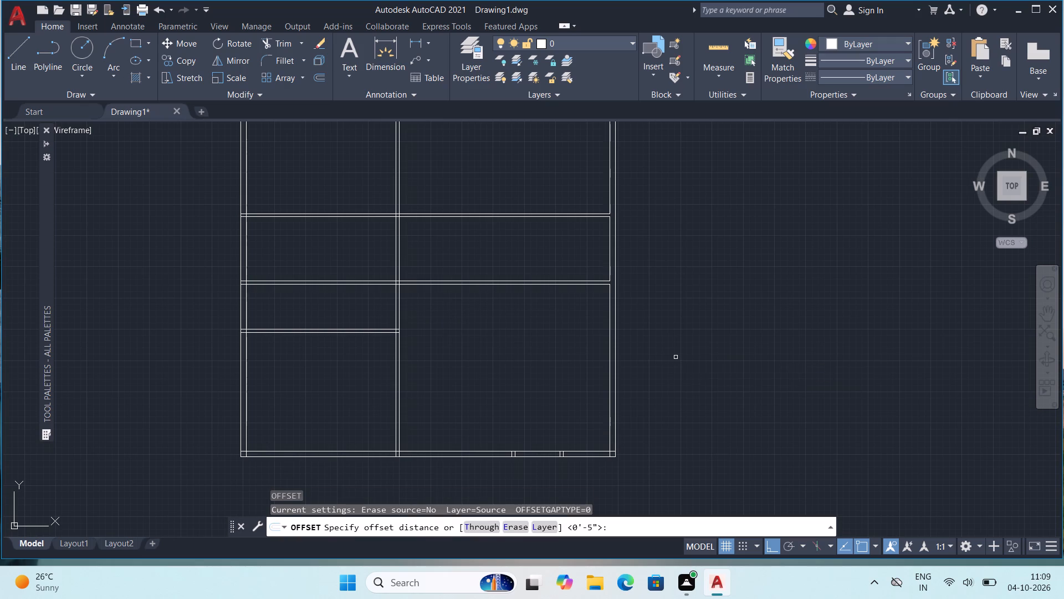
{"action": "left_click", "coordinate": [608, 368]}
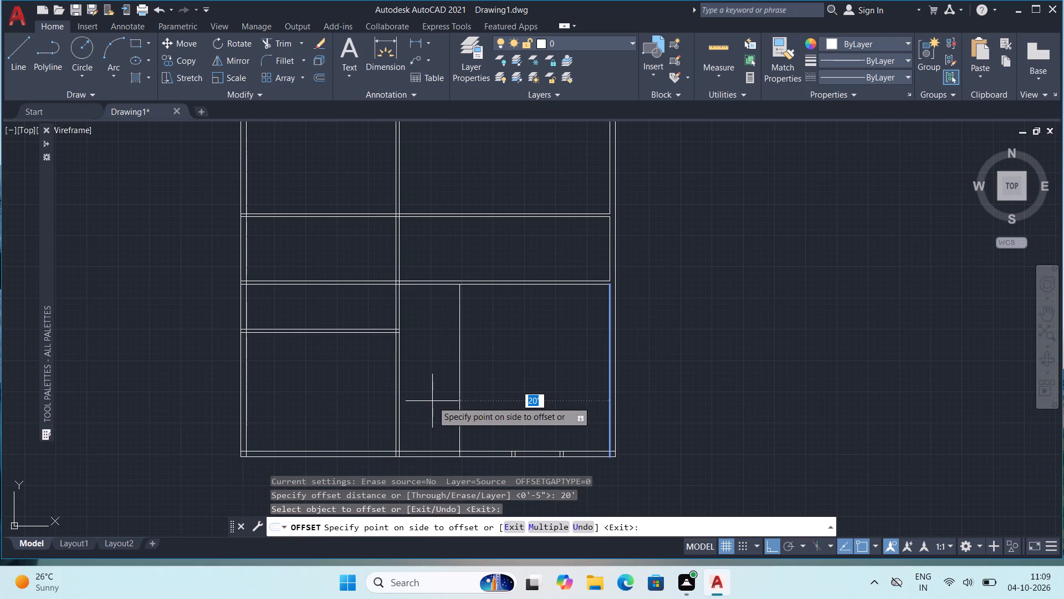
{"action": "left_click", "coordinate": [432, 400]}
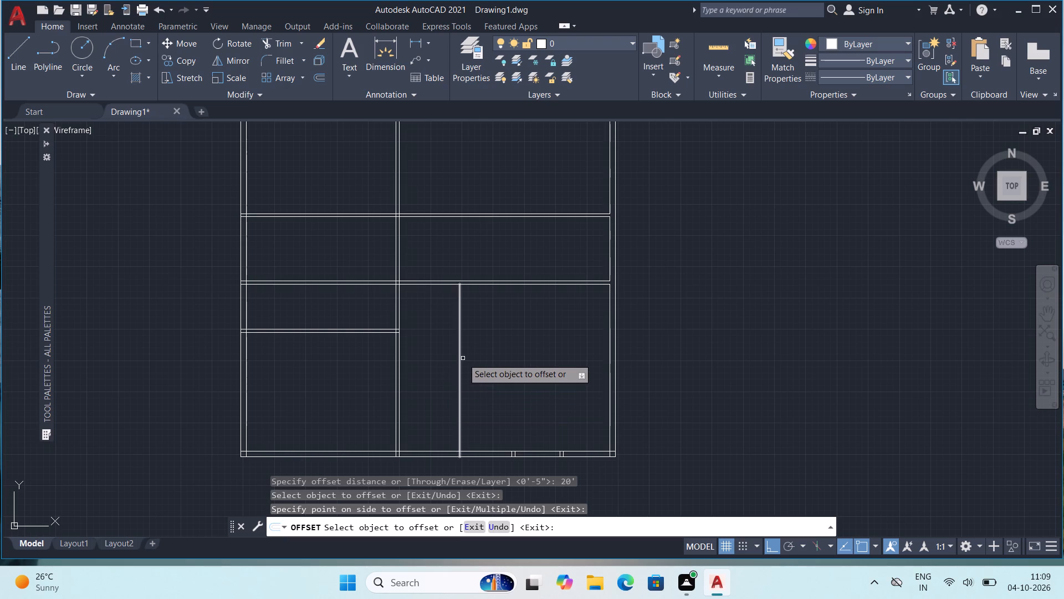
Offset the new vertical line 5" toward the first vertical partition to complete the bottom-row partition.
{"action": "left_click", "coordinate": [458, 364]}
{"action": "key", "text": "5"}
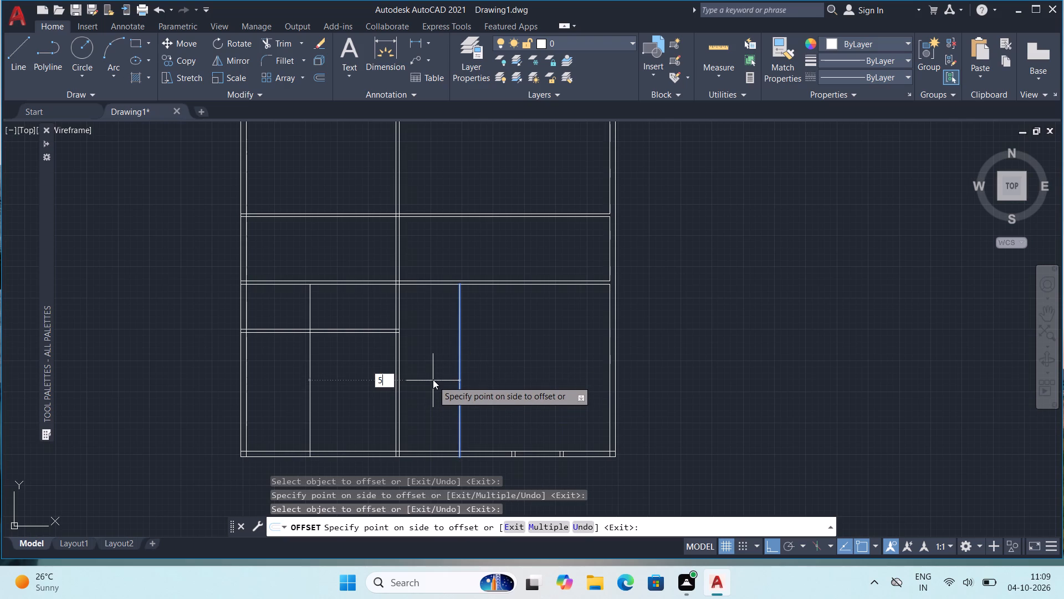
{"action": "key", "text": "shift+quotedbl"}
{"action": "key", "text": "Return"}
{"action": "middle_click_drag", "start_coordinate": [487, 378], "coordinate": [495, 409]}
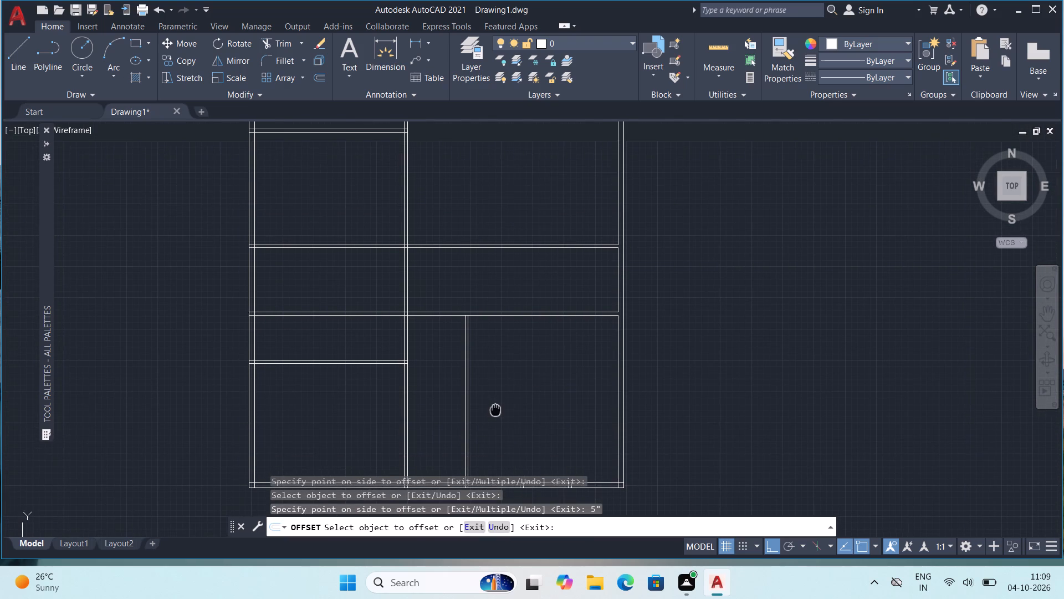
{"action": "middle_click_drag", "start_coordinate": [495, 409], "coordinate": [495, 408]}
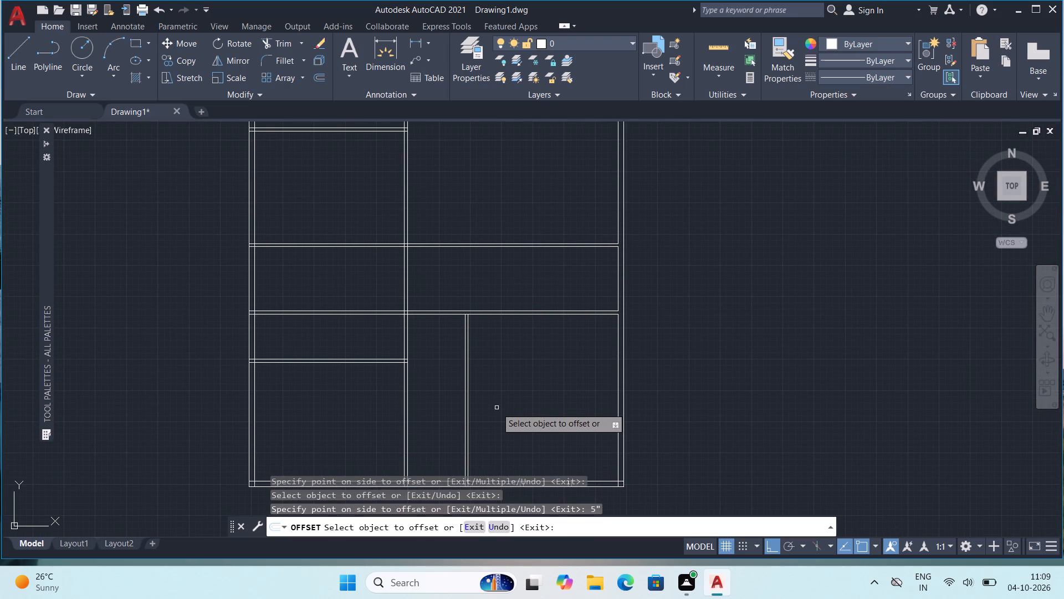
{"action": "key", "text": "Escape"}
{"action": "key", "text": "Escape"}
{"action": "key", "text": "Escape"}
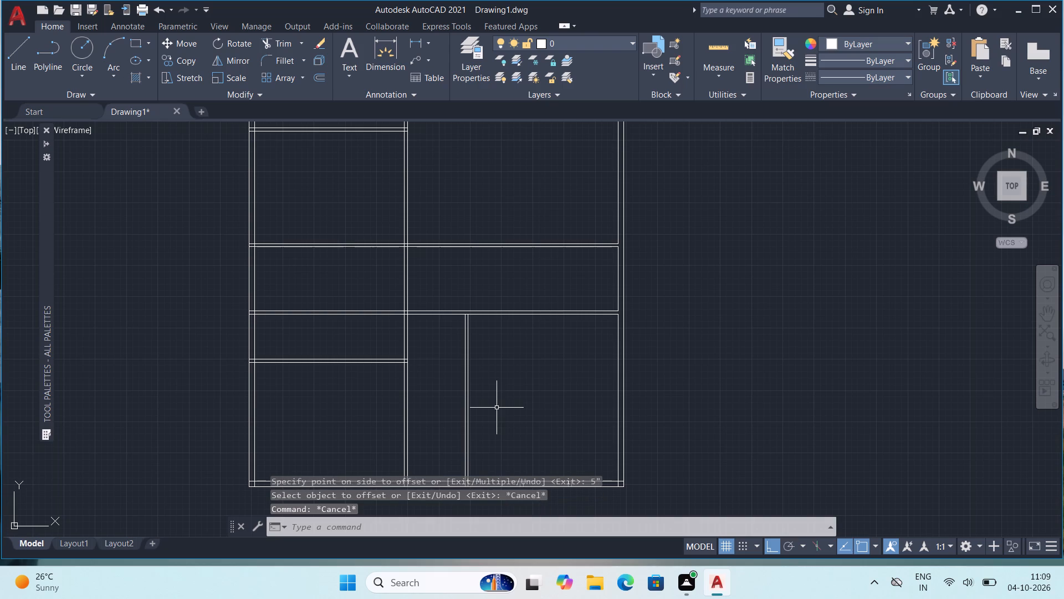
Extend the new bottom-row partition's left line up to the upper line of the horizontal partition above it.
{"action": "key", "text": "e"}
{"action": "key", "text": "x"}
{"action": "key", "text": "Return"}
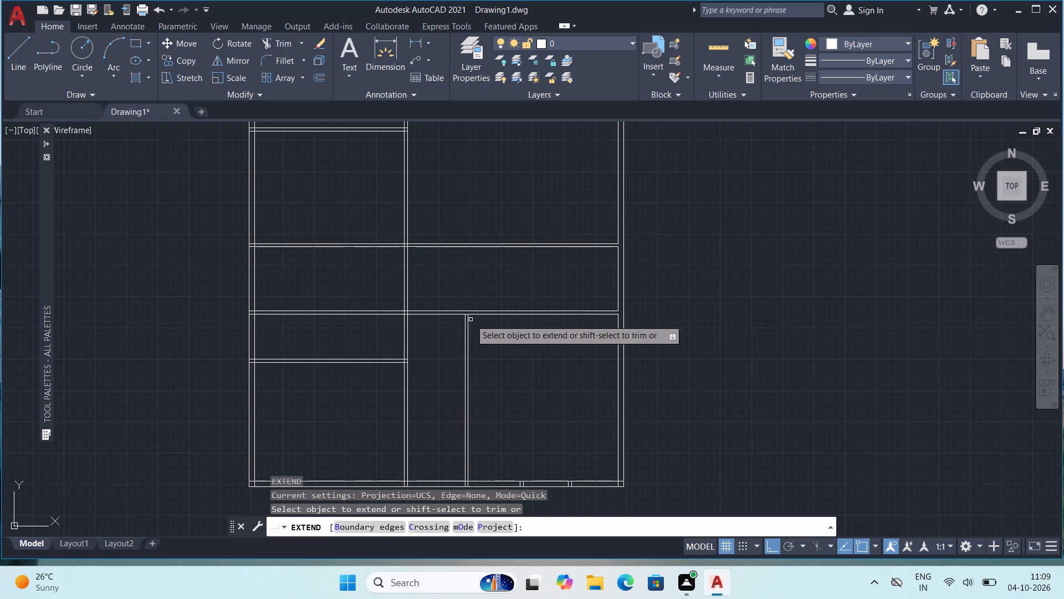
{"action": "left_click", "coordinate": [464, 329]}
{"action": "scroll", "coordinate": [478, 373], "scroll_direction": "up", "scroll_amount": 1}
{"action": "key", "text": "Escape"}
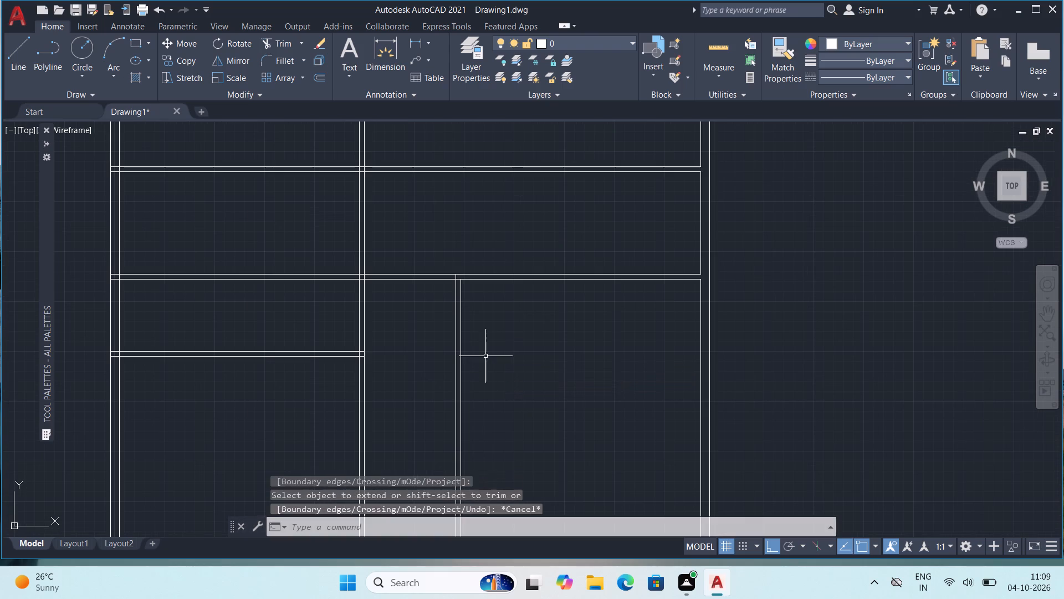
{"action": "key", "text": "Escape"}
{"action": "key", "text": "Escape"}
{"action": "key", "text": "Escape"}
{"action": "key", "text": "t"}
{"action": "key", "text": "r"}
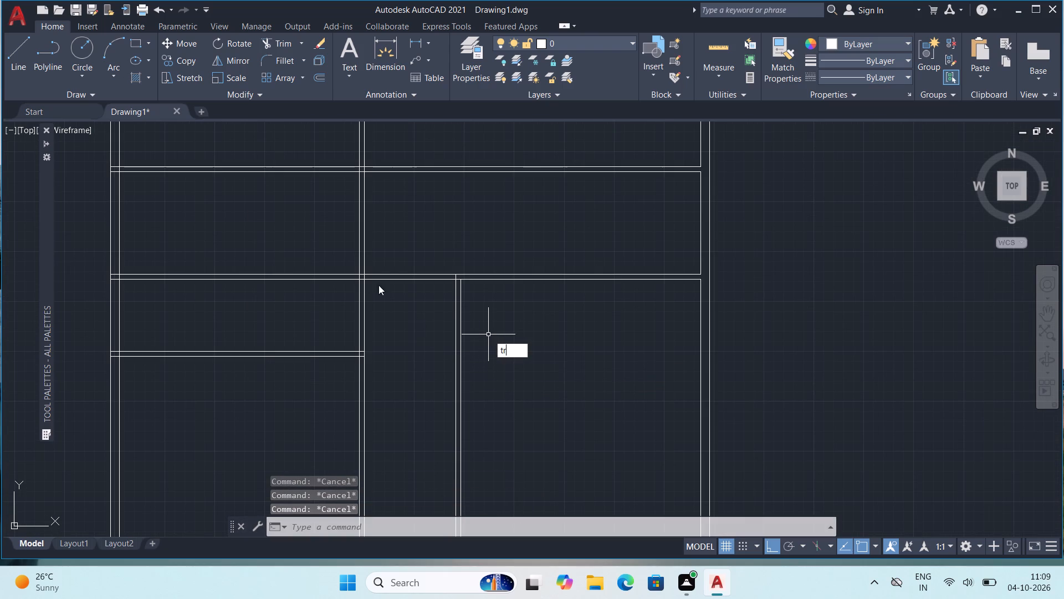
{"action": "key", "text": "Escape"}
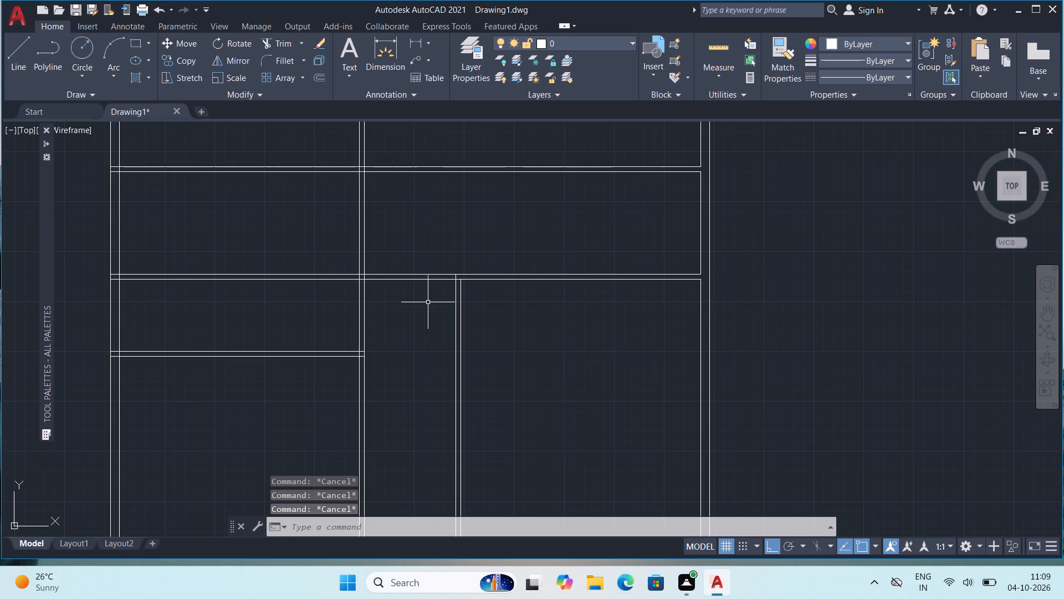
Trim both lines of the lowest full-width horizontal partition between the first vertical partition and the new bottom-row partition.
{"action": "key", "text": "t"}
{"action": "key", "text": "r"}
{"action": "key", "text": "Return"}
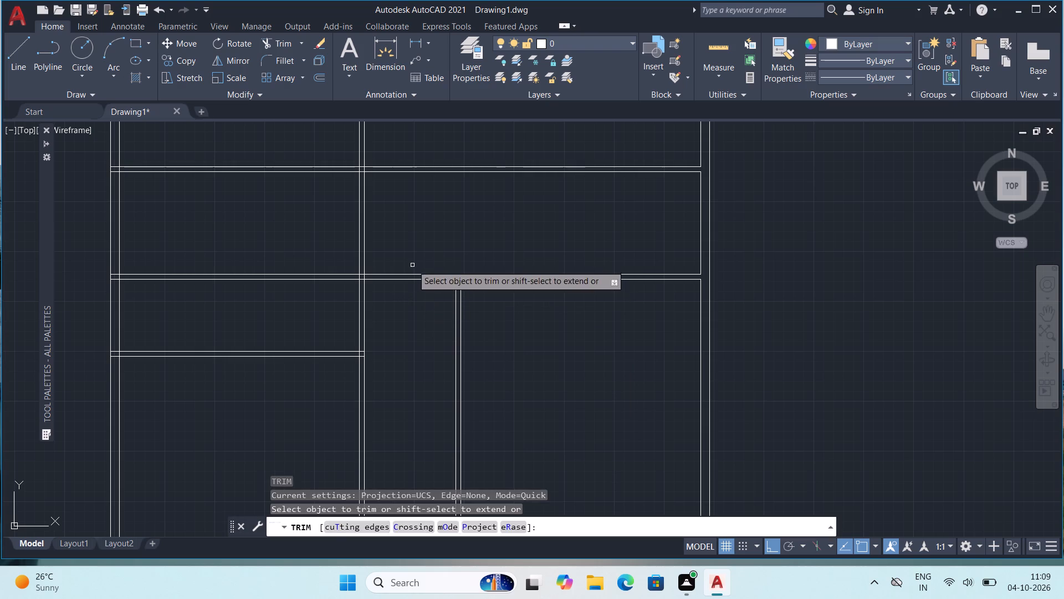
{"action": "left_click_drag", "start_coordinate": [415, 260], "coordinate": [415, 312]}
{"action": "key", "text": "Escape"}
{"action": "key", "text": "Escape"}
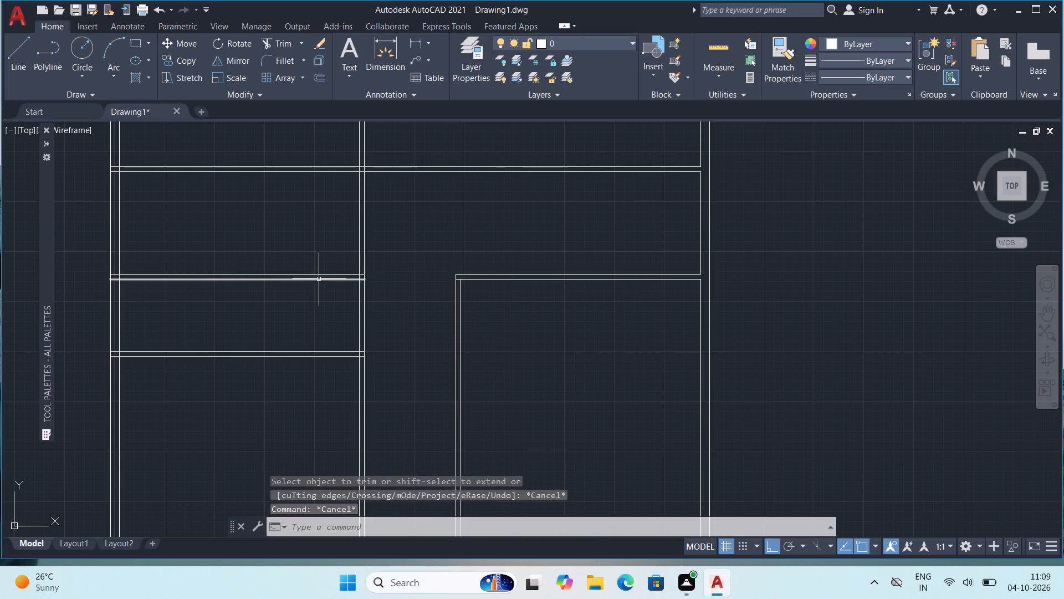
Delete that horizontal partition's two remaining lines between the left outer wall and the first vertical partition.
{"action": "left_click", "coordinate": [319, 280]}
{"action": "key", "text": "Delete"}
{"action": "left_click", "coordinate": [319, 275]}
{"action": "key", "text": "Delete"}
Trim the next horizontal partition above the lower-right room between the first vertical partition and the right outer wall.
{"action": "scroll", "coordinate": [327, 275], "scroll_direction": "down", "scroll_amount": 2}
{"action": "middle_click_drag", "start_coordinate": [368, 291], "coordinate": [382, 286]}
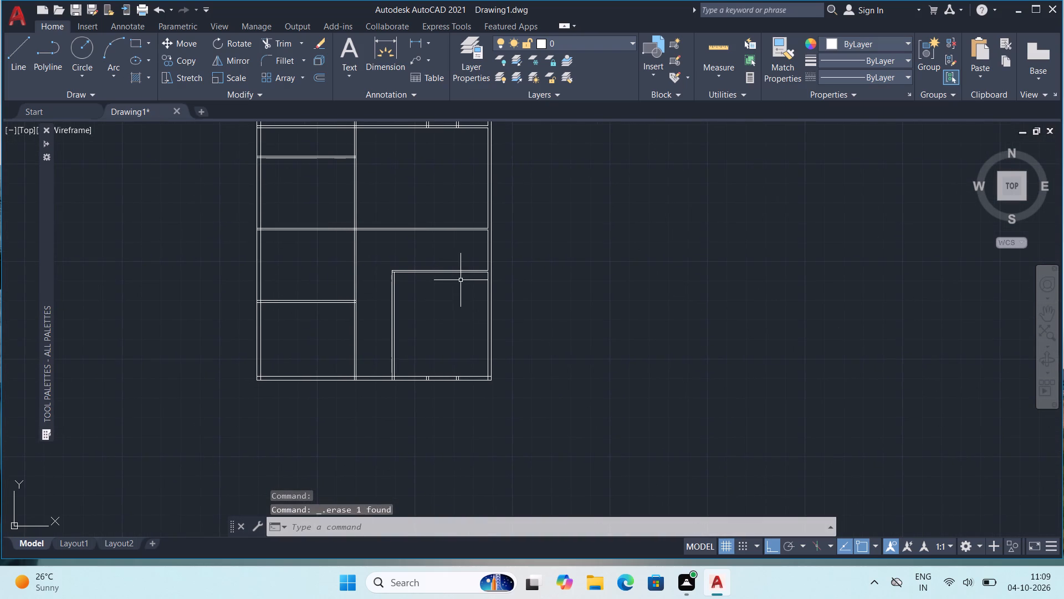
{"action": "scroll", "coordinate": [449, 262], "scroll_direction": "up", "scroll_amount": 1}
{"action": "middle_click_drag", "start_coordinate": [440, 251], "coordinate": [468, 356]}
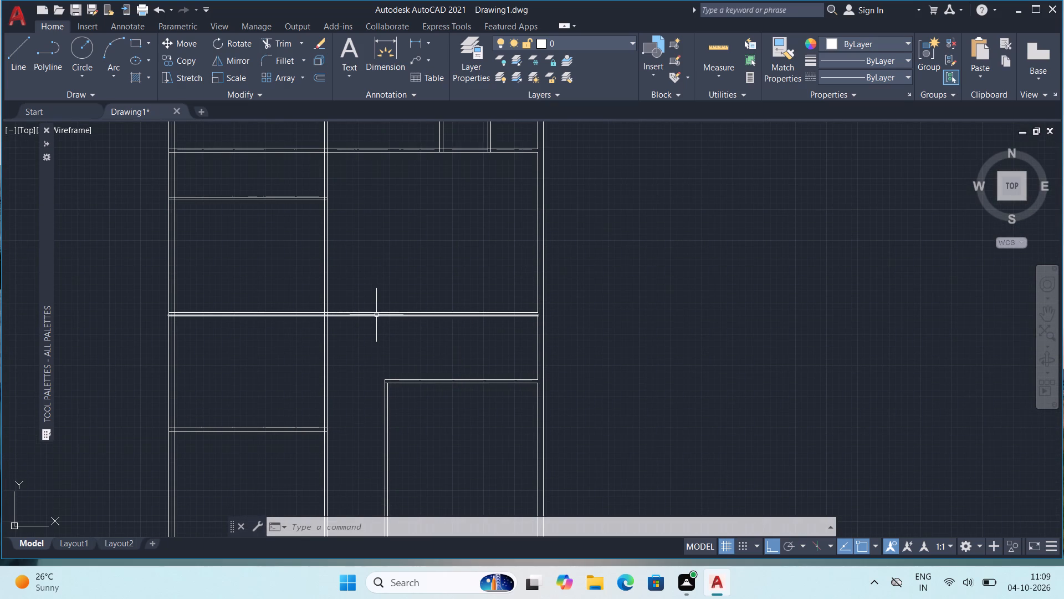
{"action": "key", "text": "t"}
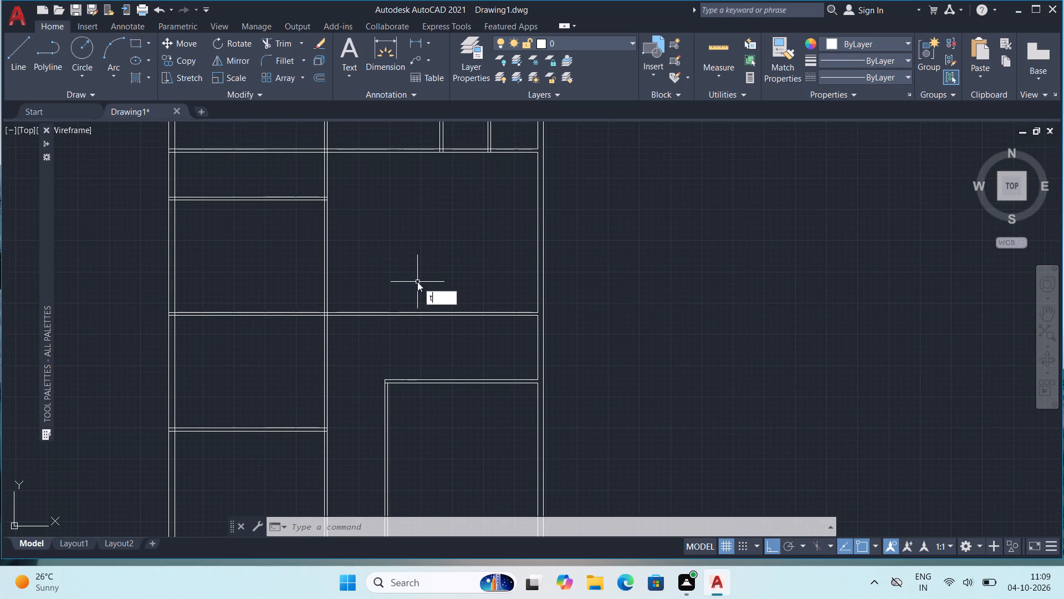
{"action": "key", "text": "r"}
{"action": "key", "text": "Return"}
{"action": "left_click_drag", "start_coordinate": [412, 275], "coordinate": [430, 341]}
{"action": "scroll", "coordinate": [439, 323], "scroll_direction": "up", "scroll_amount": 1}
{"action": "middle_click_drag", "start_coordinate": [439, 319], "coordinate": [441, 313]}
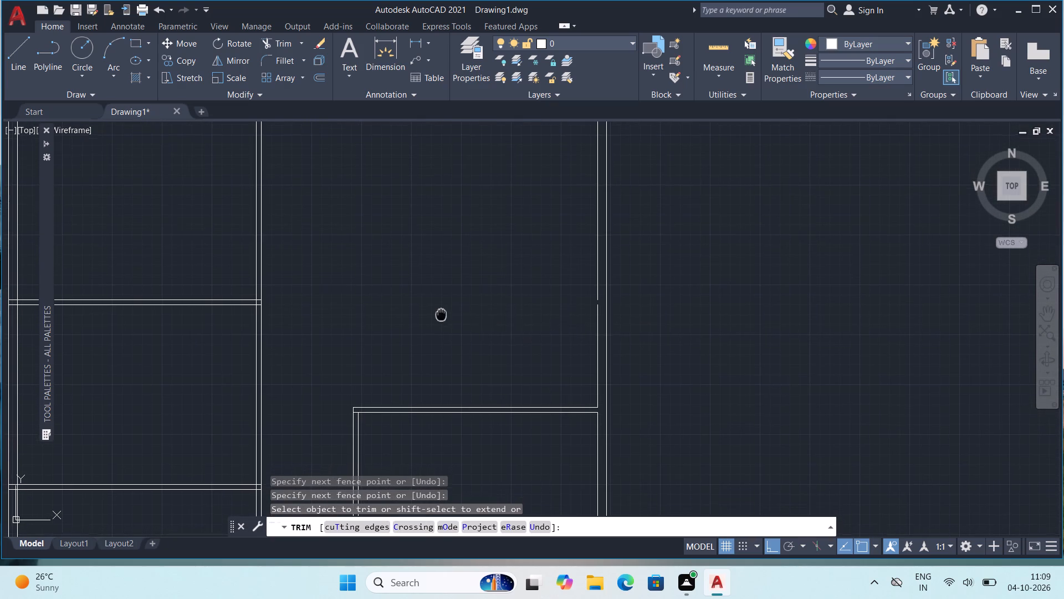
{"action": "middle_click_drag", "start_coordinate": [441, 313], "coordinate": [441, 313]}
{"action": "key", "text": "Escape"}
{"action": "key", "text": "Escape"}
{"action": "key", "text": "Escape"}
{"action": "key", "text": "Escape"}
Extend the right outer wall's inner line to close the gap where that horizontal partition was trimmed away.
{"action": "key", "text": "e"}
{"action": "key", "text": "x"}
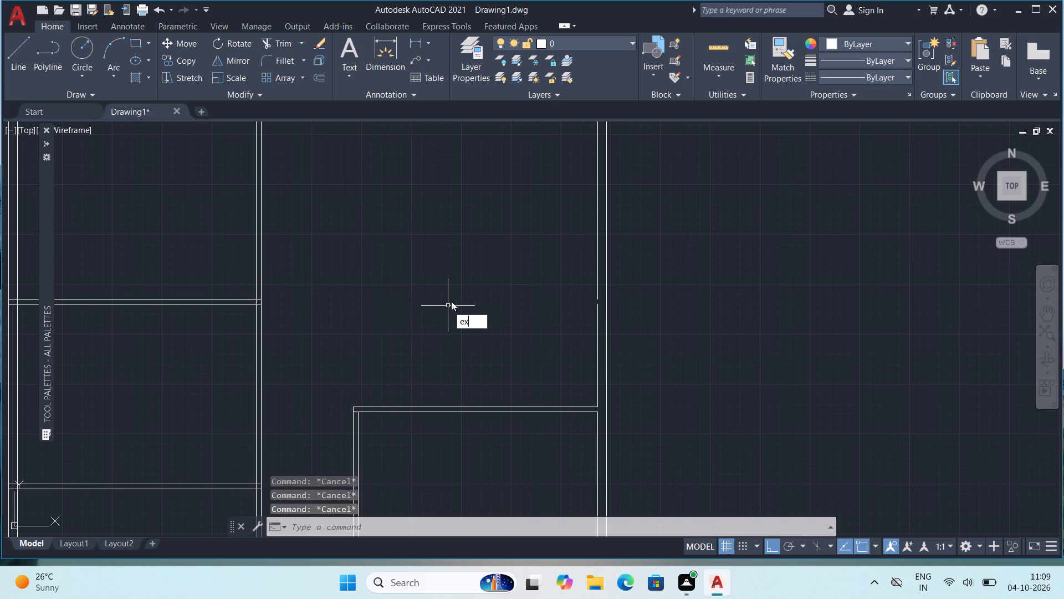
{"action": "key", "text": "Return"}
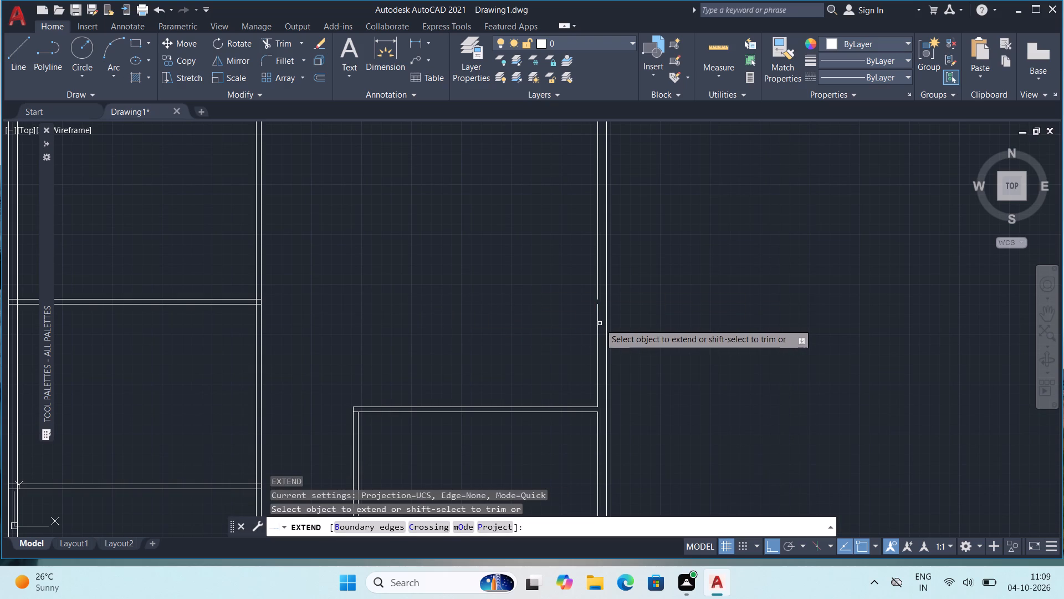
{"action": "left_click", "coordinate": [599, 324]}
{"action": "left_click", "coordinate": [597, 312]}
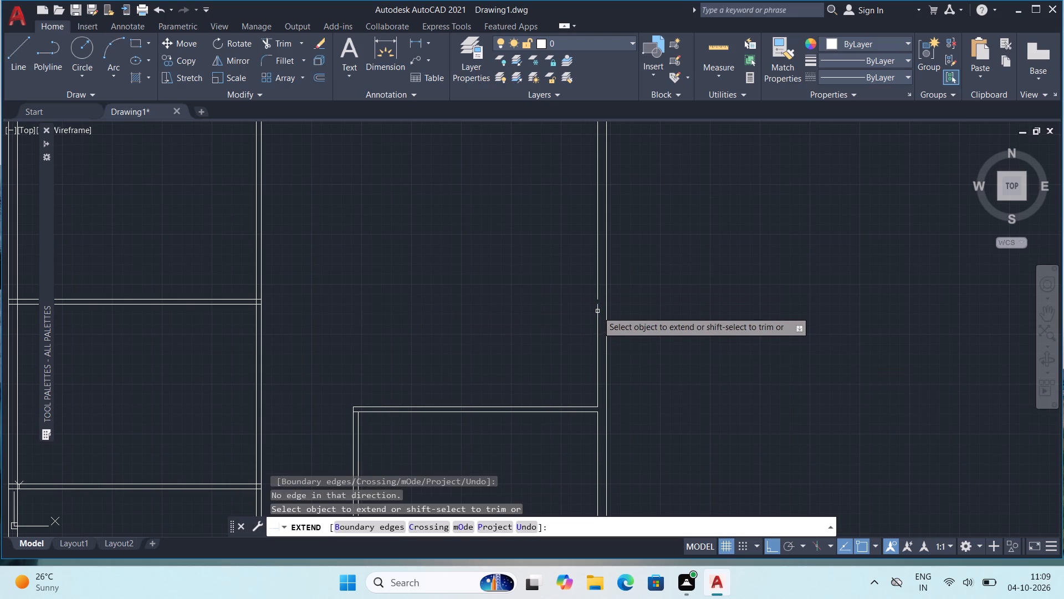
{"action": "left_click", "coordinate": [598, 310]}
{"action": "left_click", "coordinate": [597, 294]}
{"action": "scroll", "coordinate": [597, 298], "scroll_direction": "down", "scroll_amount": 1}
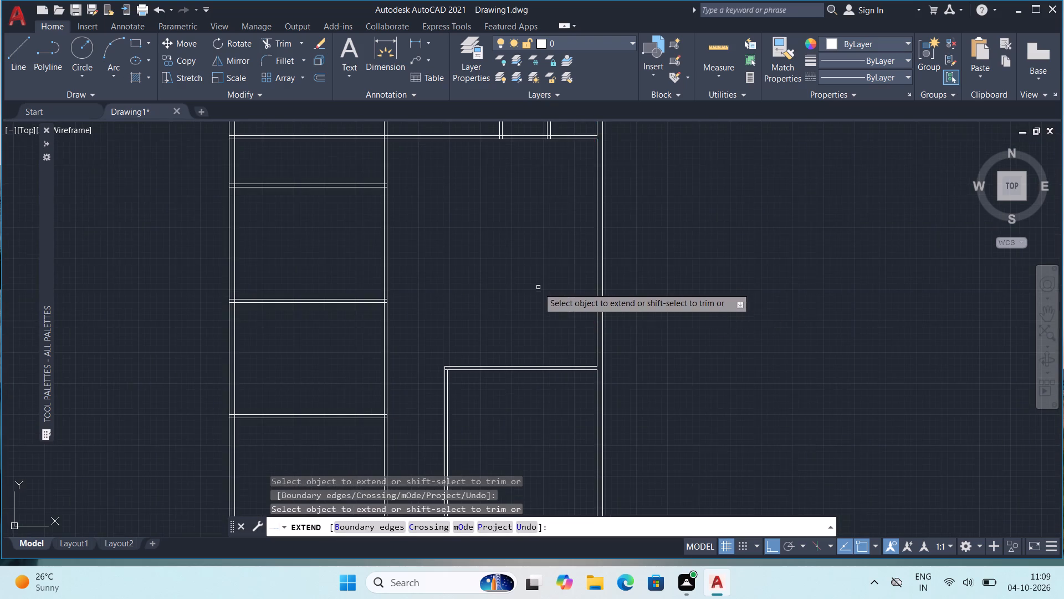
{"action": "middle_click_drag", "start_coordinate": [538, 285], "coordinate": [551, 311]}
{"action": "key", "text": "Escape"}
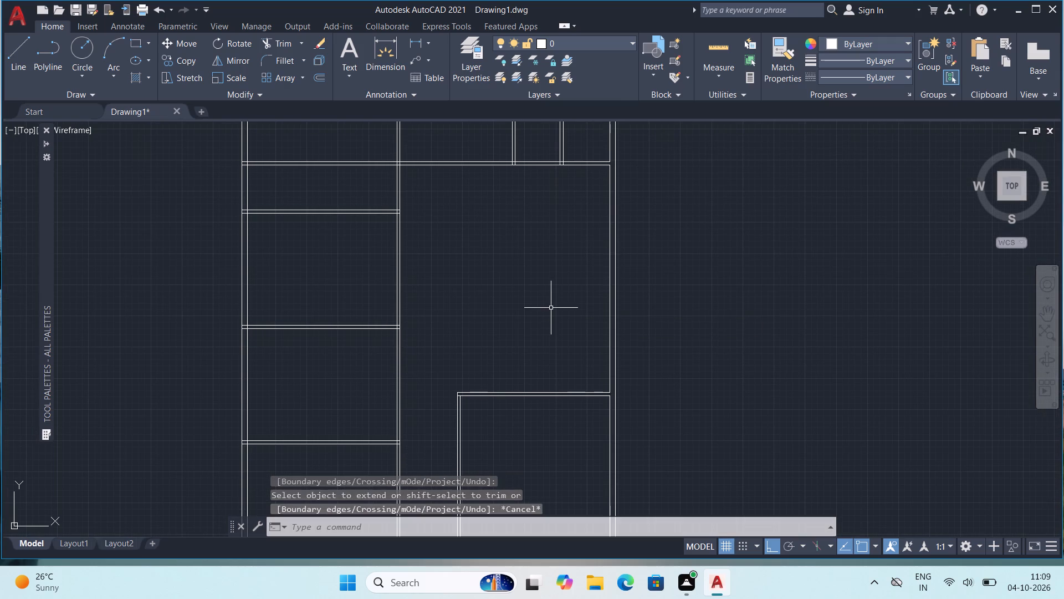
{"action": "key", "text": "Escape"}
Review the overall plan and the open area between the top rooms and the lower-right room.
{"action": "middle_click_drag", "start_coordinate": [546, 309], "coordinate": [526, 220]}
{"action": "scroll", "coordinate": [528, 250], "scroll_direction": "down", "scroll_amount": 1}
{"action": "middle_click_drag", "start_coordinate": [533, 273], "coordinate": [549, 328]}
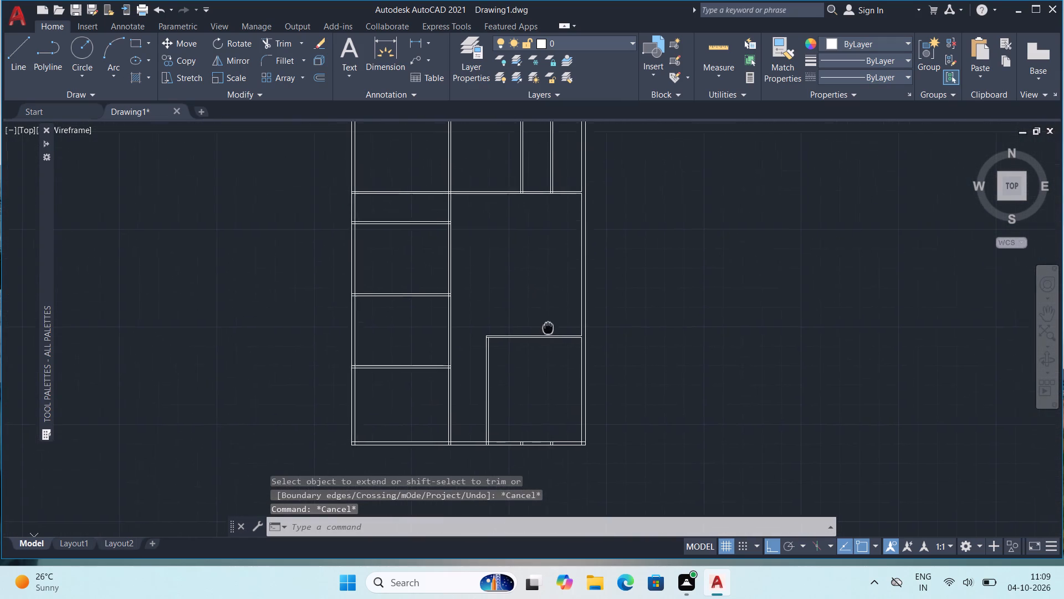
{"action": "middle_click_drag", "start_coordinate": [549, 328], "coordinate": [561, 338]}
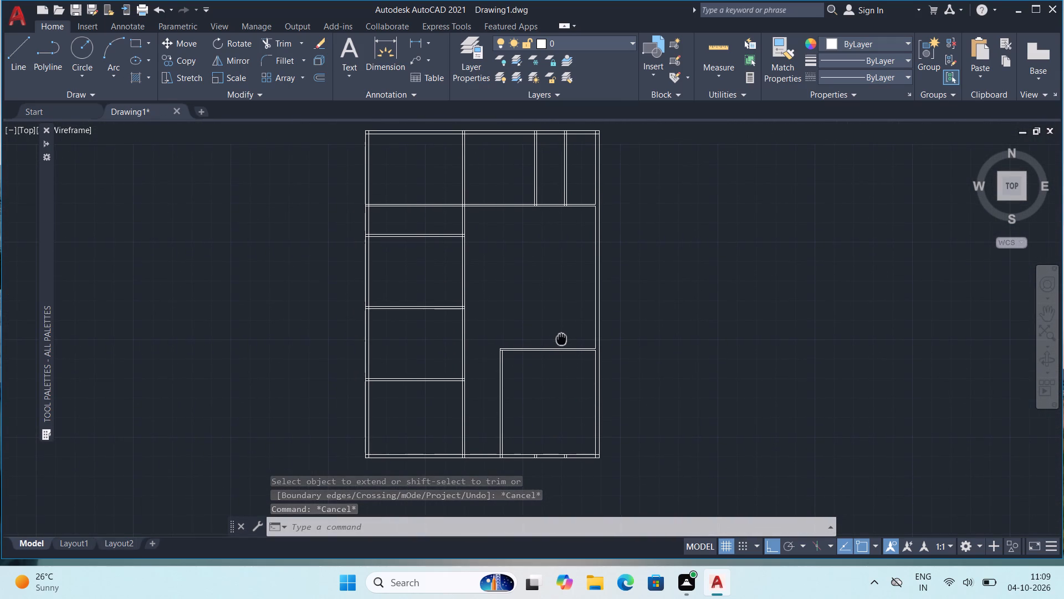
{"action": "middle_click_drag", "start_coordinate": [561, 338], "coordinate": [563, 342]}
{"action": "scroll", "coordinate": [560, 358], "scroll_direction": "up", "scroll_amount": 1}
{"action": "scroll", "coordinate": [557, 409], "scroll_direction": "up", "scroll_amount": 1}
{"action": "middle_click_drag", "start_coordinate": [549, 394], "coordinate": [552, 399]}
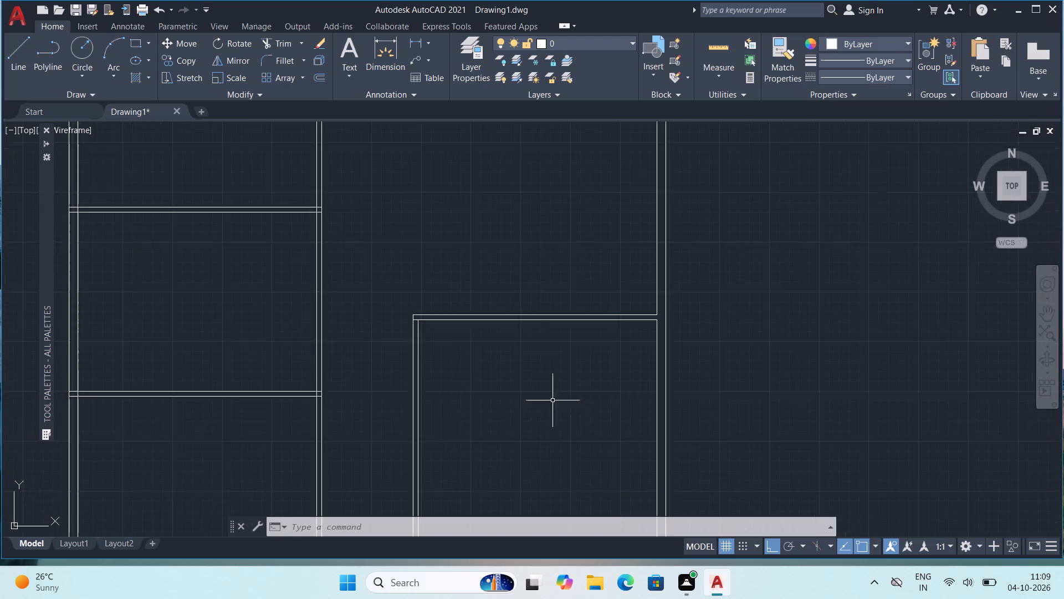
{"action": "middle_click_drag", "start_coordinate": [552, 399], "coordinate": [534, 346]}
{"action": "scroll", "coordinate": [534, 346], "scroll_direction": "down", "scroll_amount": 1}
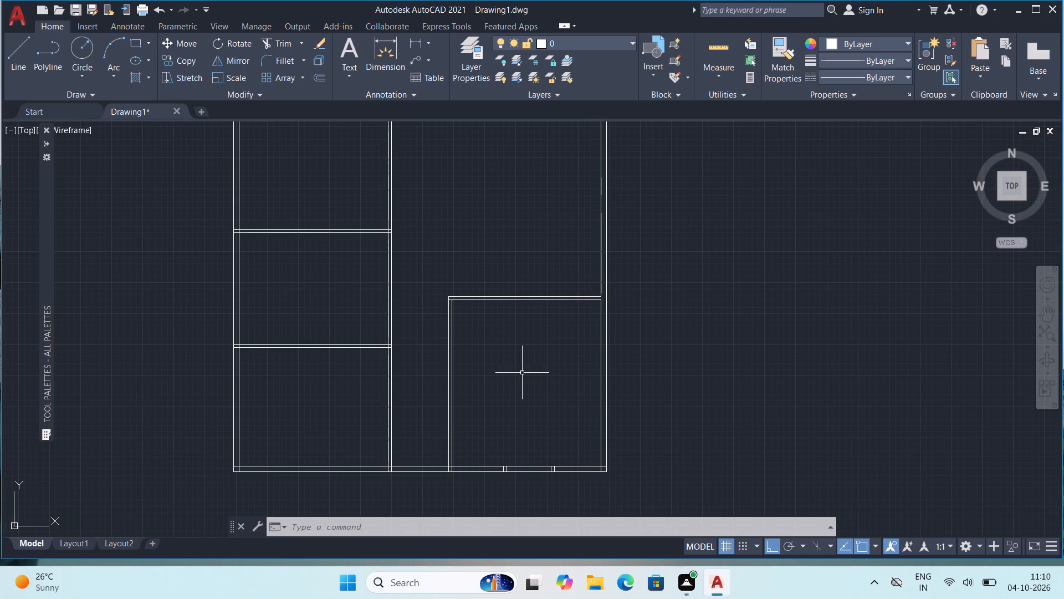
{"action": "scroll", "coordinate": [519, 369], "scroll_direction": "down", "scroll_amount": 1}
{"action": "middle_click_drag", "start_coordinate": [526, 304], "coordinate": [540, 406]}
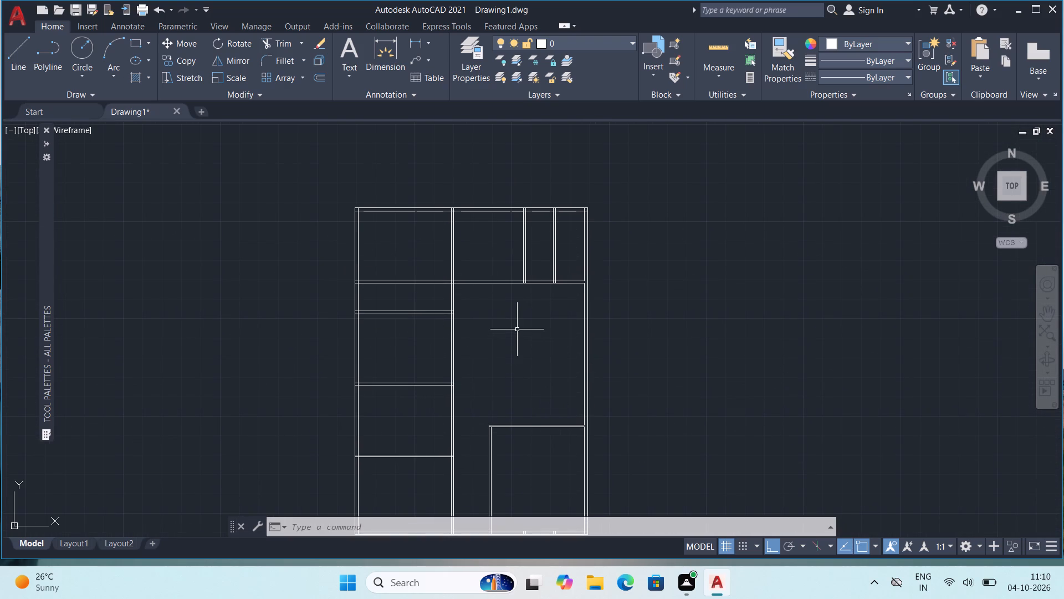
{"action": "scroll", "coordinate": [520, 323], "scroll_direction": "up", "scroll_amount": 1}
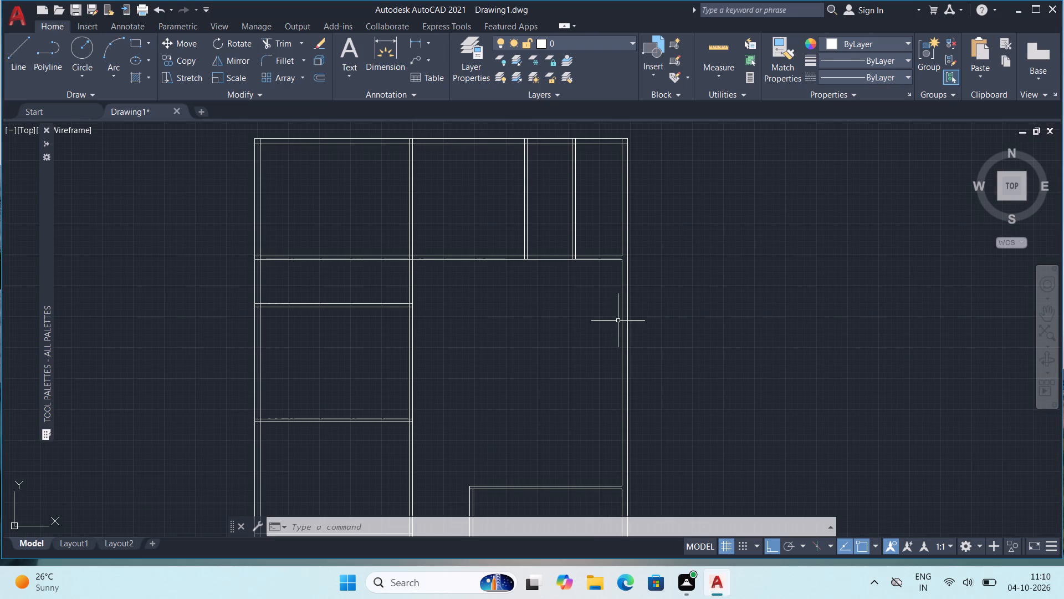
{"action": "middle_click_drag", "start_coordinate": [573, 455], "coordinate": [565, 422]}
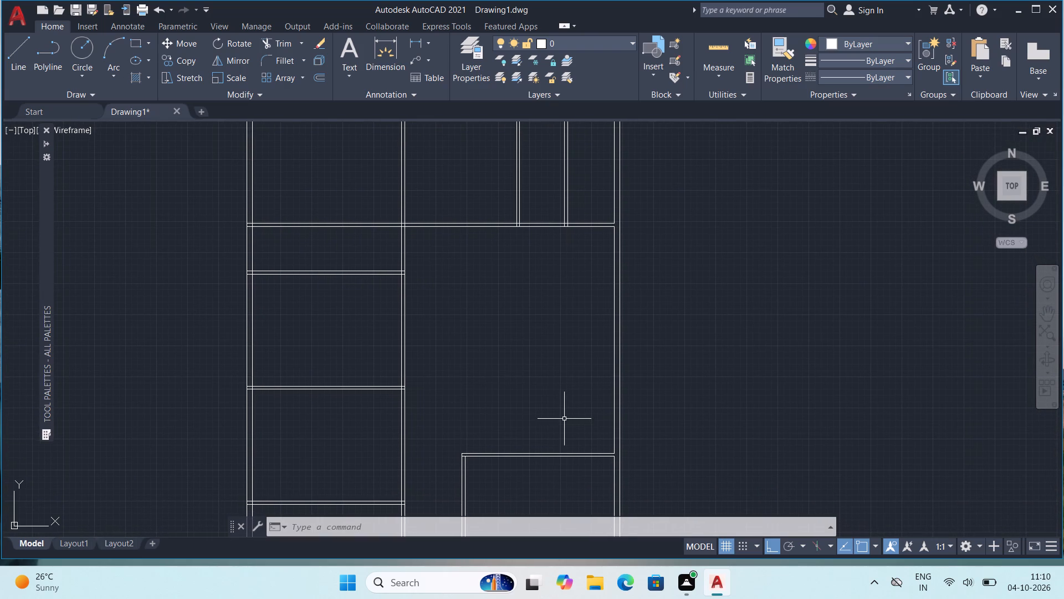
Offset the upper line of the lower-right room's top partition 10' upward into the open area.
{"action": "key", "text": "o"}
{"action": "key", "text": "Return"}
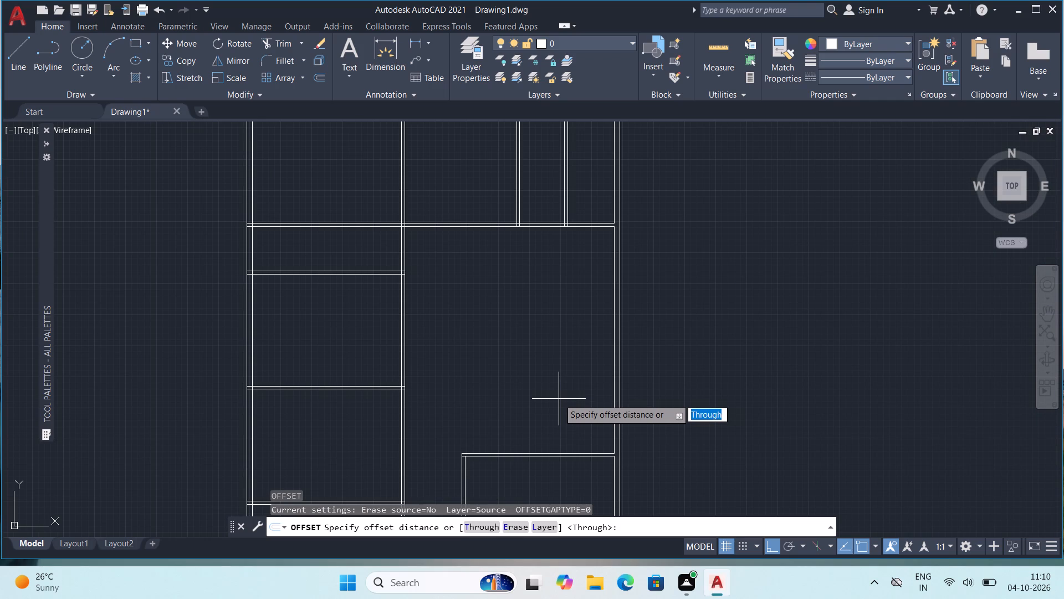
{"action": "key", "text": "1"}
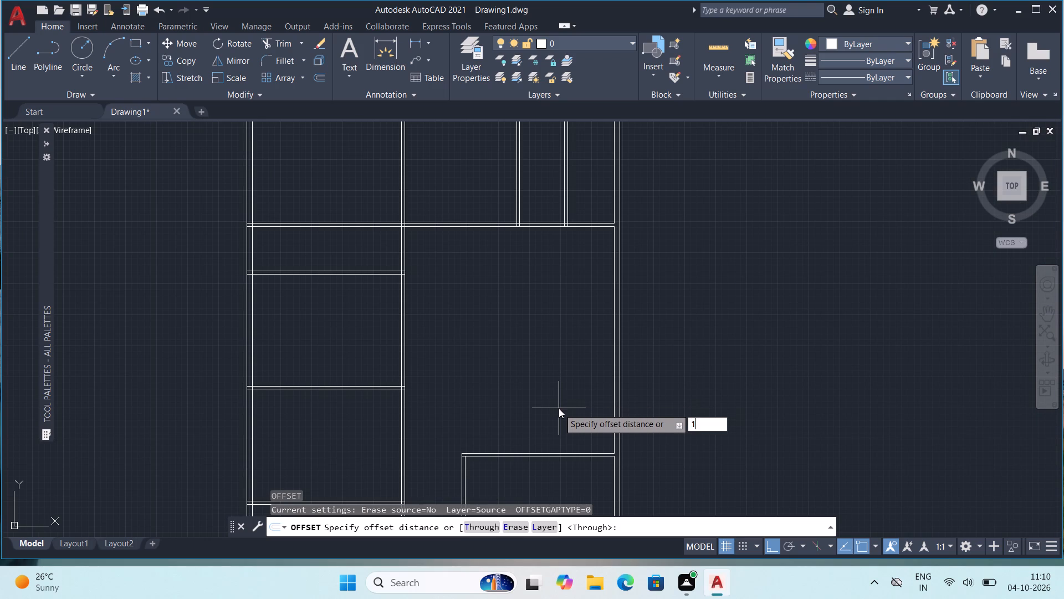
{"action": "key", "text": "0"}
{"action": "key", "text": "apostrophe"}
{"action": "key", "text": "Return"}
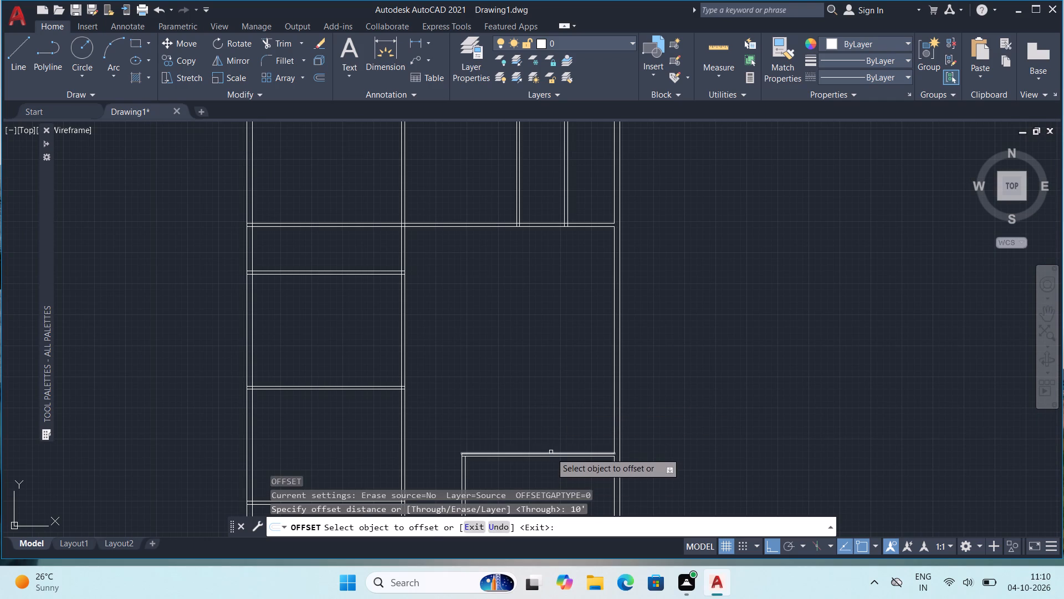
{"action": "left_click", "coordinate": [551, 453]}
{"action": "left_click", "coordinate": [553, 394]}
Offset the new horizontal line above the lower-right room 5" upward to form a partition.
{"action": "left_click", "coordinate": [557, 379]}
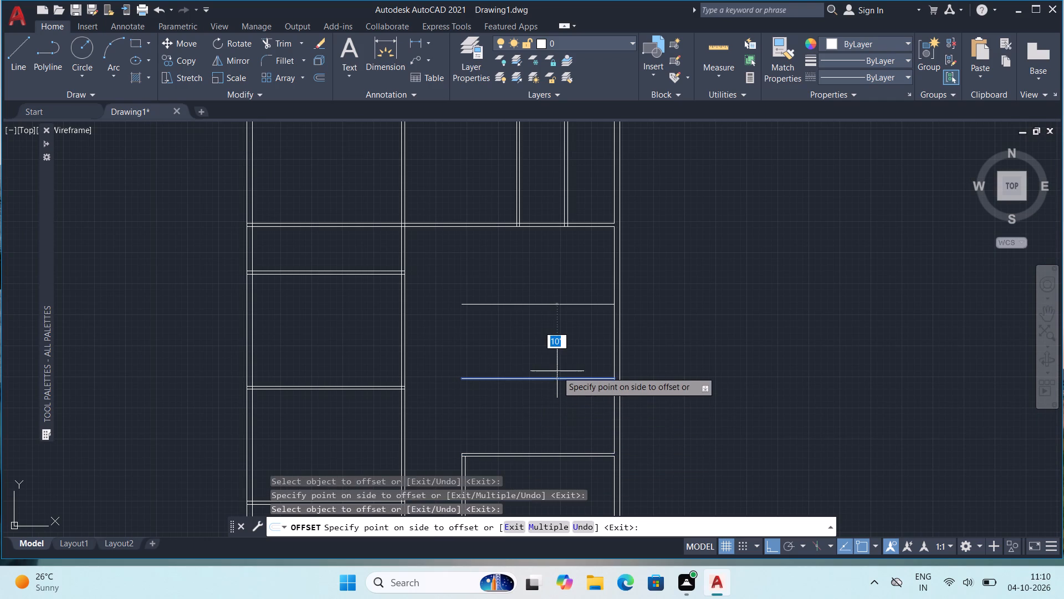
{"action": "key", "text": "5"}
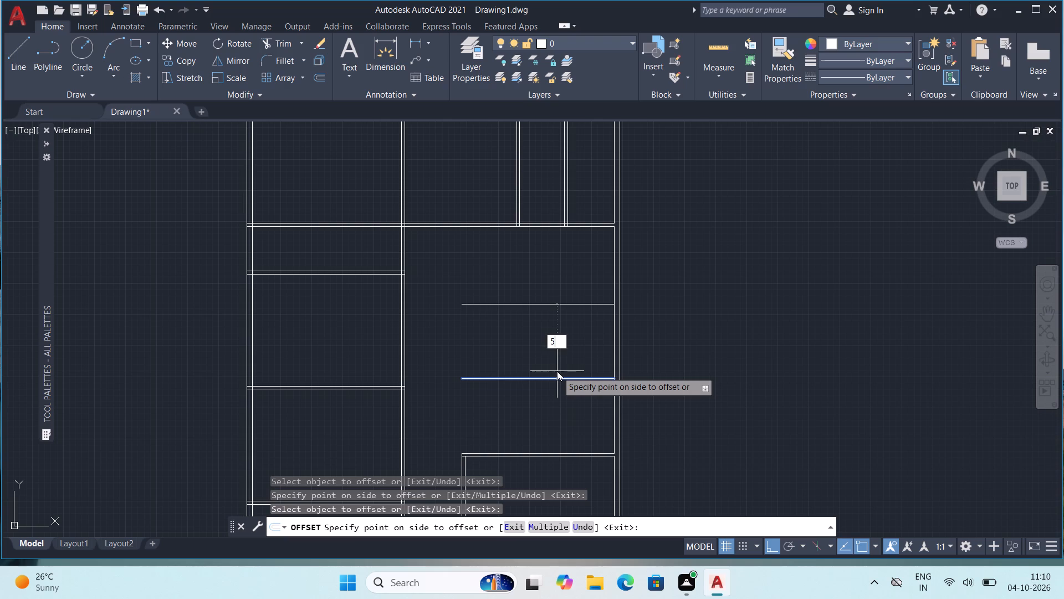
{"action": "key", "text": "shift+quotedbl"}
{"action": "key", "text": "Return"}
Offset that partition's upper line 10' upward, and offset the resulting line 5" upward to form a second partition.
{"action": "left_click", "coordinate": [556, 375]}
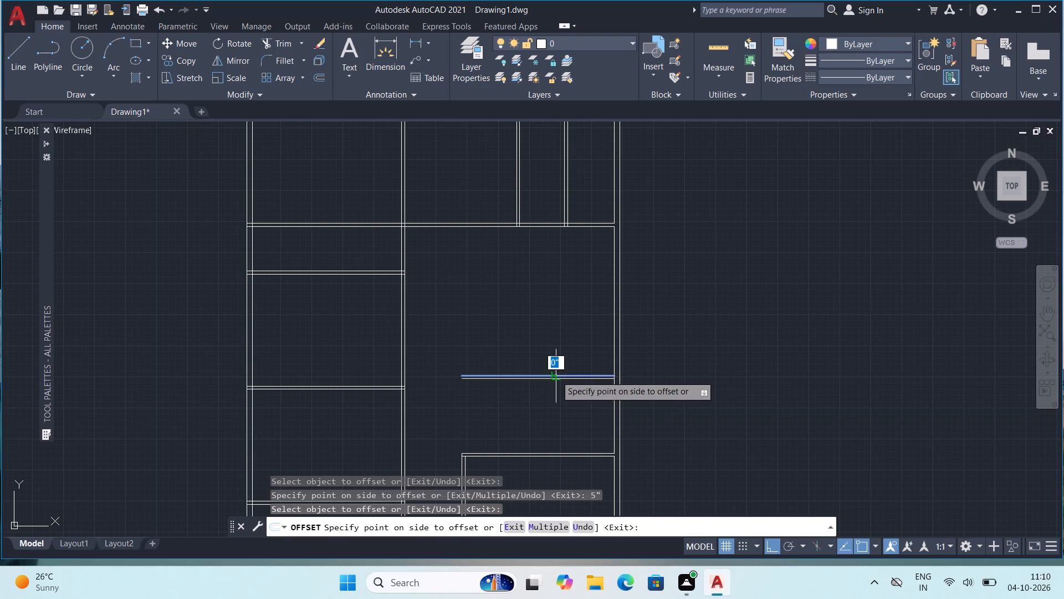
{"action": "left_click", "coordinate": [563, 318]}
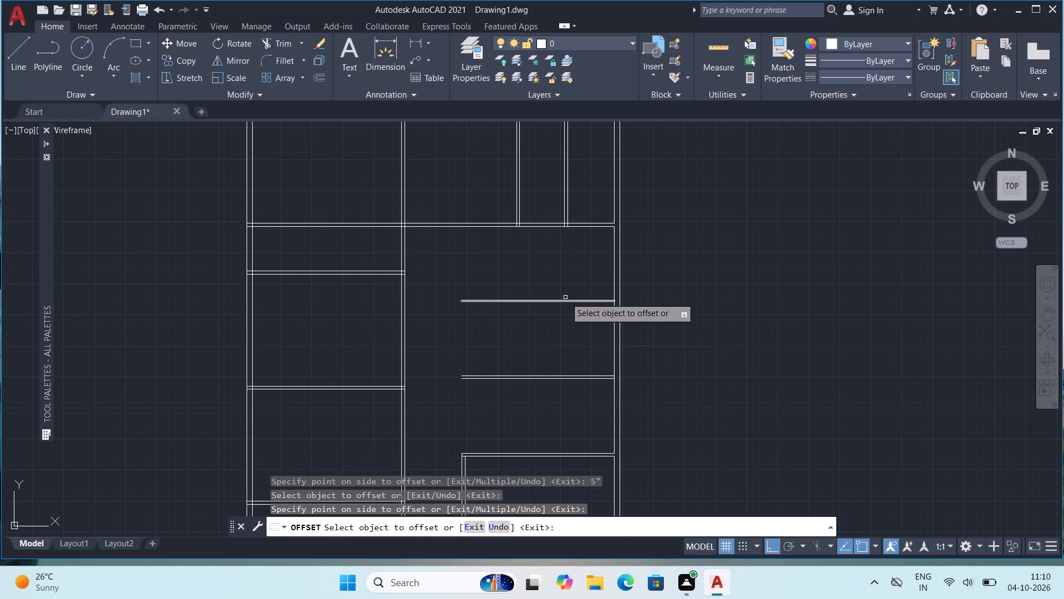
{"action": "left_click", "coordinate": [565, 302]}
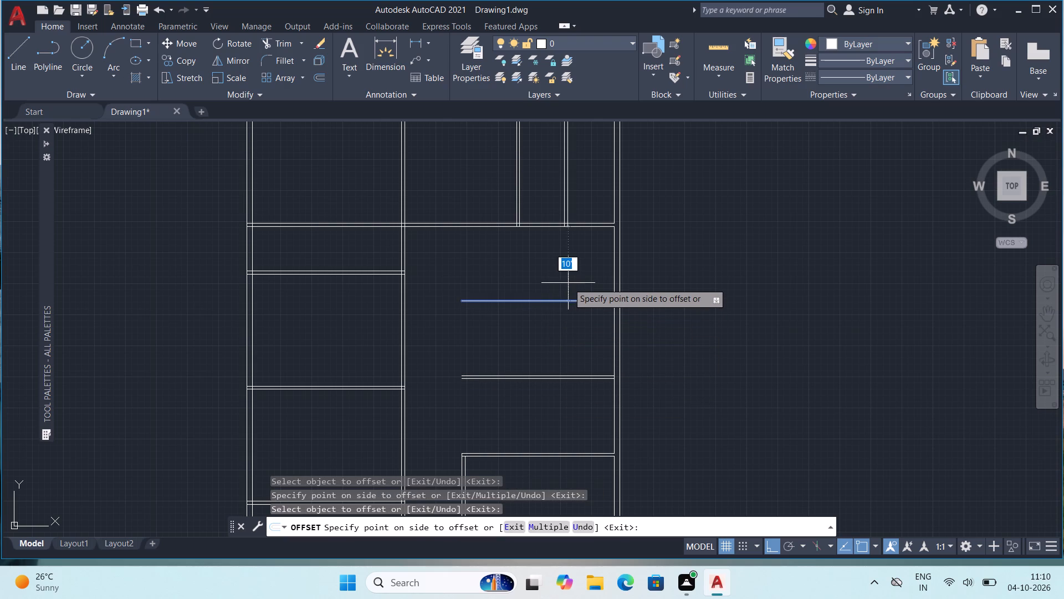
{"action": "key", "text": "5"}
{"action": "key", "text": "shift+quotedbl"}
{"action": "key", "text": "Return"}
{"action": "scroll", "coordinate": [551, 311], "scroll_direction": "down", "scroll_amount": 1}
{"action": "middle_click_drag", "start_coordinate": [552, 311], "coordinate": [553, 307]}
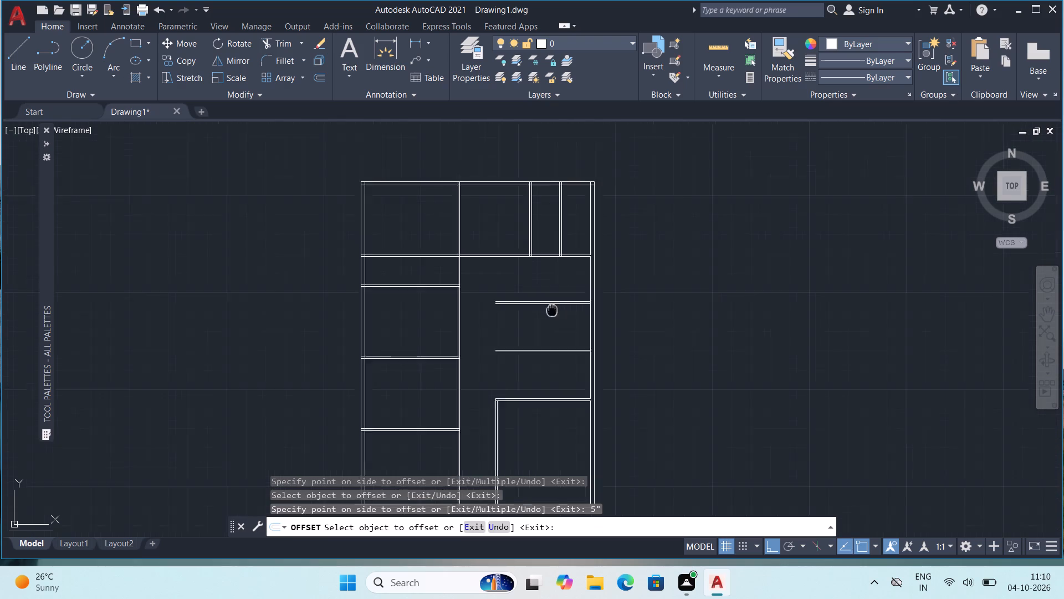
{"action": "middle_click_drag", "start_coordinate": [553, 307], "coordinate": [575, 275]}
{"action": "scroll", "coordinate": [543, 326], "scroll_direction": "up", "scroll_amount": 1}
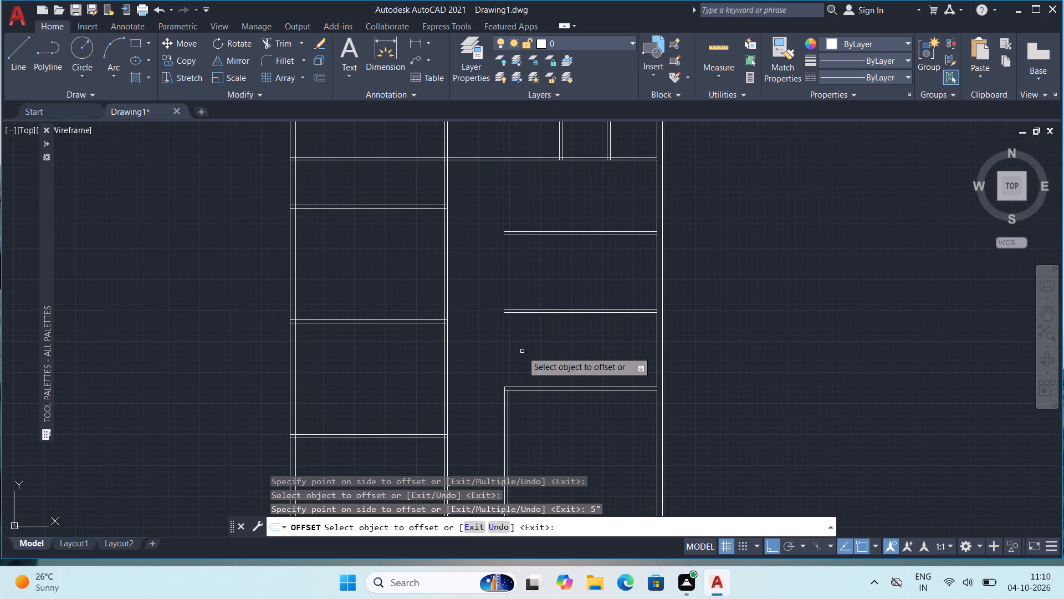
{"action": "key", "text": "Escape"}
Extend the outer line of the lower-right room's left wall up to the upper line of the lower new partition.
{"action": "scroll", "coordinate": [509, 328], "scroll_direction": "up", "scroll_amount": 1}
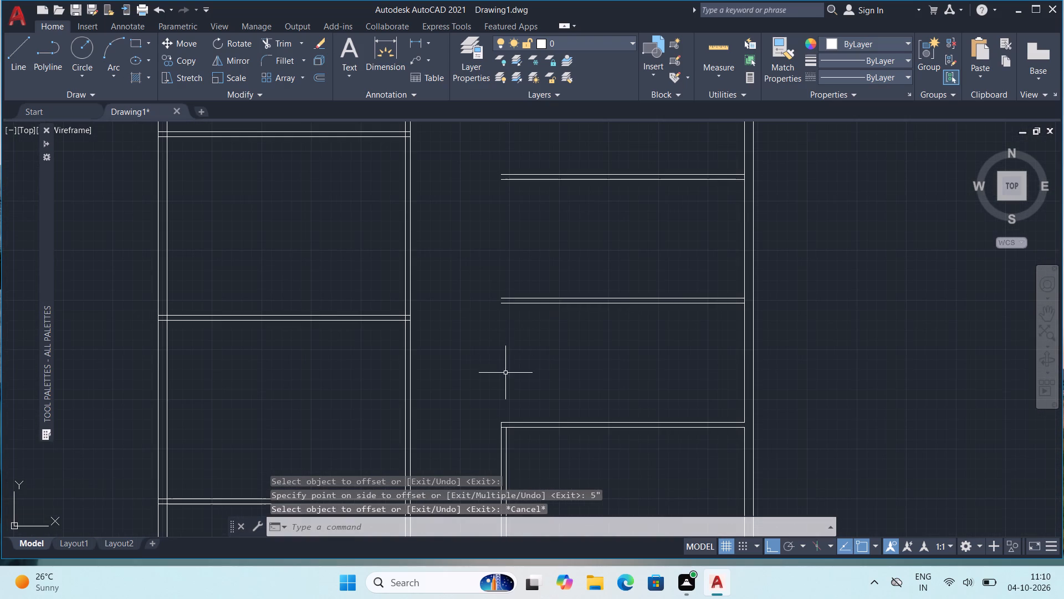
{"action": "key", "text": "e"}
{"action": "key", "text": "x"}
{"action": "key", "text": "Return"}
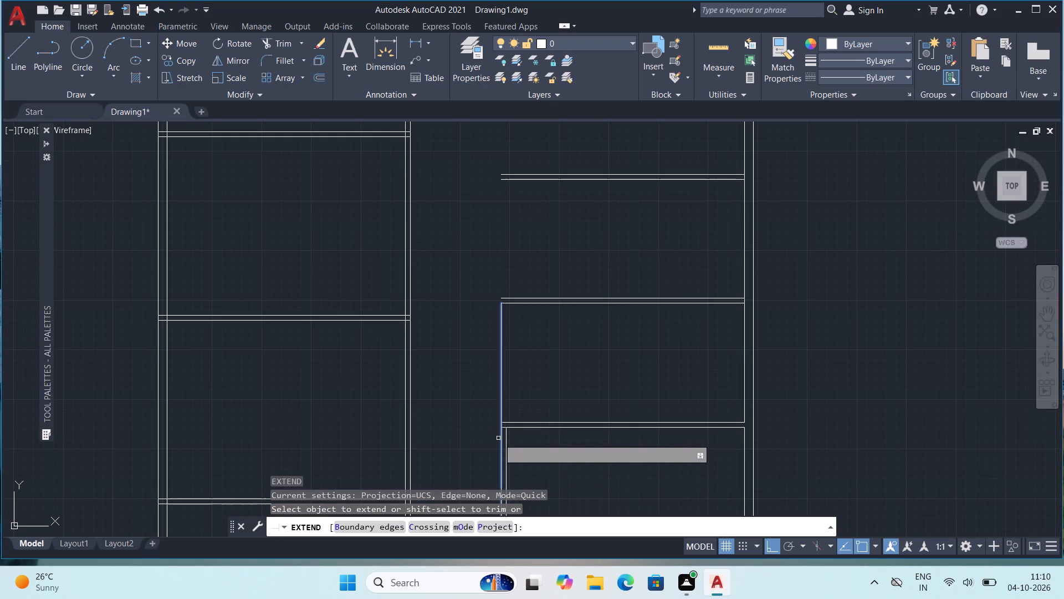
{"action": "left_click", "coordinate": [500, 442]}
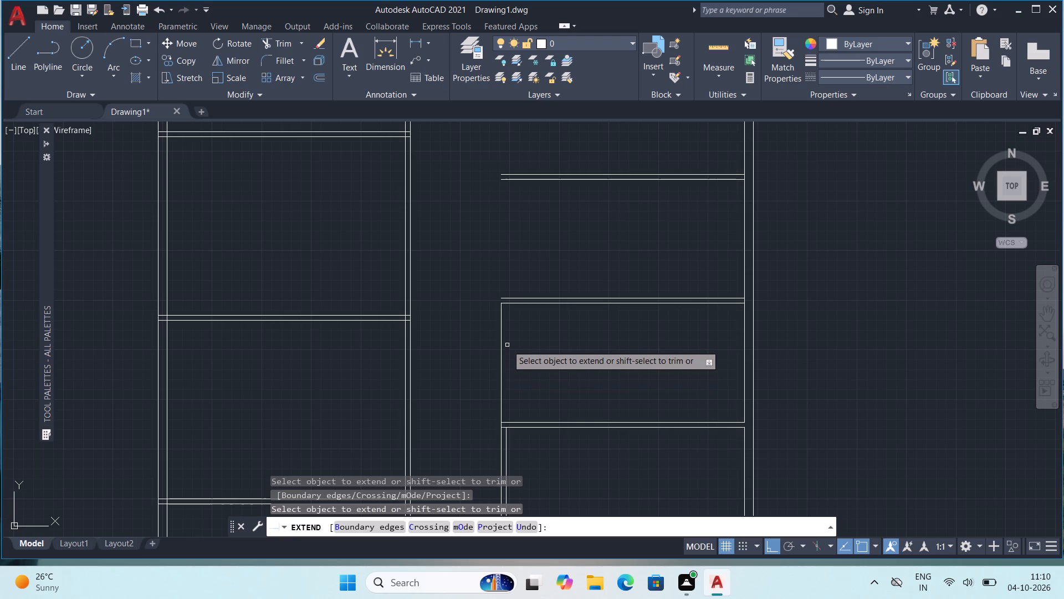
{"action": "left_click", "coordinate": [502, 326]}
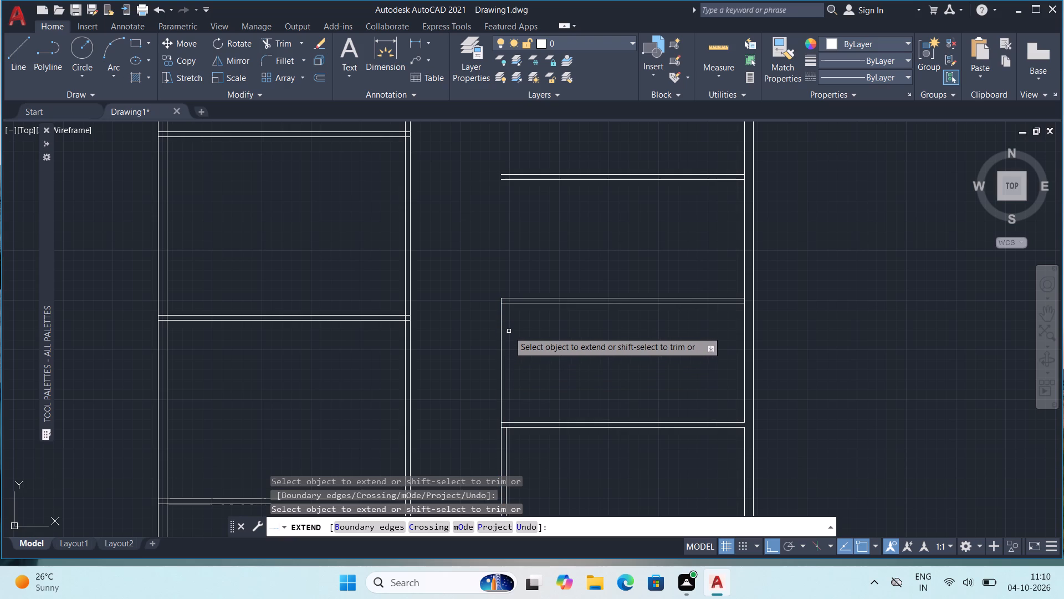
{"action": "key", "text": "Escape"}
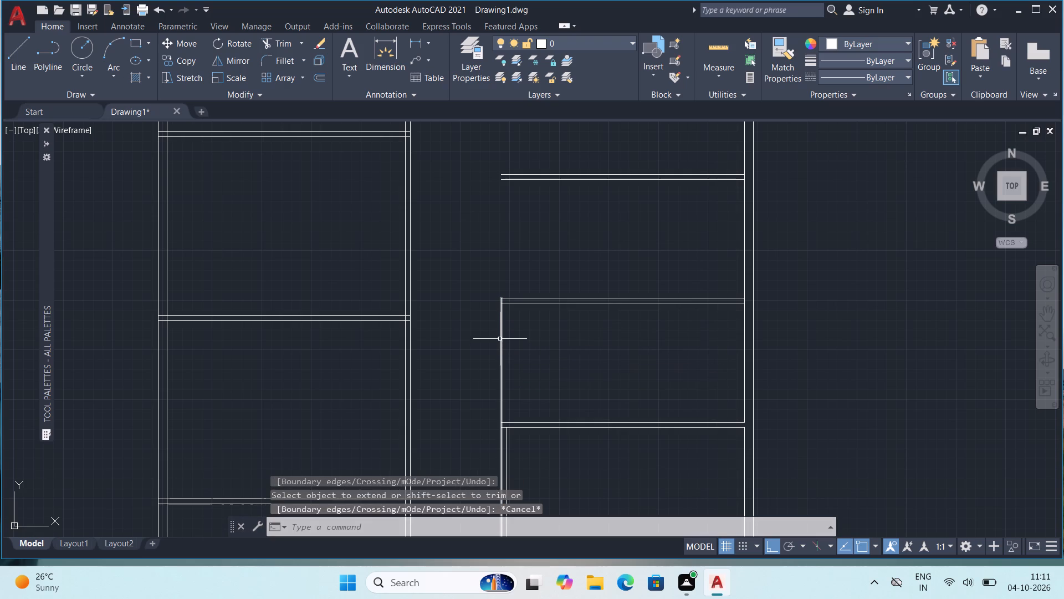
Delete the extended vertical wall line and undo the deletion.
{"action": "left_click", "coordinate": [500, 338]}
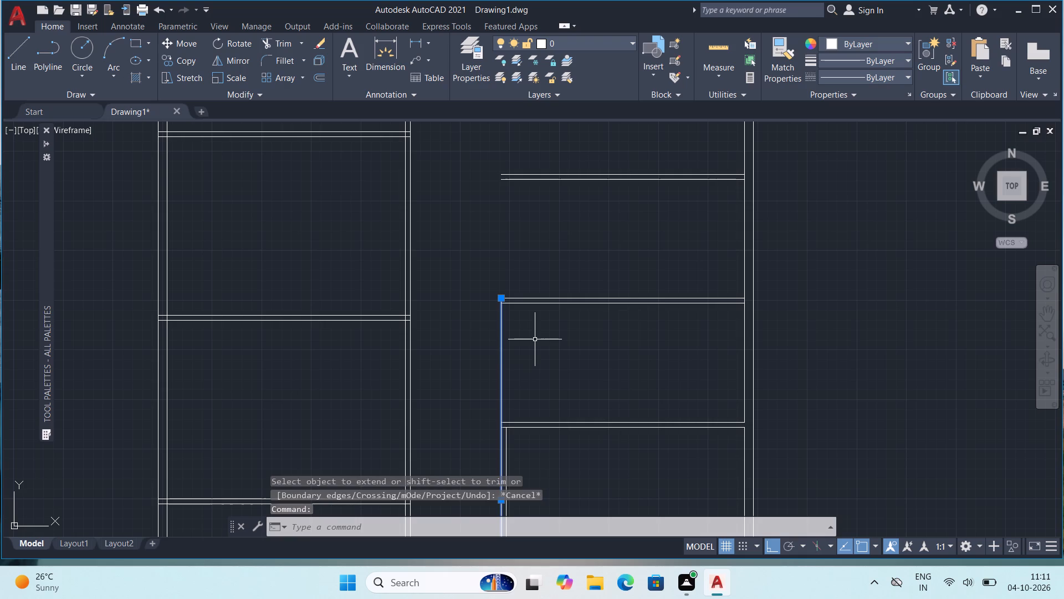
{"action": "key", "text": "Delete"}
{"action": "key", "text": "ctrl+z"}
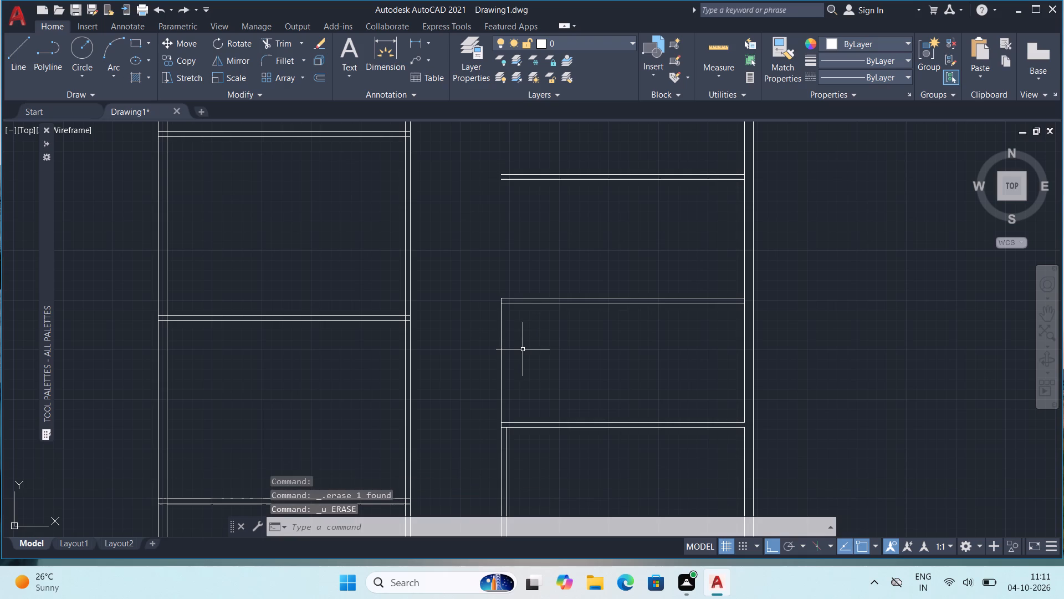
Trim the extended line between the lower-right room's top partition and the lower new partition, leaving only the partition's end cap.
{"action": "key", "text": "t"}
{"action": "key", "text": "r"}
{"action": "key", "text": "Return"}
{"action": "left_click_drag", "start_coordinate": [487, 351], "coordinate": [514, 348]}
Trim the leftover stub of the top partition's lower line at the lower-right room's upper-left corner.
{"action": "middle_click_drag", "start_coordinate": [533, 349], "coordinate": [452, 363]}
{"action": "scroll", "coordinate": [438, 428], "scroll_direction": "up", "scroll_amount": 2}
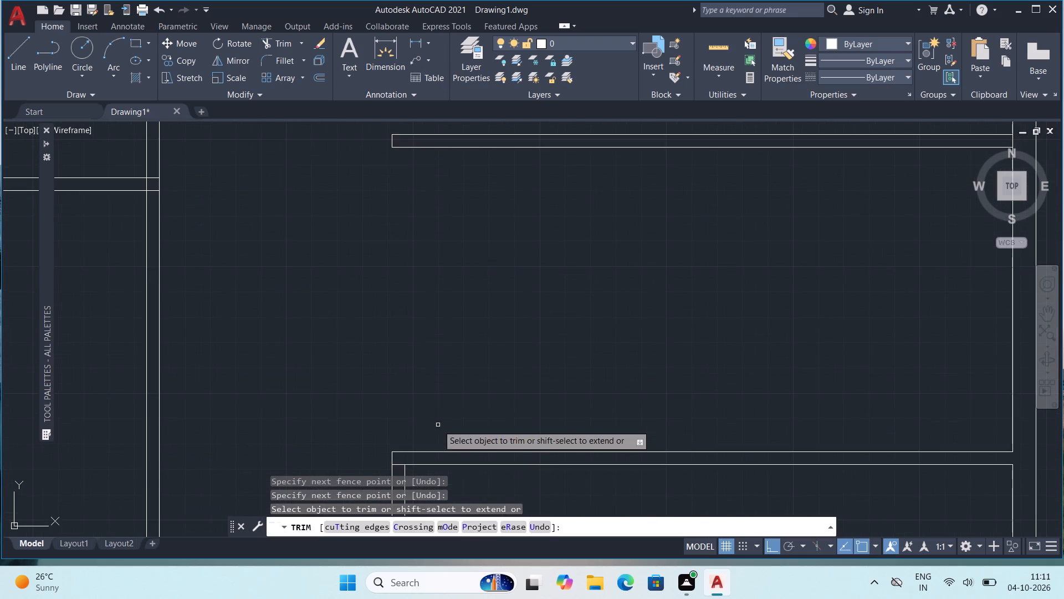
{"action": "middle_click_drag", "start_coordinate": [415, 450], "coordinate": [490, 308]}
{"action": "scroll", "coordinate": [478, 333], "scroll_direction": "up", "scroll_amount": 3}
{"action": "left_click_drag", "start_coordinate": [453, 338], "coordinate": [443, 372]}
{"action": "scroll", "coordinate": [446, 352], "scroll_direction": "down", "scroll_amount": 2}
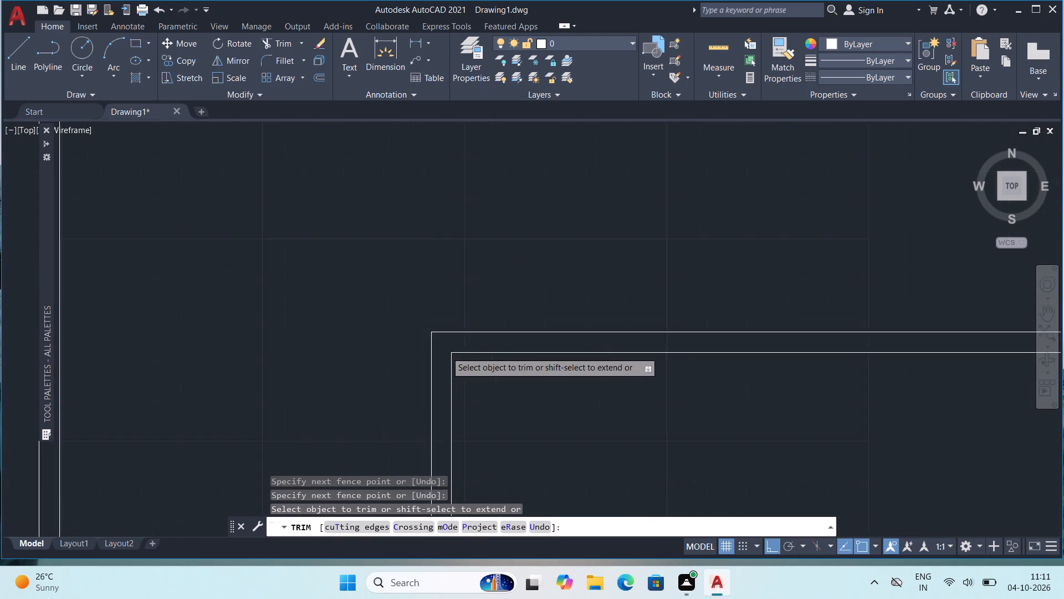
{"action": "scroll", "coordinate": [515, 275], "scroll_direction": "down", "scroll_amount": 5}
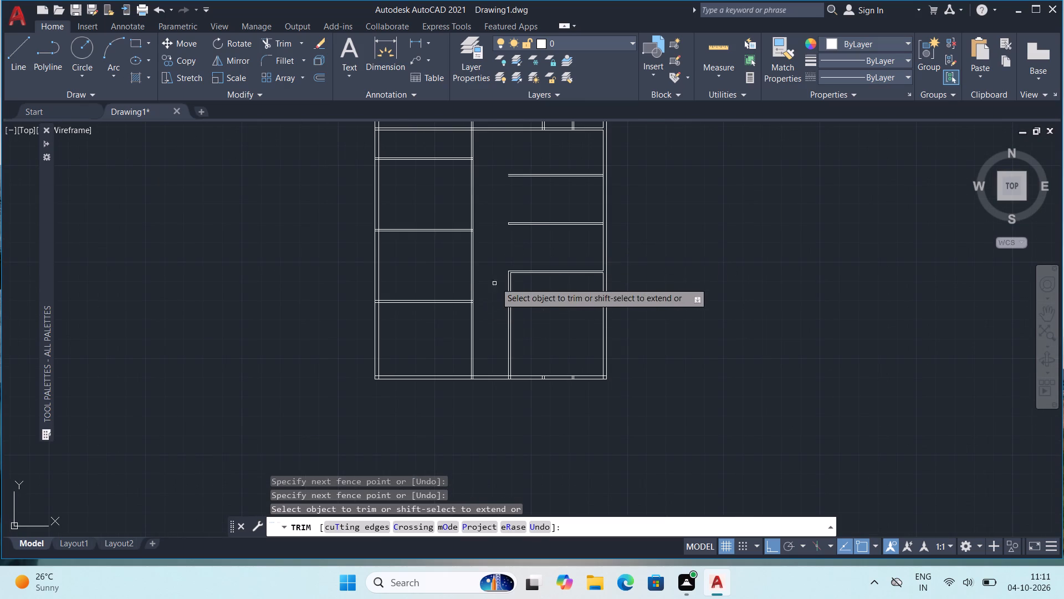
{"action": "scroll", "coordinate": [508, 274], "scroll_direction": "up", "scroll_amount": 4}
{"action": "middle_click_drag", "start_coordinate": [574, 211], "coordinate": [598, 495]}
{"action": "scroll", "coordinate": [621, 440], "scroll_direction": "down", "scroll_amount": 2}
{"action": "middle_click_drag", "start_coordinate": [667, 428], "coordinate": [635, 350]}
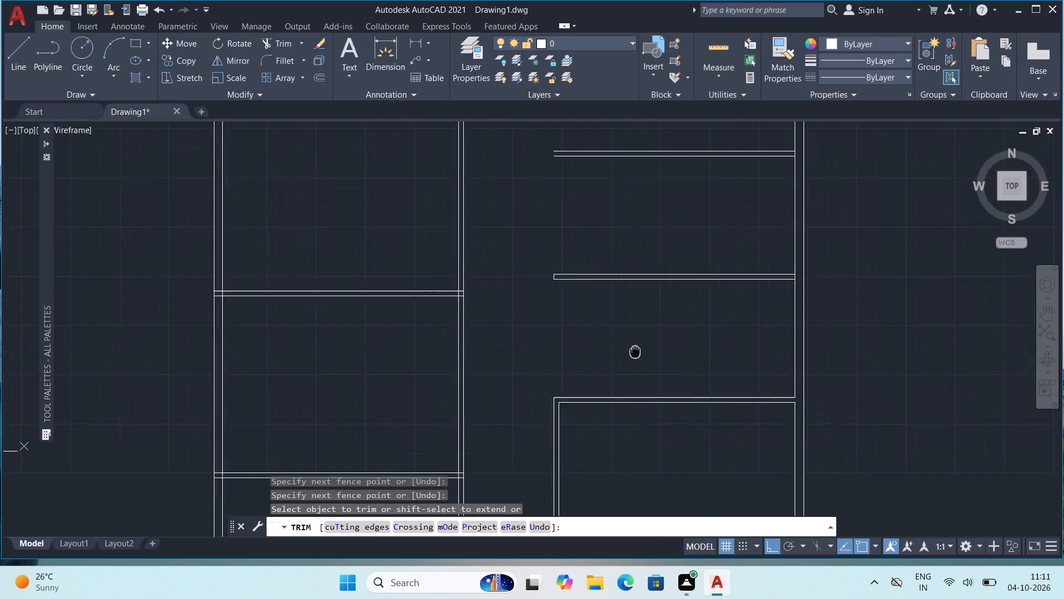
{"action": "middle_click_drag", "start_coordinate": [635, 350], "coordinate": [620, 325]}
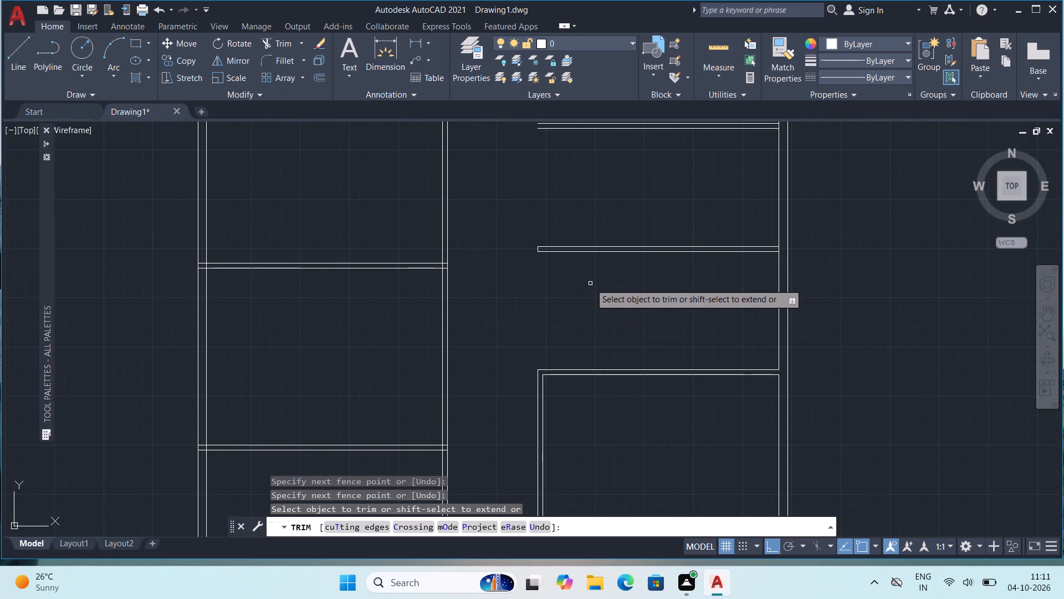
{"action": "key", "text": "Escape"}
{"action": "key", "text": "Escape"}
Quick-measure the length and thickness of the lower new partition.
{"action": "middle_click_drag", "start_coordinate": [620, 255], "coordinate": [603, 279]}
{"action": "scroll", "coordinate": [603, 279], "scroll_direction": "up", "scroll_amount": 1}
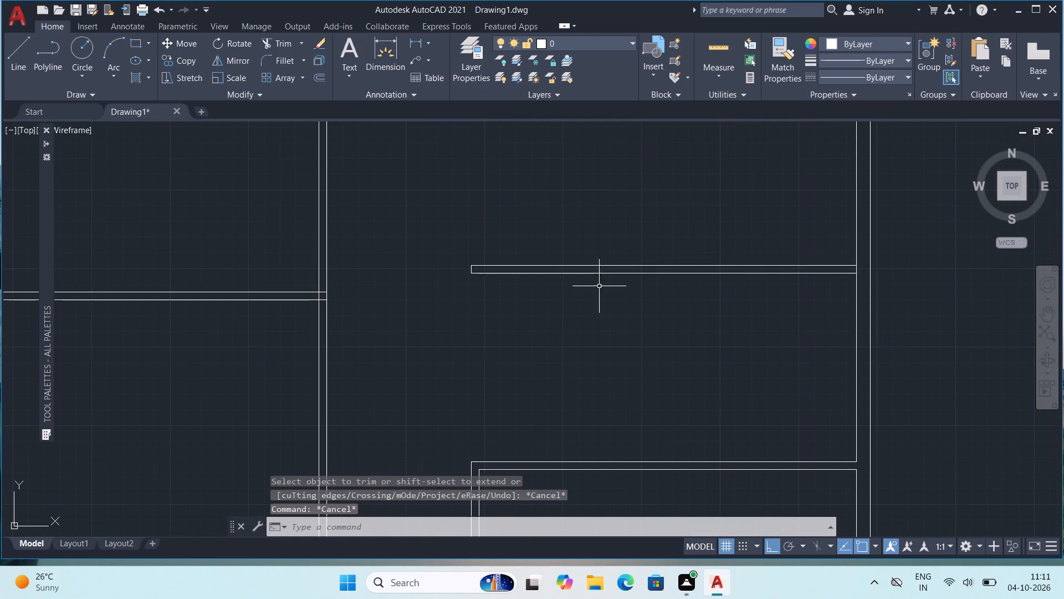
{"action": "left_click", "coordinate": [724, 44]}
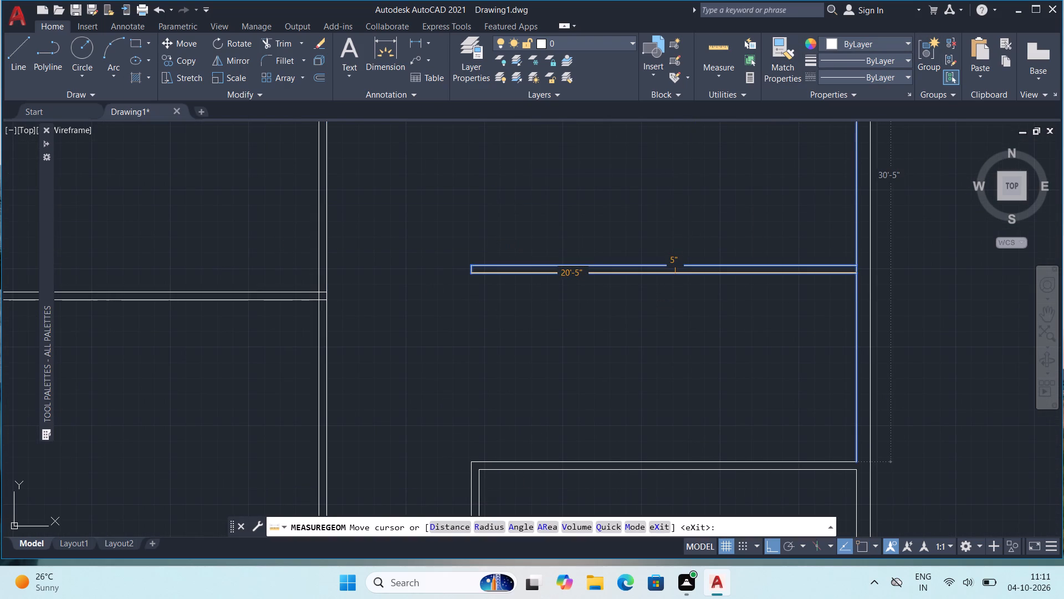
{"action": "key", "text": "Escape"}
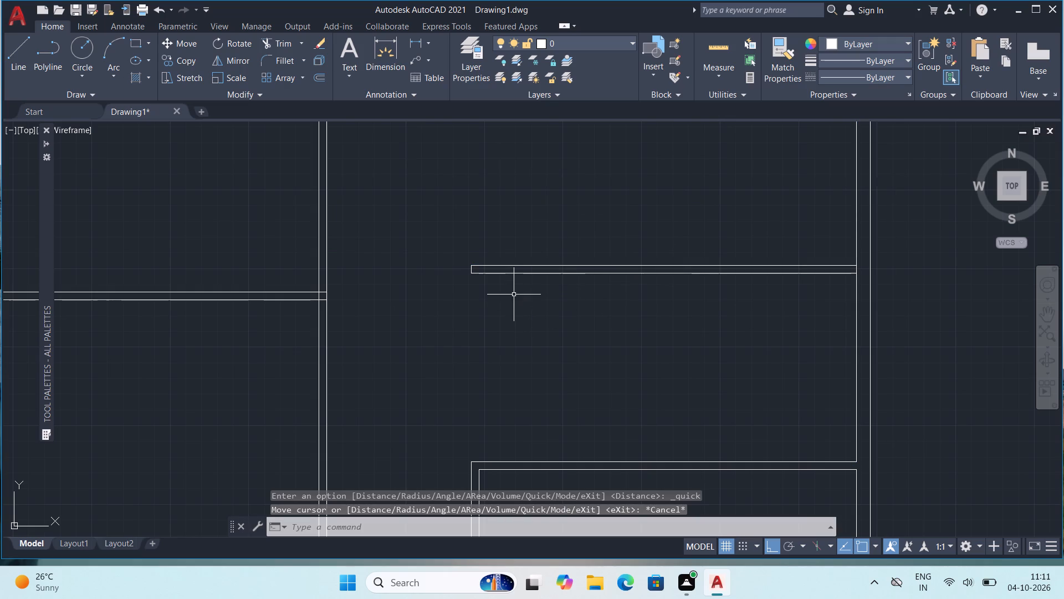
Draw a 3' vertical line downward from the lower-left corner of the lower new partition.
{"action": "key", "text": "o"}
{"action": "key", "text": "Escape"}
{"action": "key", "text": "l"}
{"action": "key", "text": "Return"}
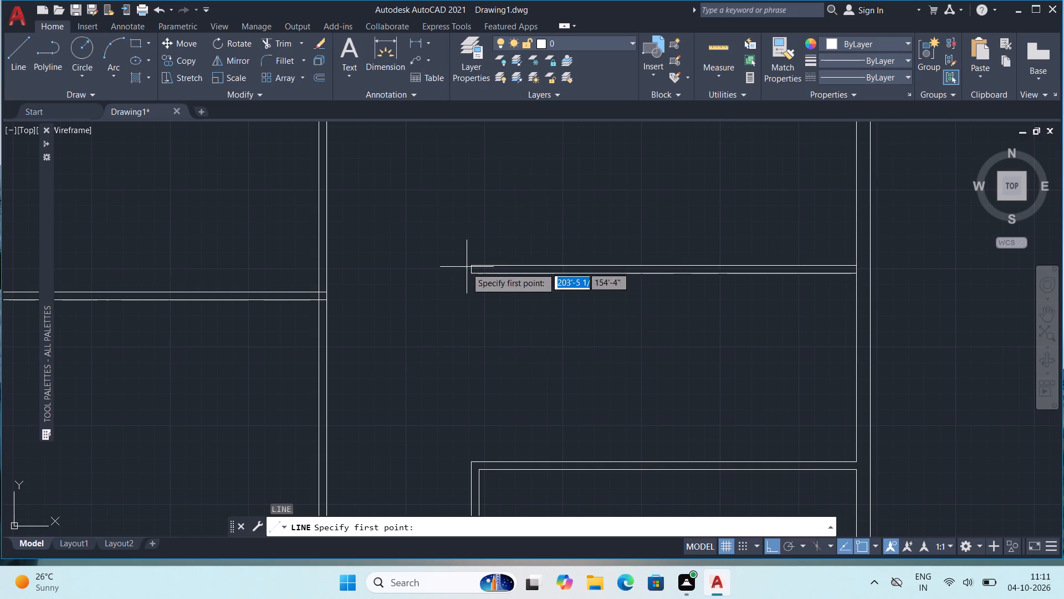
{"action": "left_click", "coordinate": [473, 272]}
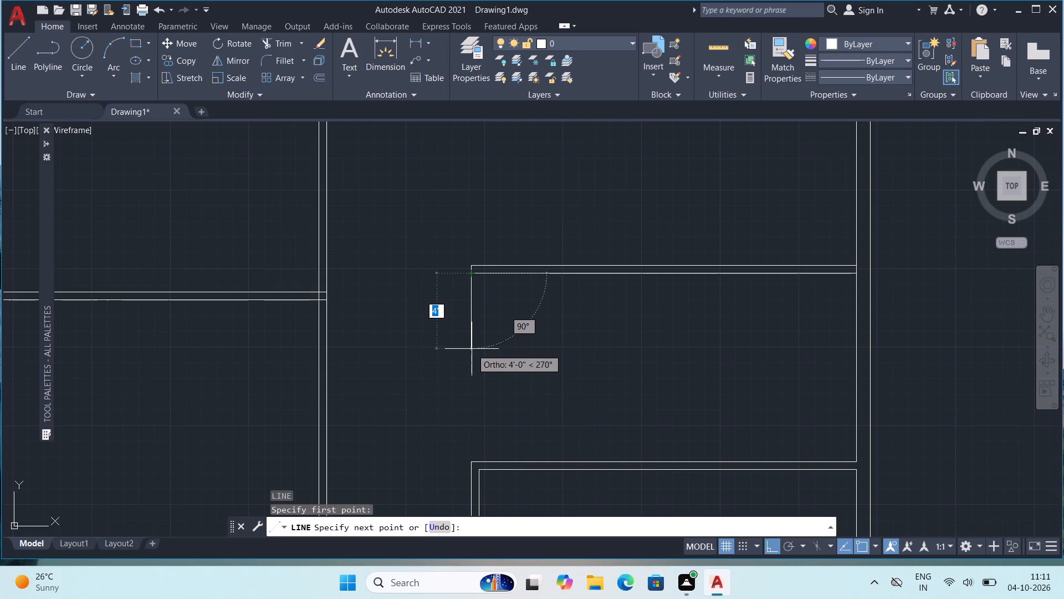
{"action": "type", "text": "3'"}
{"action": "key", "text": "Return"}
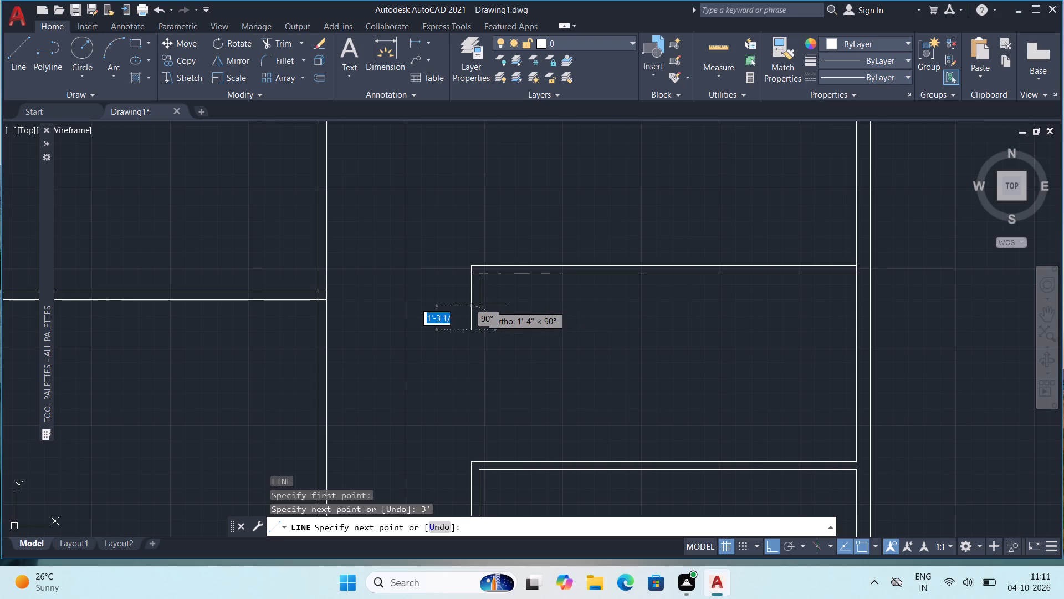
{"action": "key", "text": "Escape"}
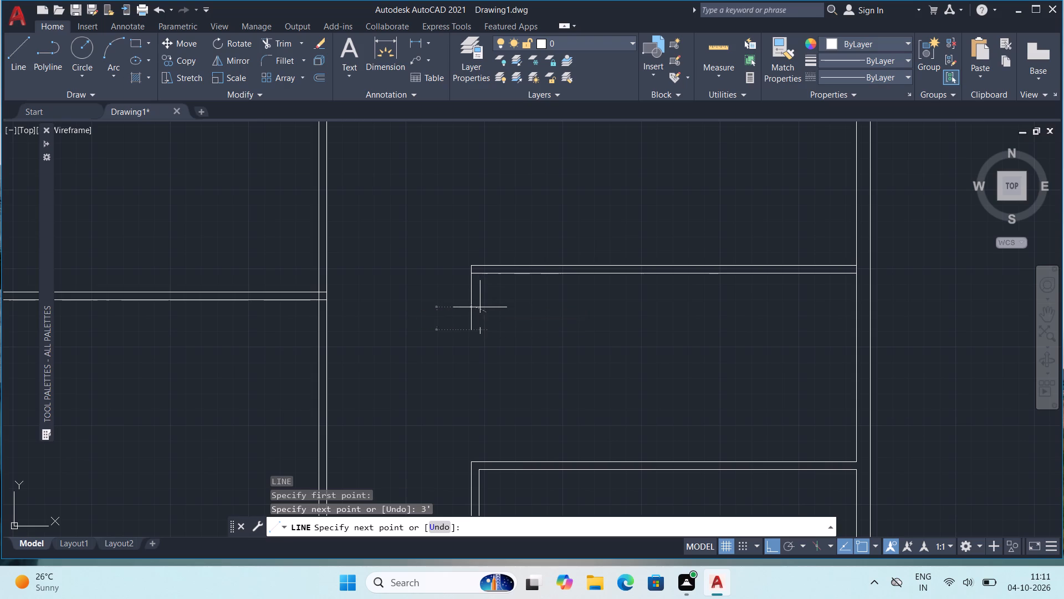
Offset the 3' vertical line 5' to the right three times in succession along the underside of the partition.
{"action": "key", "text": "o"}
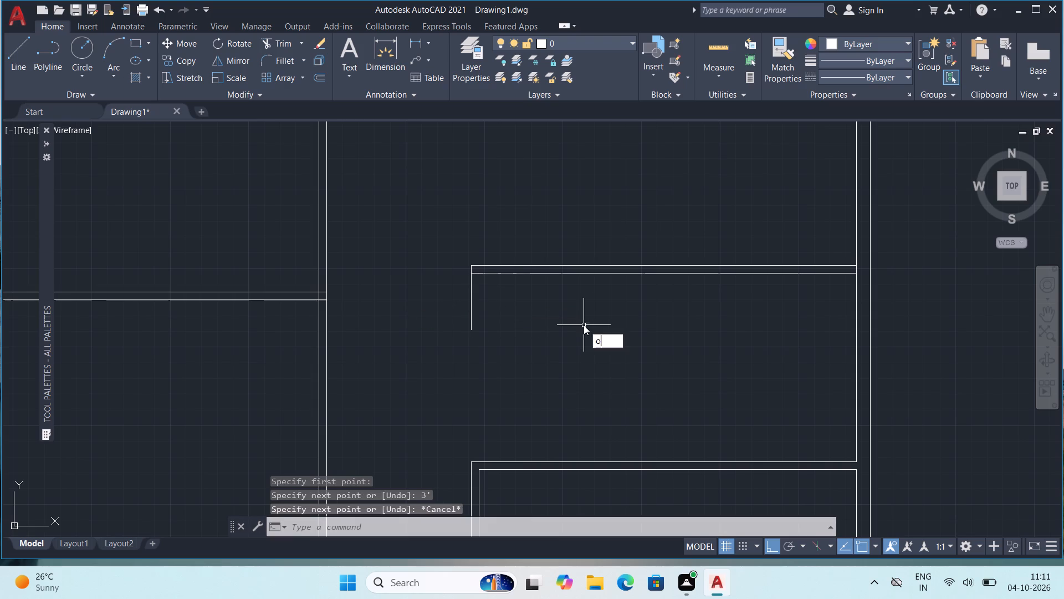
{"action": "key", "text": "Return"}
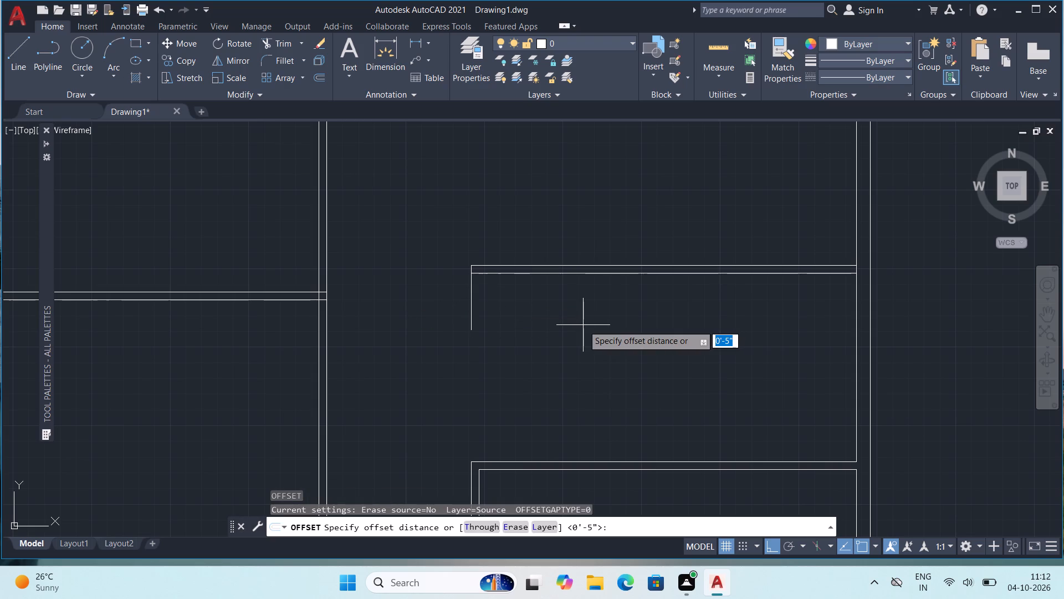
{"action": "key", "text": "5"}
{"action": "key", "text": "apostrophe"}
{"action": "key", "text": "Return"}
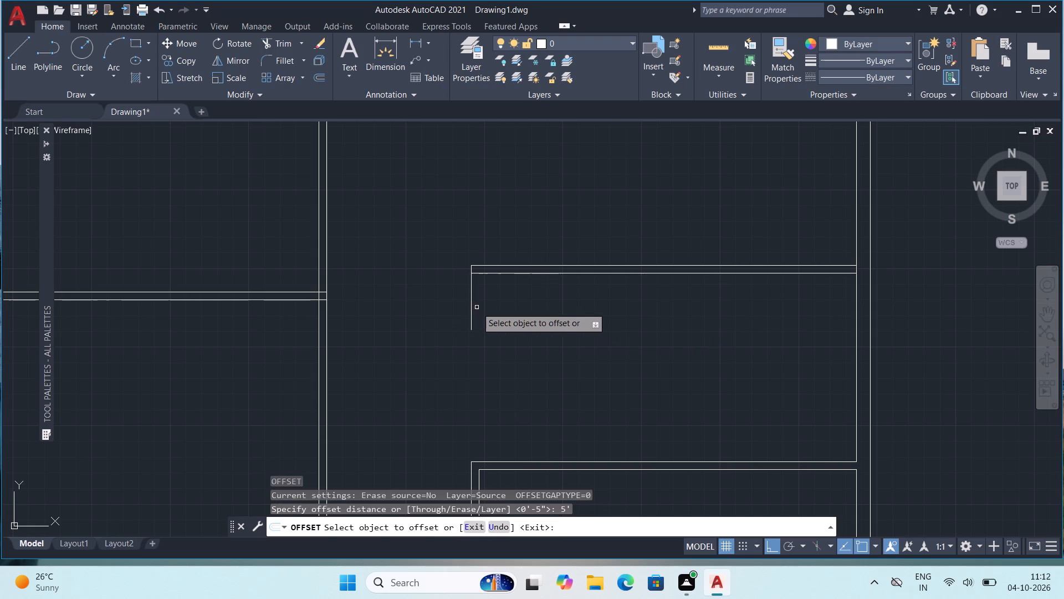
{"action": "left_click", "coordinate": [472, 308]}
{"action": "left_click", "coordinate": [574, 301]}
{"action": "left_click", "coordinate": [567, 308]}
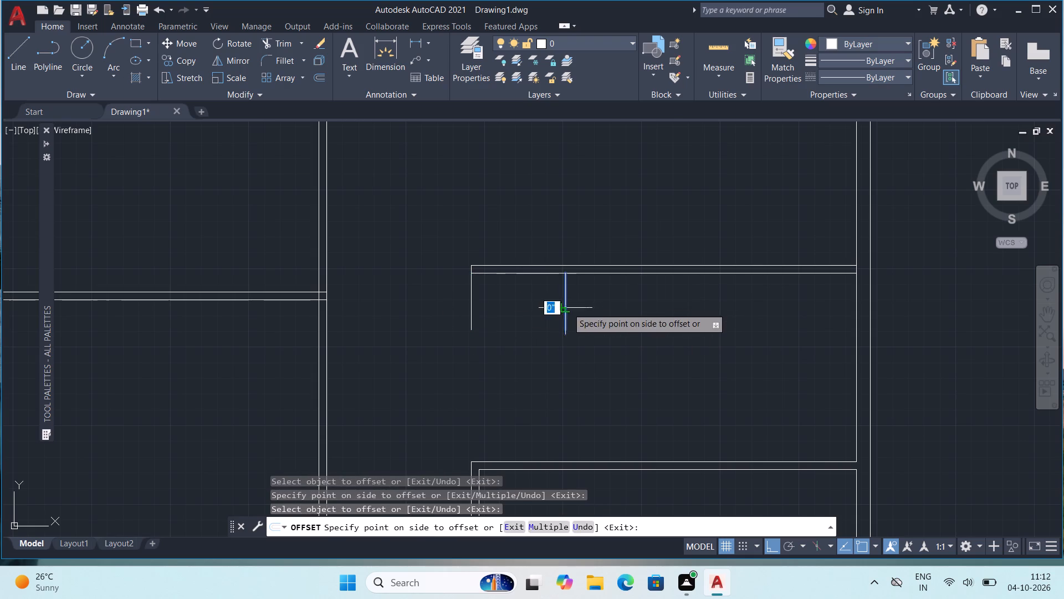
{"action": "left_click", "coordinate": [654, 309]}
{"action": "left_click", "coordinate": [659, 316]}
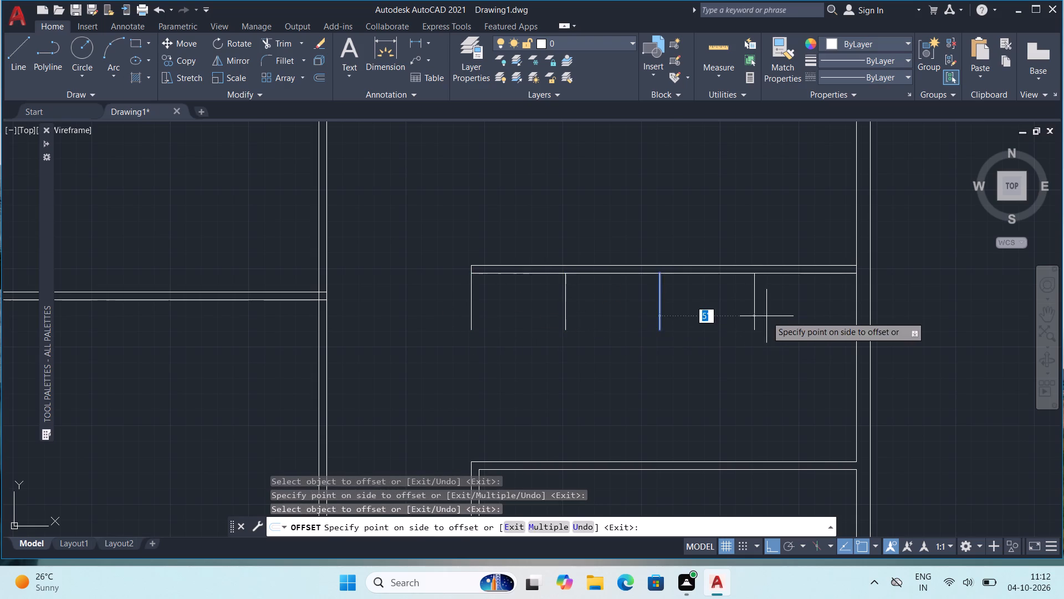
{"action": "left_click", "coordinate": [766, 316]}
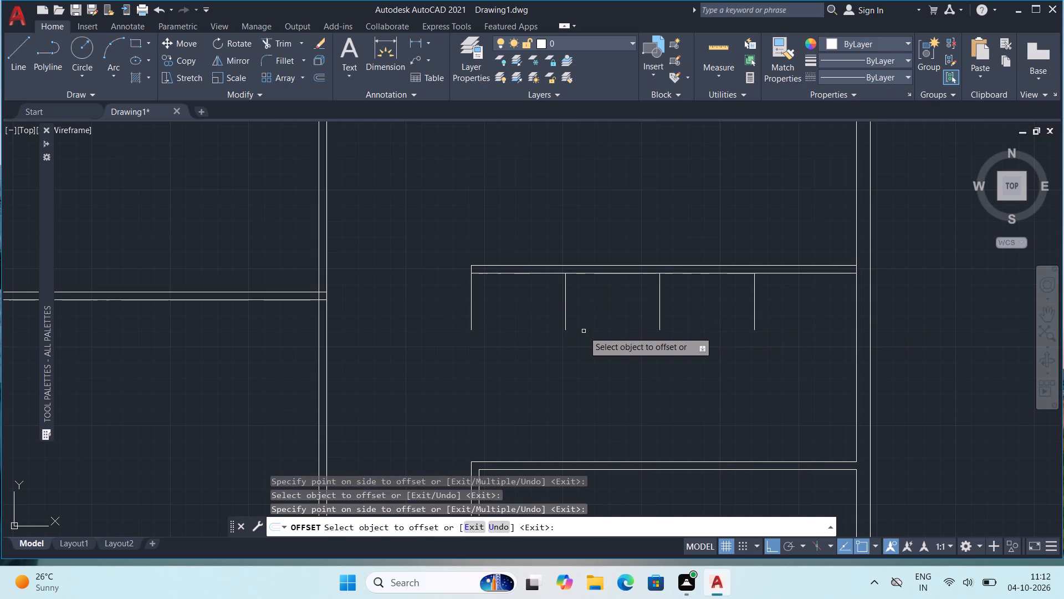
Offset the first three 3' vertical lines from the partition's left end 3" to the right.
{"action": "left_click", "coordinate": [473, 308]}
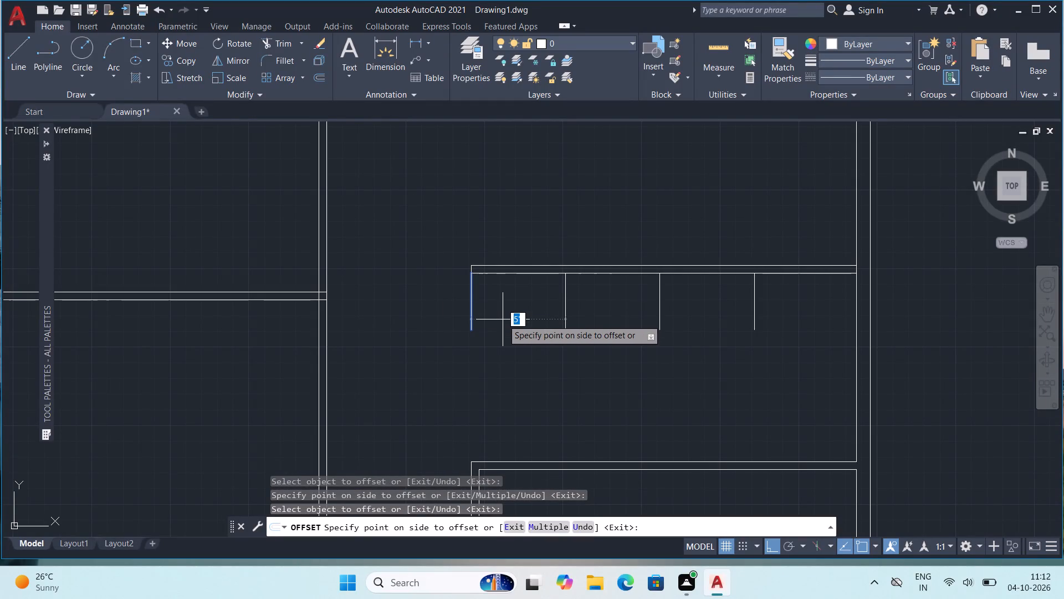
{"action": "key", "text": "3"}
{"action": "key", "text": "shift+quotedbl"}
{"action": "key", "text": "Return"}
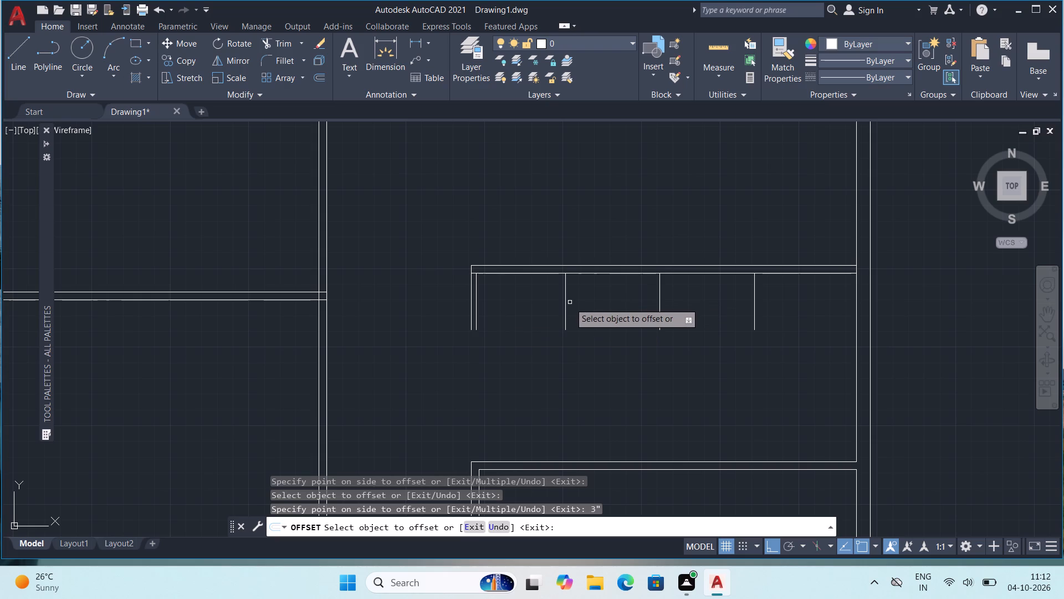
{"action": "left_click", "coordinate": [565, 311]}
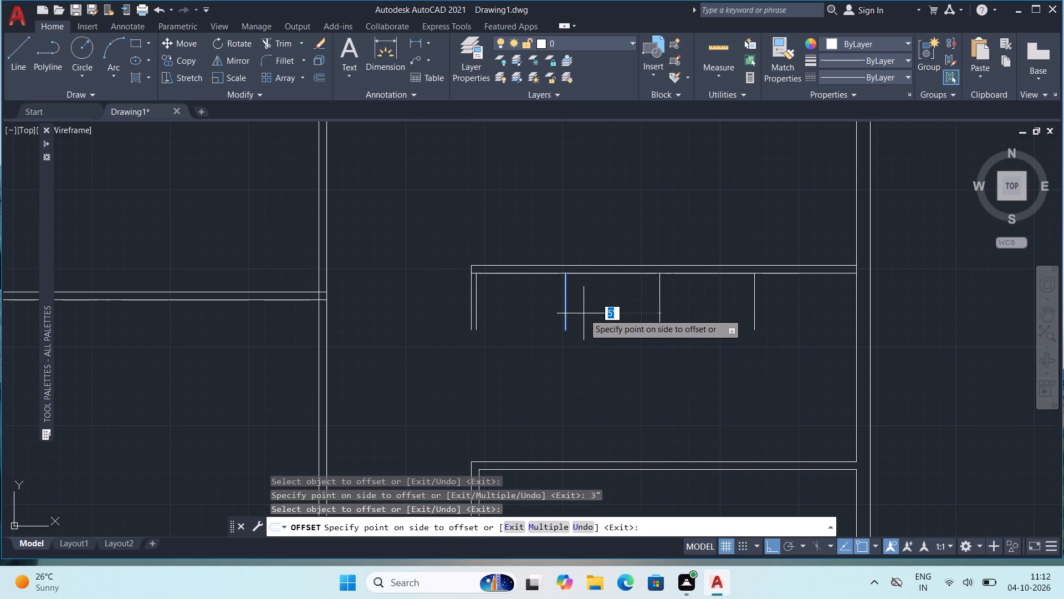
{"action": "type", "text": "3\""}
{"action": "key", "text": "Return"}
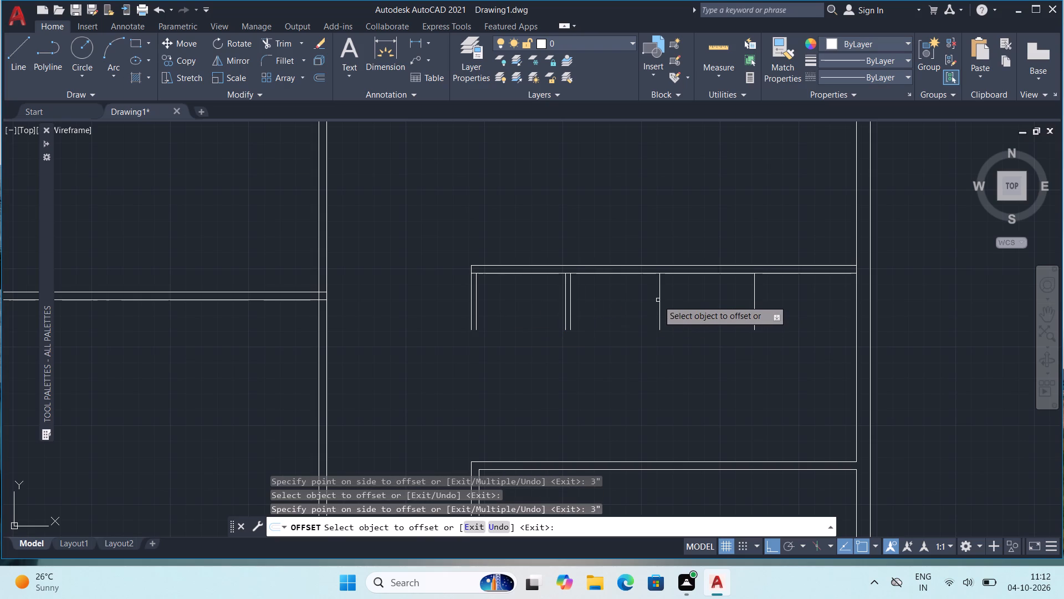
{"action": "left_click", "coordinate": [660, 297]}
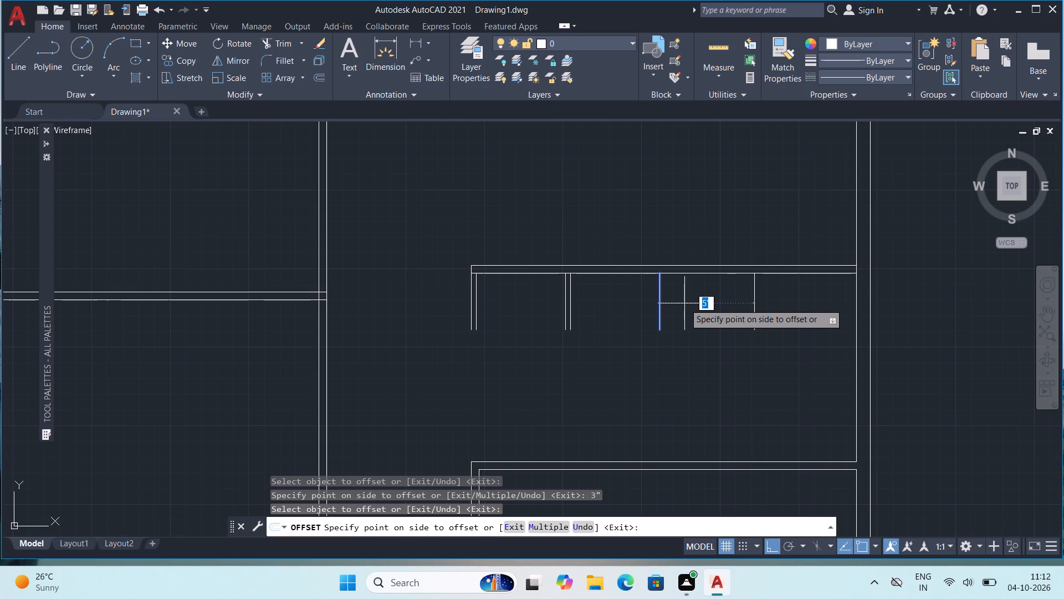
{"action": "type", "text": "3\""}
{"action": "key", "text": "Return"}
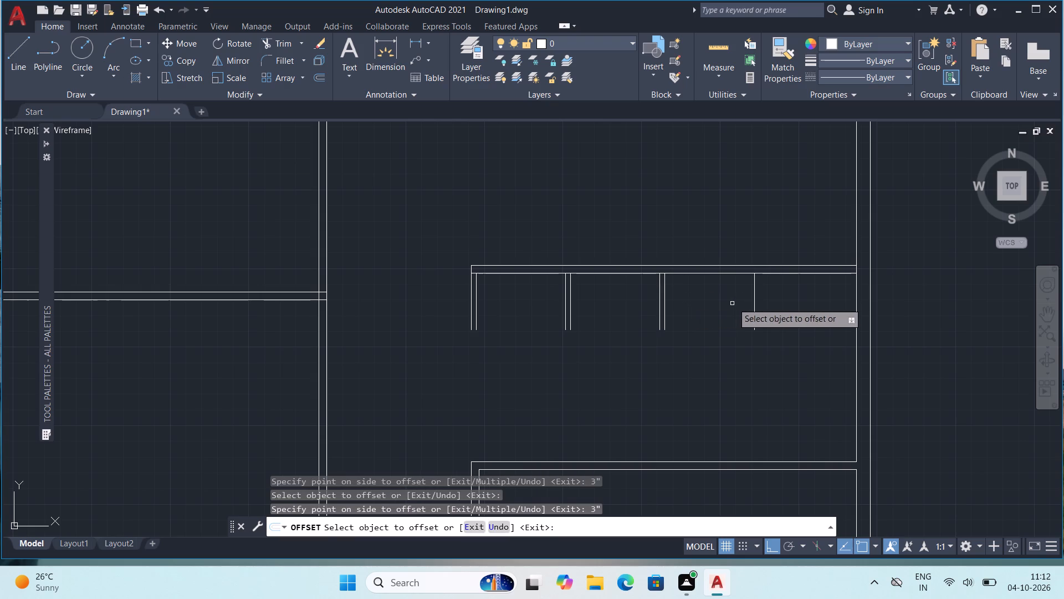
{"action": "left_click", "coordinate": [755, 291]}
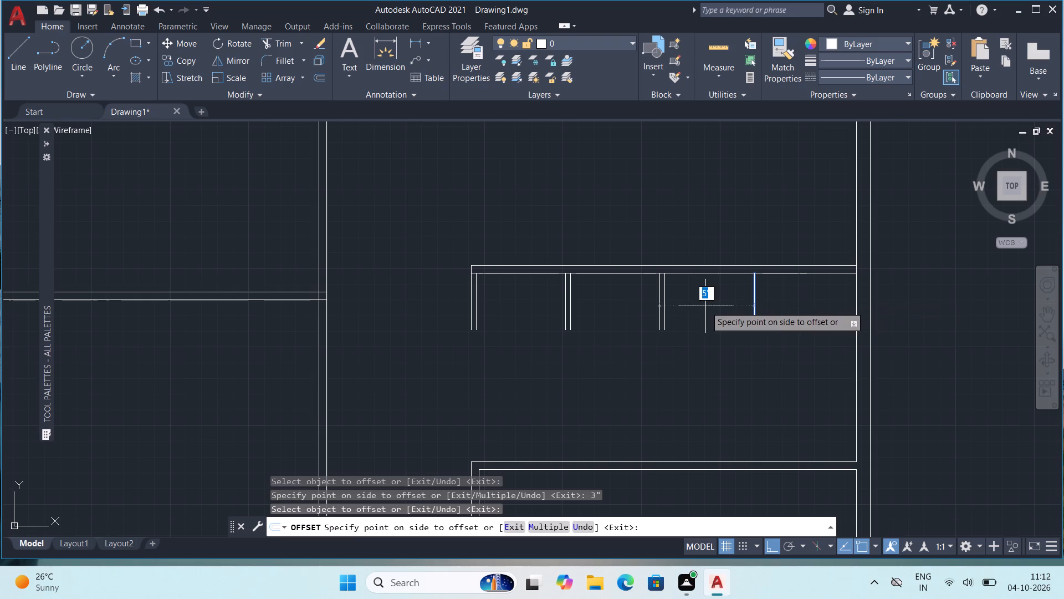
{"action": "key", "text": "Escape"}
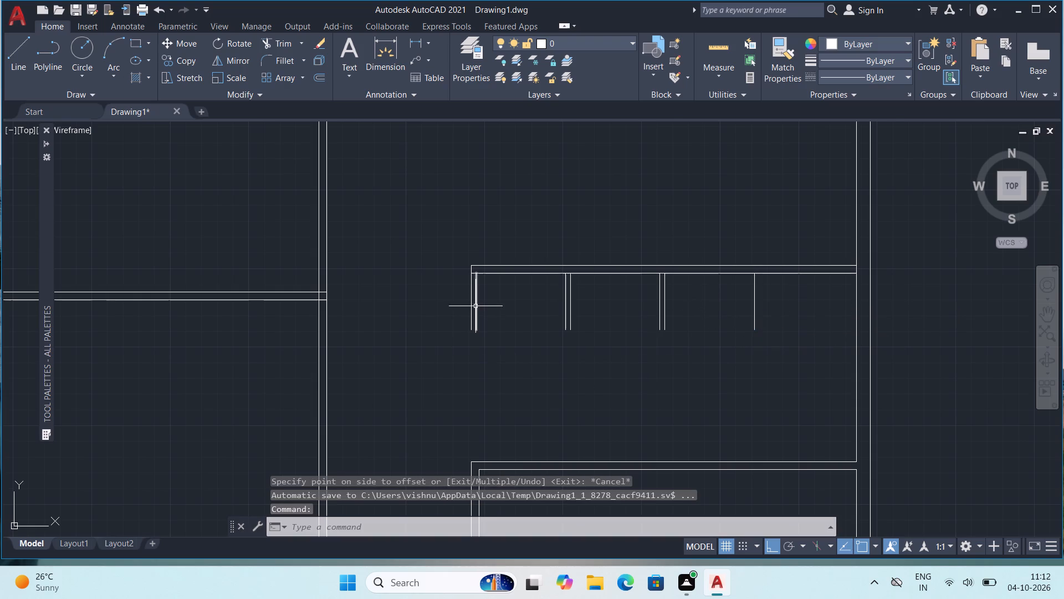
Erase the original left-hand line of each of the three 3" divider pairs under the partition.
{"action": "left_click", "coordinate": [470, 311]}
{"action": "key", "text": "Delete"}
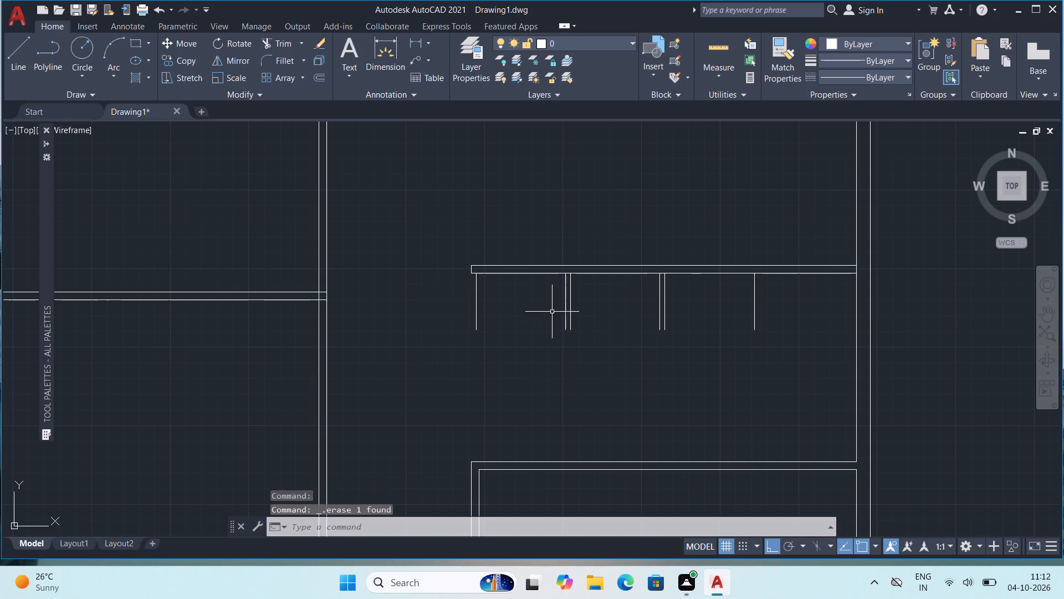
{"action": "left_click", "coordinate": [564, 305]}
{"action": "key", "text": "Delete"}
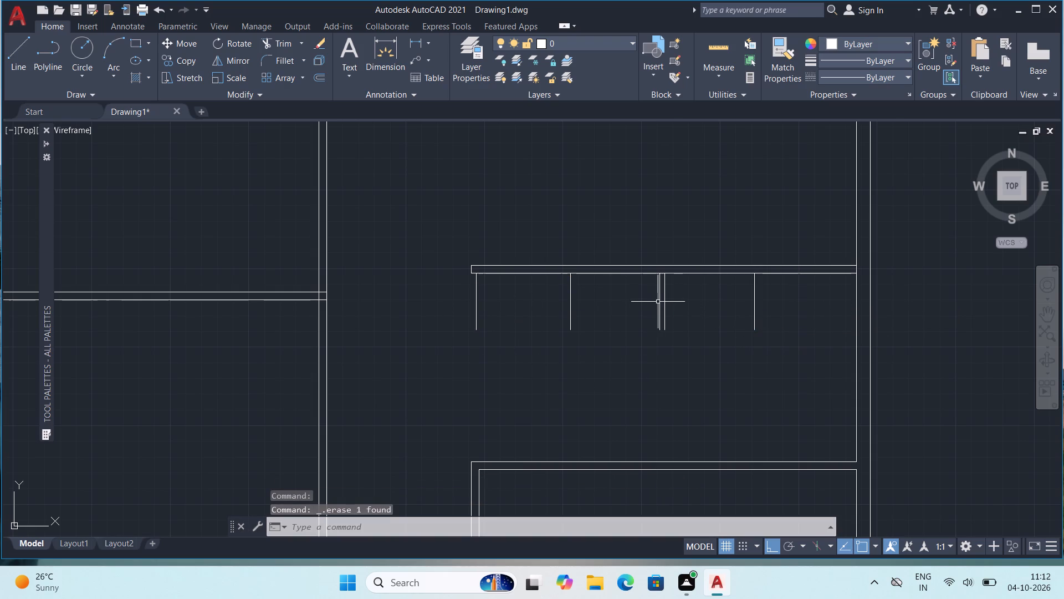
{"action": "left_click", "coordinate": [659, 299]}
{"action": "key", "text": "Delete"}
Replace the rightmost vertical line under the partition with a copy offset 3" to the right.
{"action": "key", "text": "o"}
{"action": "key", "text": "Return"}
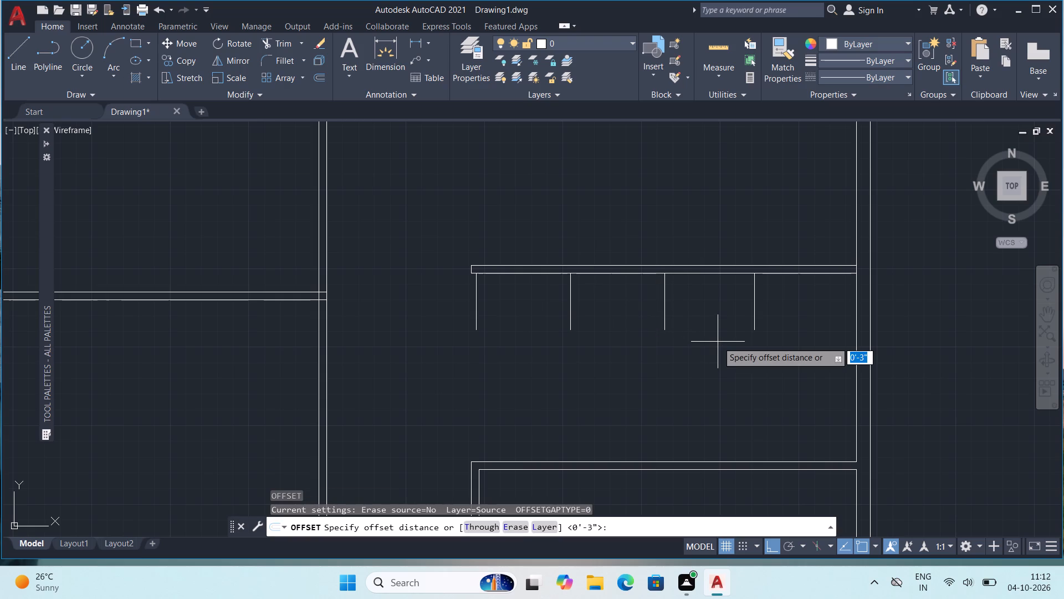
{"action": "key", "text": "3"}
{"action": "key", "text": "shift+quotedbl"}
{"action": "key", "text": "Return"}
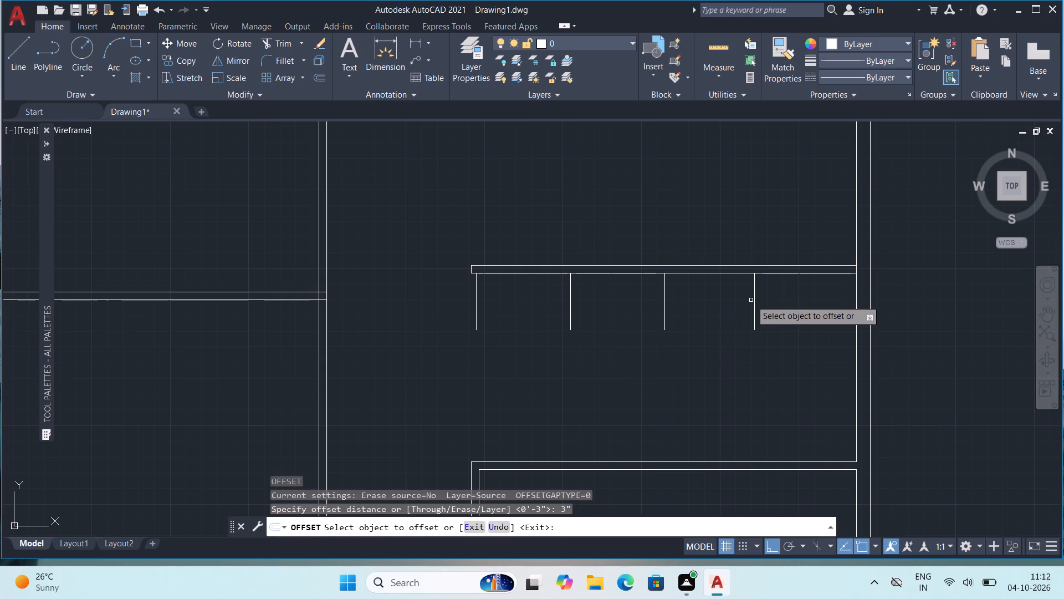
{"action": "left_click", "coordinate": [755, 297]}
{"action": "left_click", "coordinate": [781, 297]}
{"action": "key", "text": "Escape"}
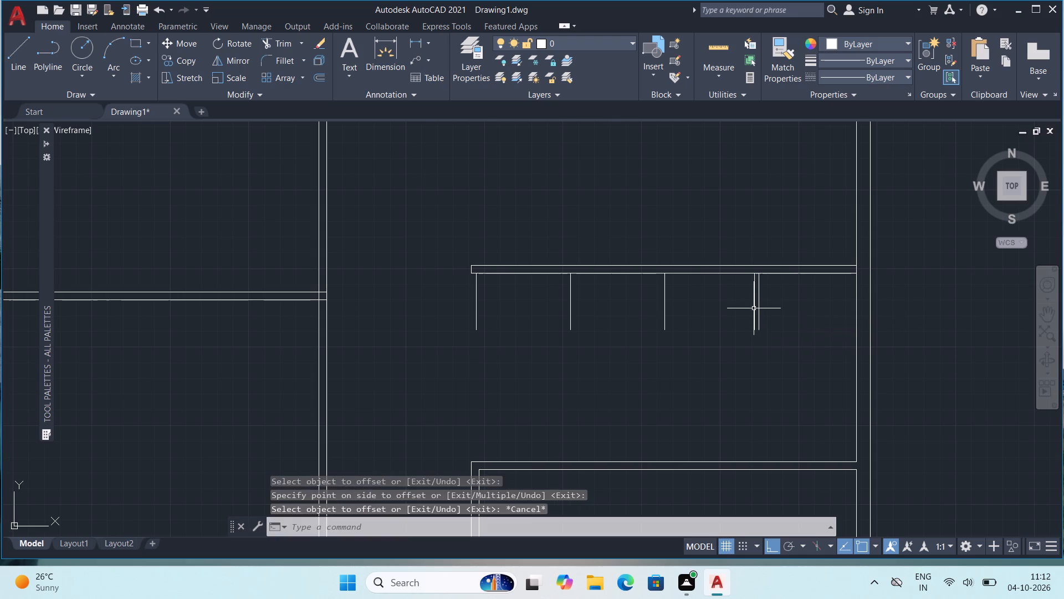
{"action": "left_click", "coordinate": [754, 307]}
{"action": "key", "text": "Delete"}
Erase all four vertical divider lines hanging below the lower new partition.
{"action": "middle_click_drag", "start_coordinate": [695, 295], "coordinate": [718, 296]}
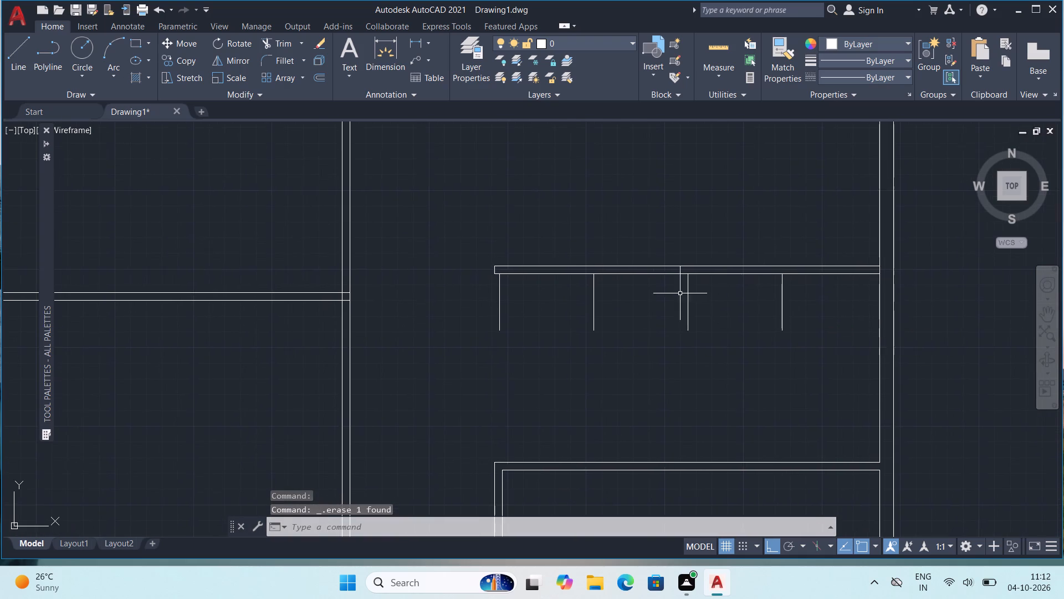
{"action": "scroll", "coordinate": [605, 290], "scroll_direction": "up", "scroll_amount": 1}
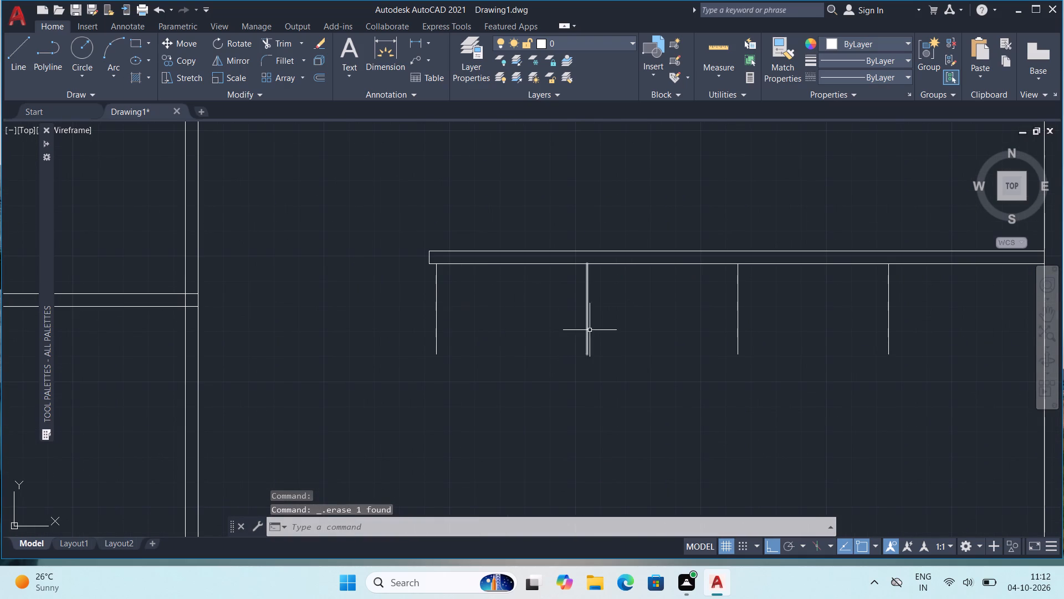
{"action": "scroll", "coordinate": [591, 329], "scroll_direction": "down", "scroll_amount": 1}
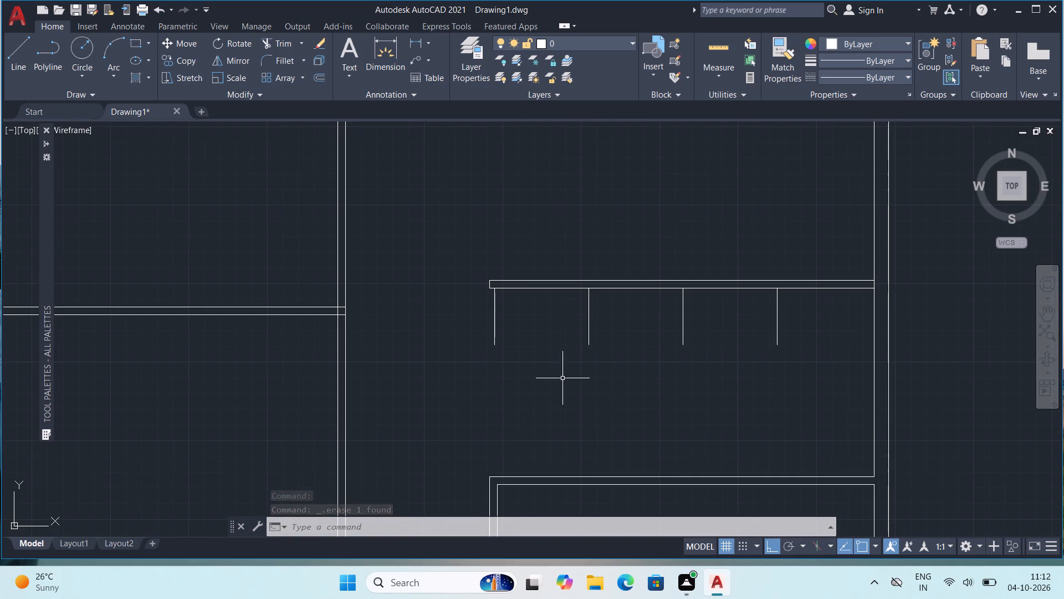
{"action": "scroll", "coordinate": [516, 365], "scroll_direction": "down", "scroll_amount": 1}
{"action": "middle_click_drag", "start_coordinate": [518, 355], "coordinate": [540, 322]}
{"action": "scroll", "coordinate": [545, 318], "scroll_direction": "up", "scroll_amount": 1}
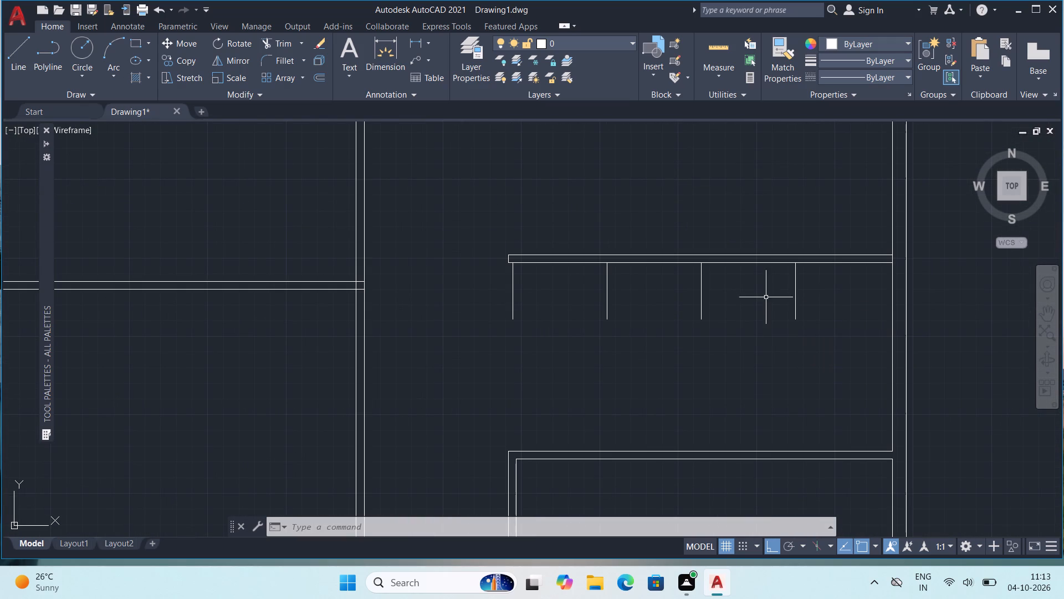
{"action": "left_click", "coordinate": [795, 297]}
{"action": "key", "text": "Delete"}
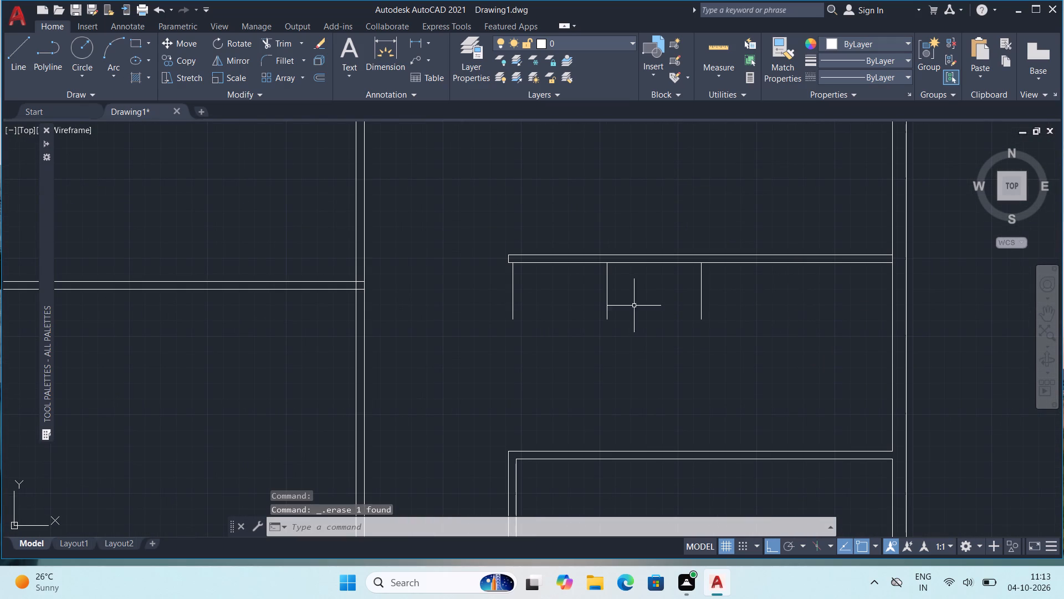
{"action": "left_click", "coordinate": [700, 281]}
{"action": "key", "text": "Delete"}
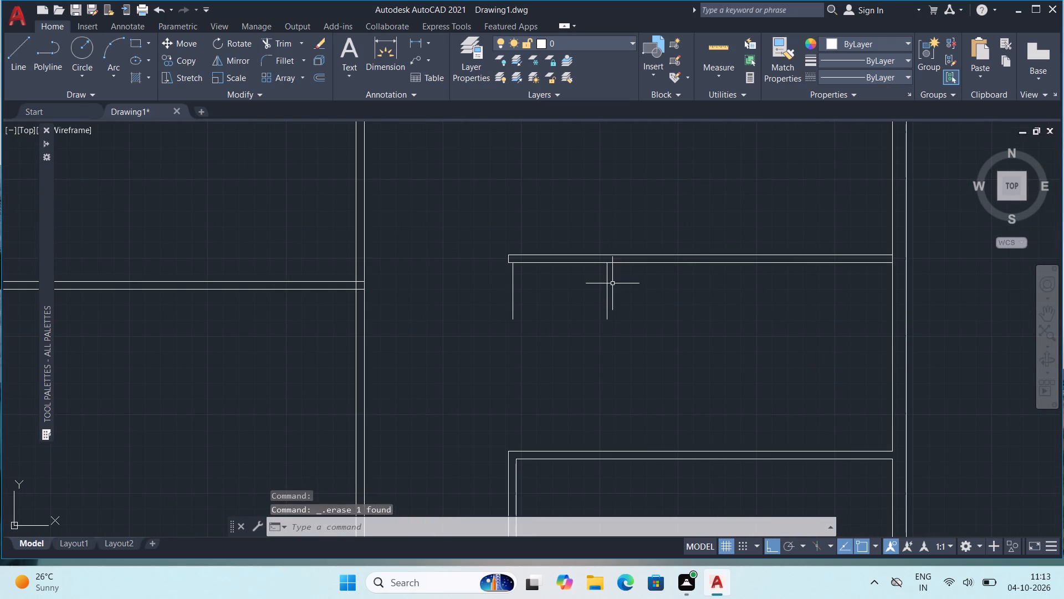
{"action": "left_click", "coordinate": [605, 286]}
{"action": "key", "text": "Delete"}
{"action": "left_click", "coordinate": [513, 288]}
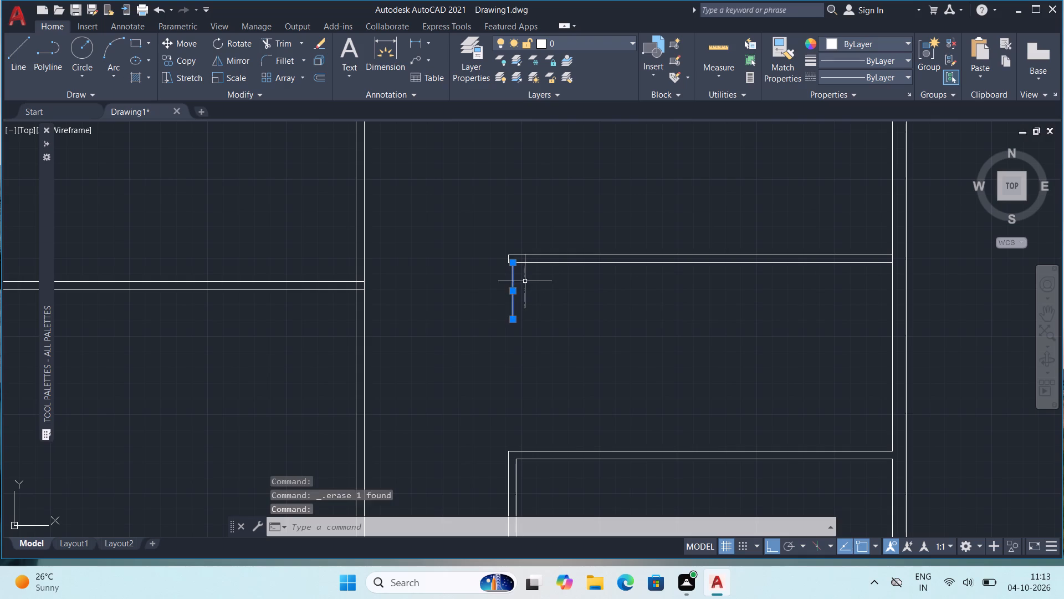
{"action": "key", "text": "Delete"}
Draw a 3' vertical line downward from the partition's underside, a short distance in from its left end.
{"action": "key", "text": "l"}
{"action": "key", "text": "Return"}
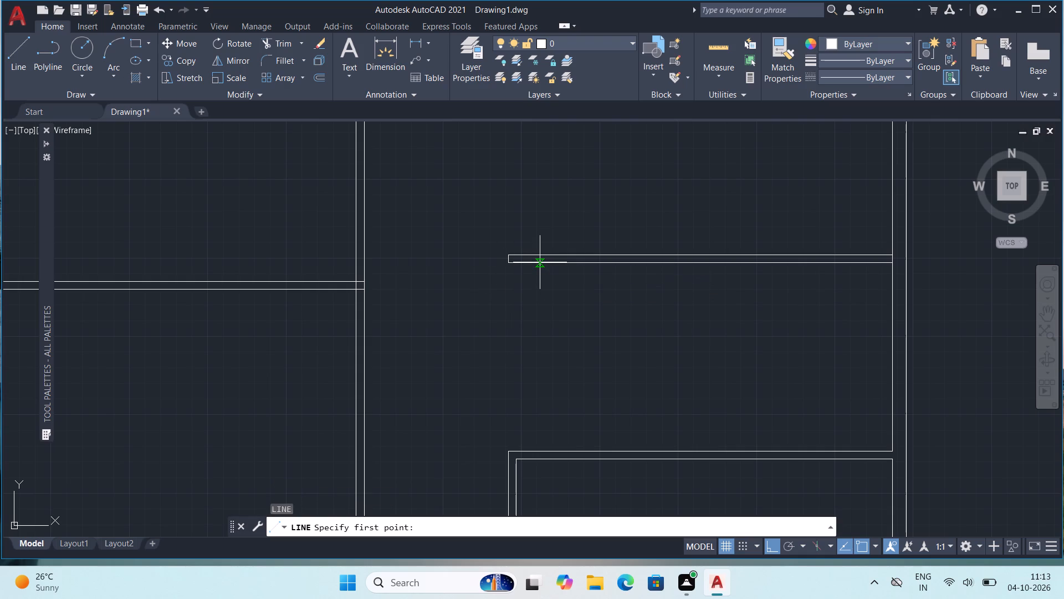
{"action": "left_click", "coordinate": [545, 263]}
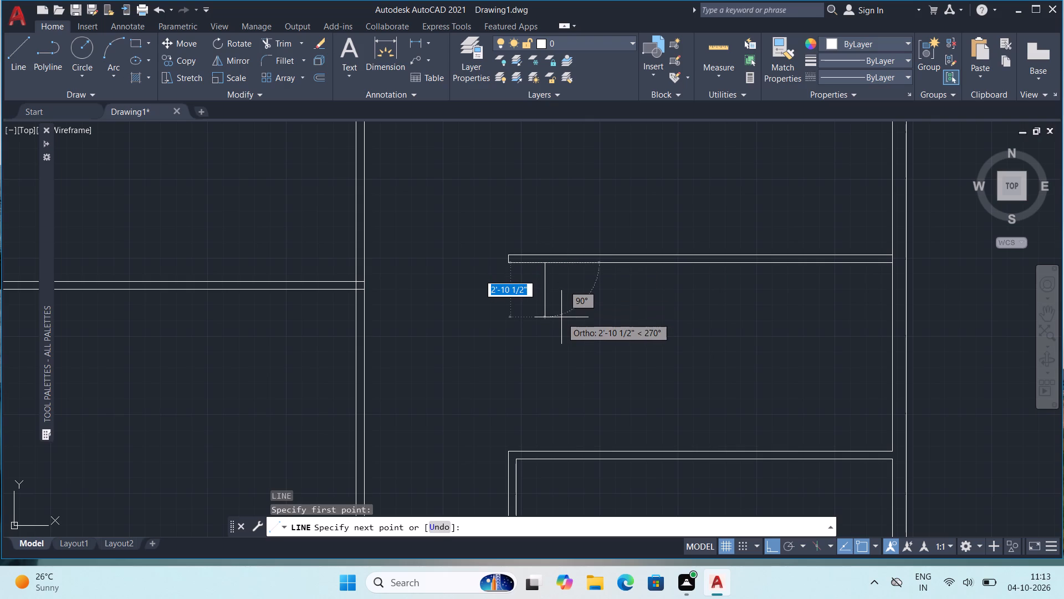
{"action": "key", "text": "3"}
{"action": "key", "text": "apostrophe"}
{"action": "key", "text": "Return"}
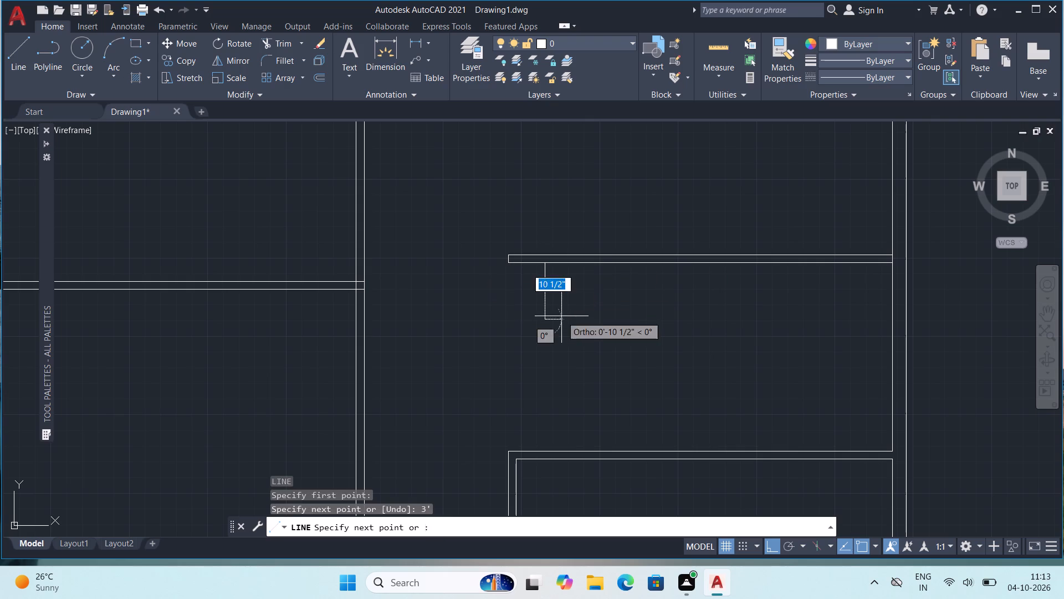
{"action": "key", "text": "Escape"}
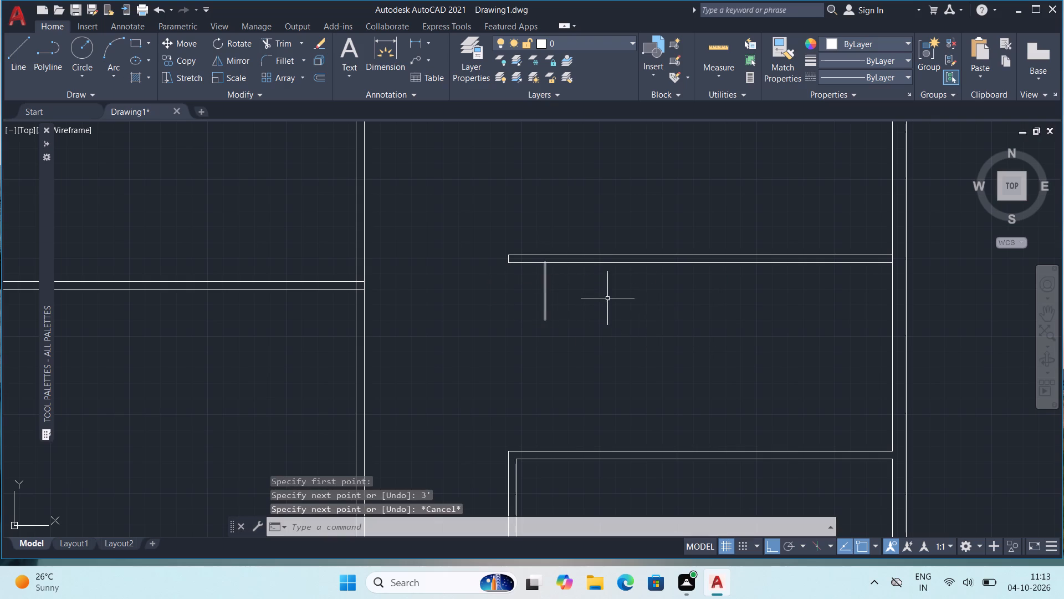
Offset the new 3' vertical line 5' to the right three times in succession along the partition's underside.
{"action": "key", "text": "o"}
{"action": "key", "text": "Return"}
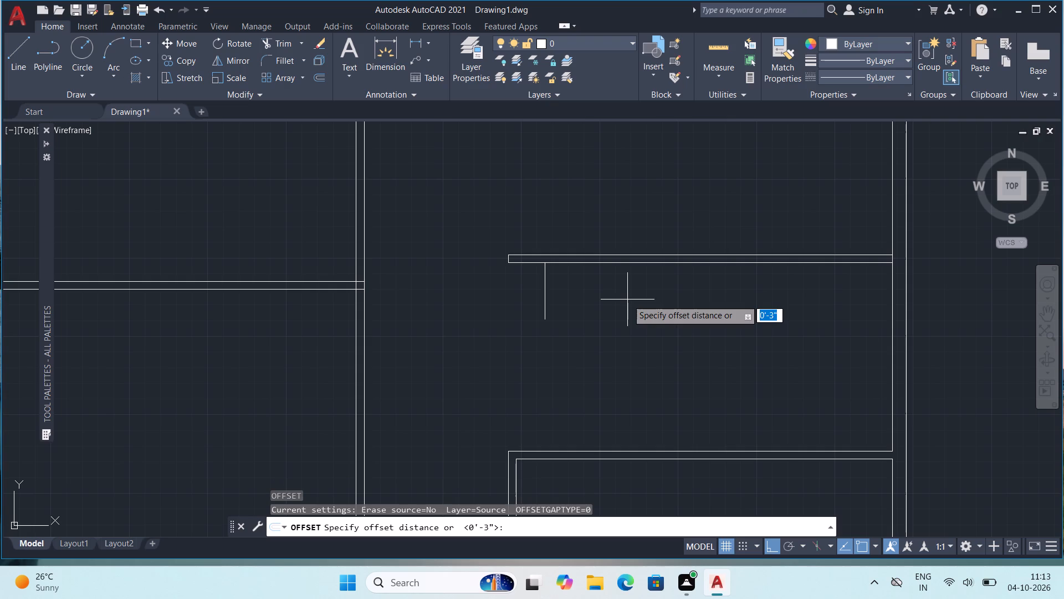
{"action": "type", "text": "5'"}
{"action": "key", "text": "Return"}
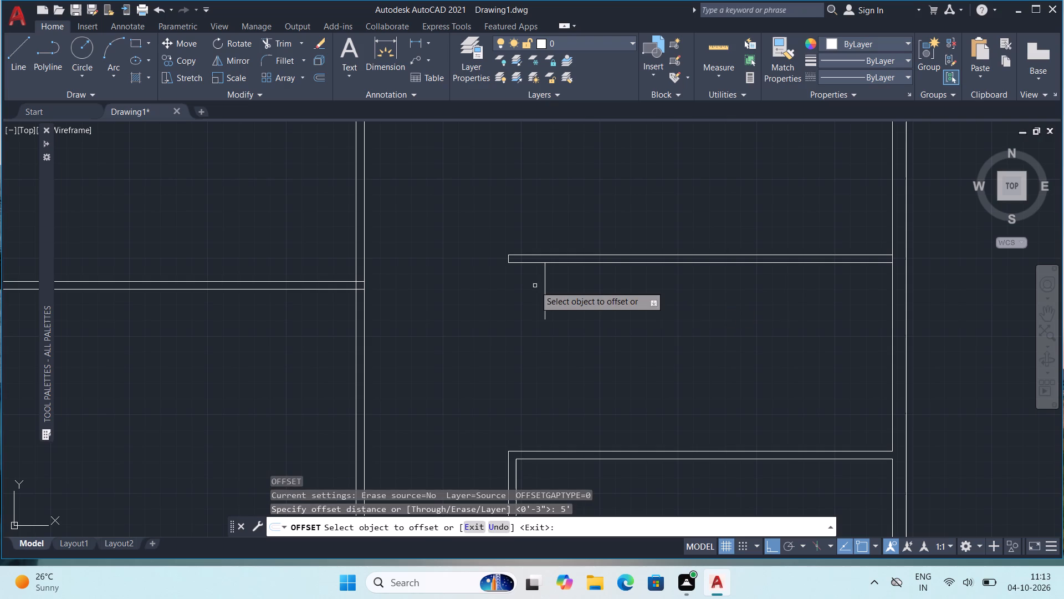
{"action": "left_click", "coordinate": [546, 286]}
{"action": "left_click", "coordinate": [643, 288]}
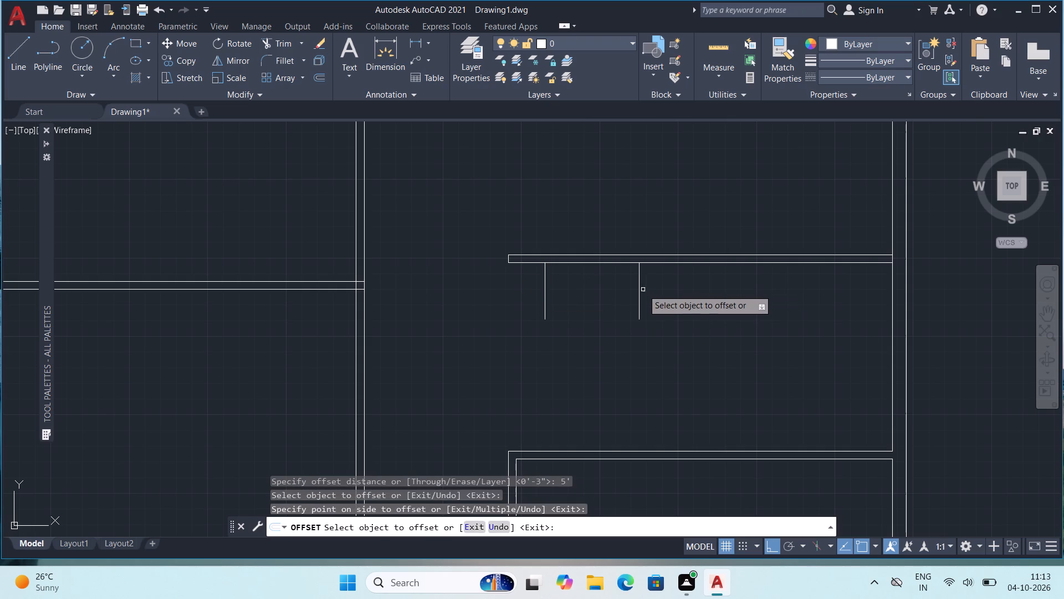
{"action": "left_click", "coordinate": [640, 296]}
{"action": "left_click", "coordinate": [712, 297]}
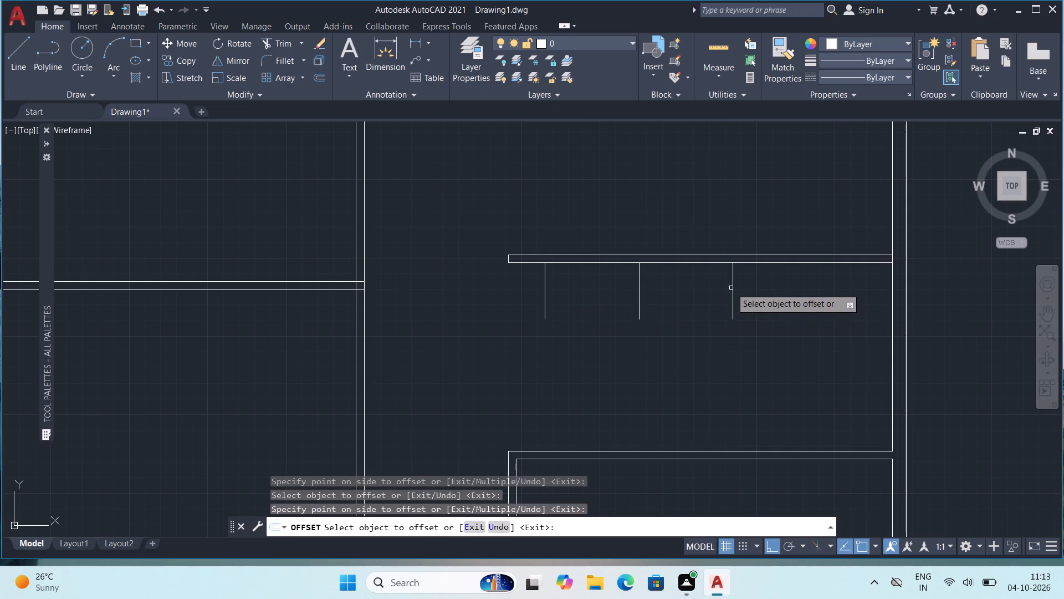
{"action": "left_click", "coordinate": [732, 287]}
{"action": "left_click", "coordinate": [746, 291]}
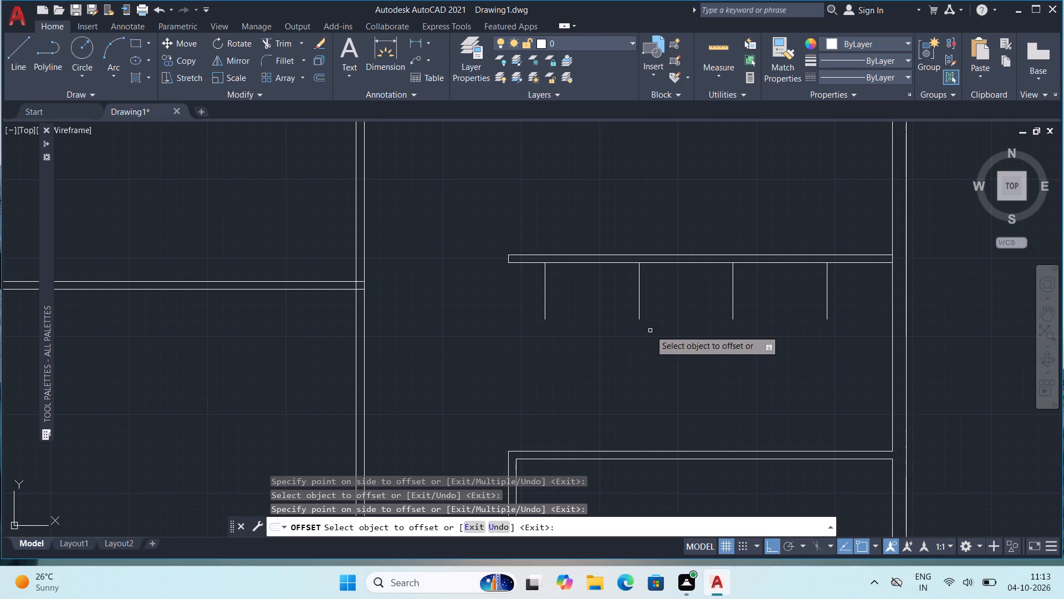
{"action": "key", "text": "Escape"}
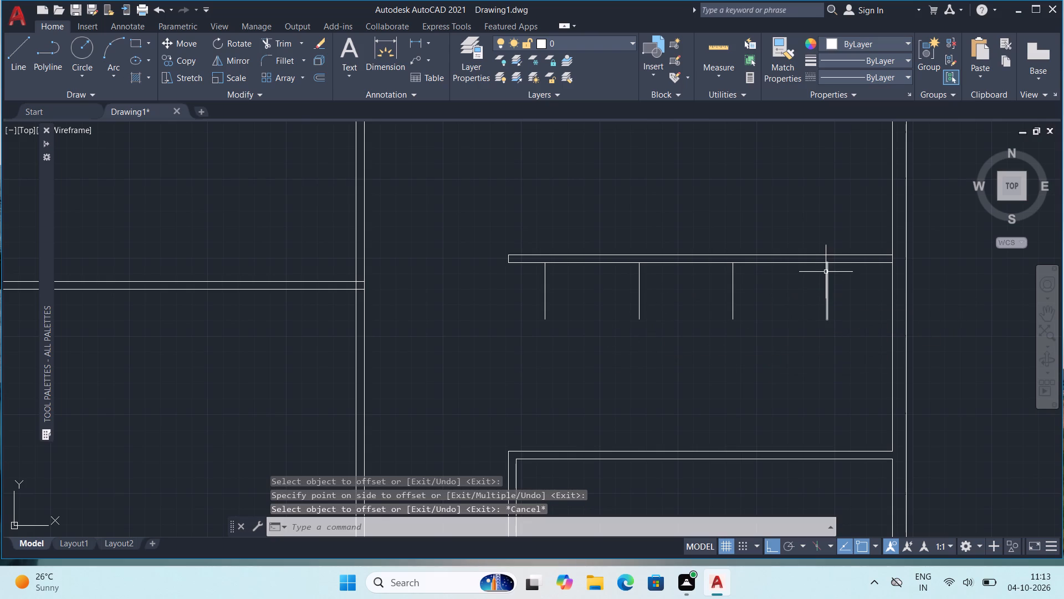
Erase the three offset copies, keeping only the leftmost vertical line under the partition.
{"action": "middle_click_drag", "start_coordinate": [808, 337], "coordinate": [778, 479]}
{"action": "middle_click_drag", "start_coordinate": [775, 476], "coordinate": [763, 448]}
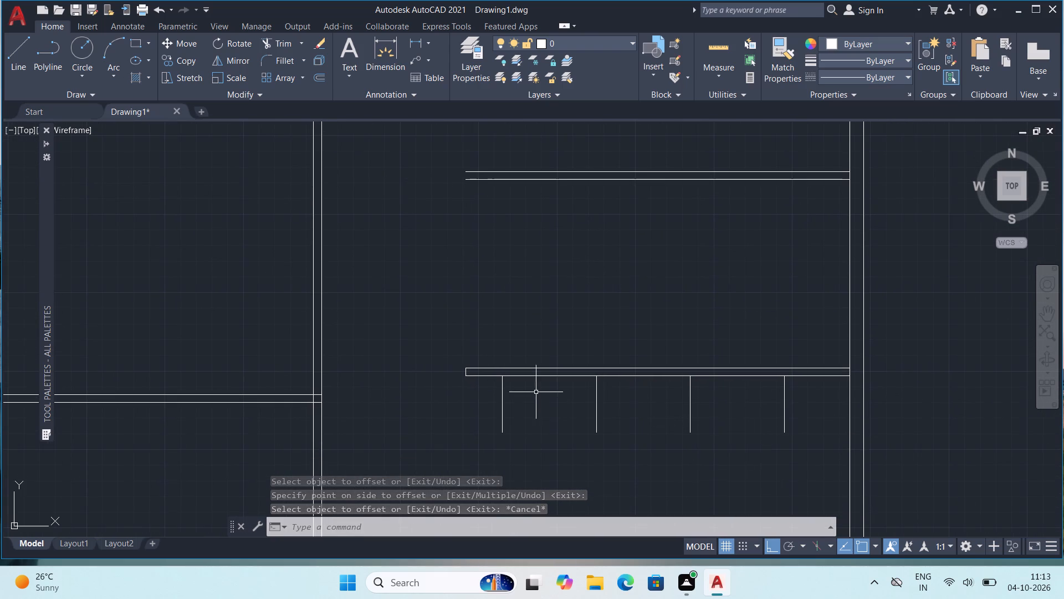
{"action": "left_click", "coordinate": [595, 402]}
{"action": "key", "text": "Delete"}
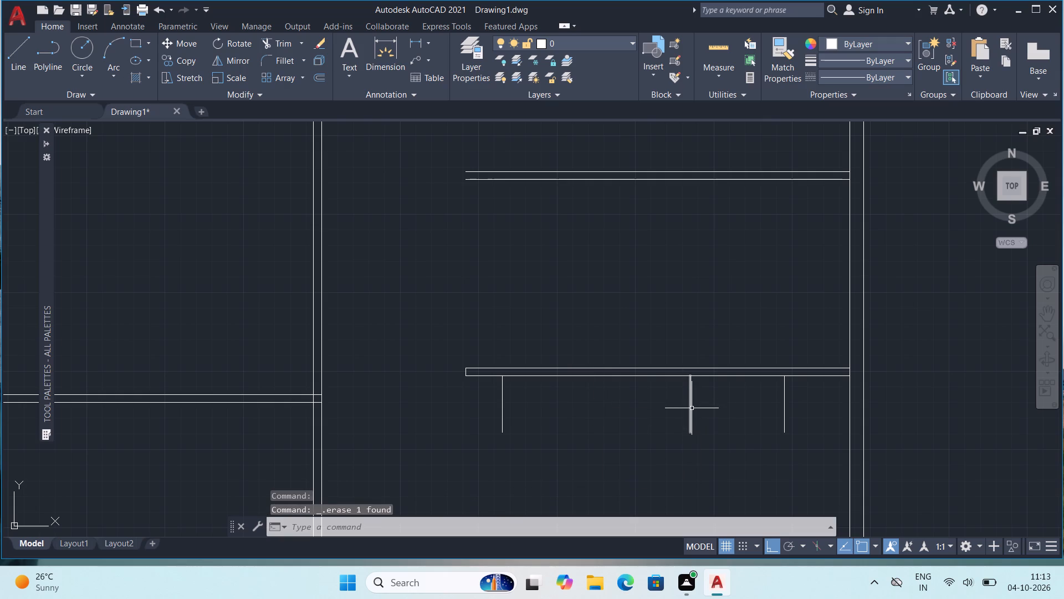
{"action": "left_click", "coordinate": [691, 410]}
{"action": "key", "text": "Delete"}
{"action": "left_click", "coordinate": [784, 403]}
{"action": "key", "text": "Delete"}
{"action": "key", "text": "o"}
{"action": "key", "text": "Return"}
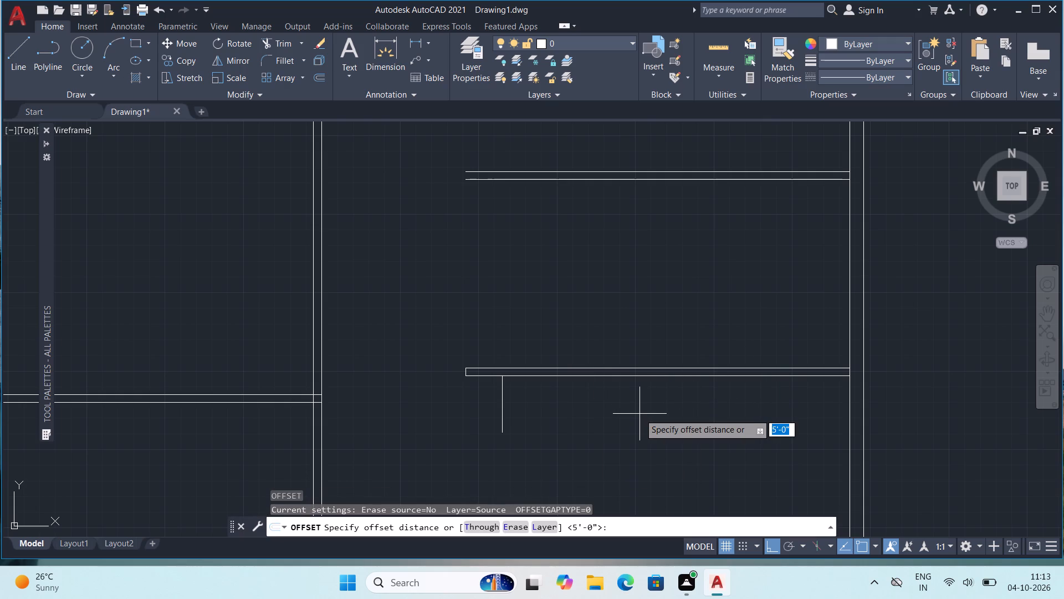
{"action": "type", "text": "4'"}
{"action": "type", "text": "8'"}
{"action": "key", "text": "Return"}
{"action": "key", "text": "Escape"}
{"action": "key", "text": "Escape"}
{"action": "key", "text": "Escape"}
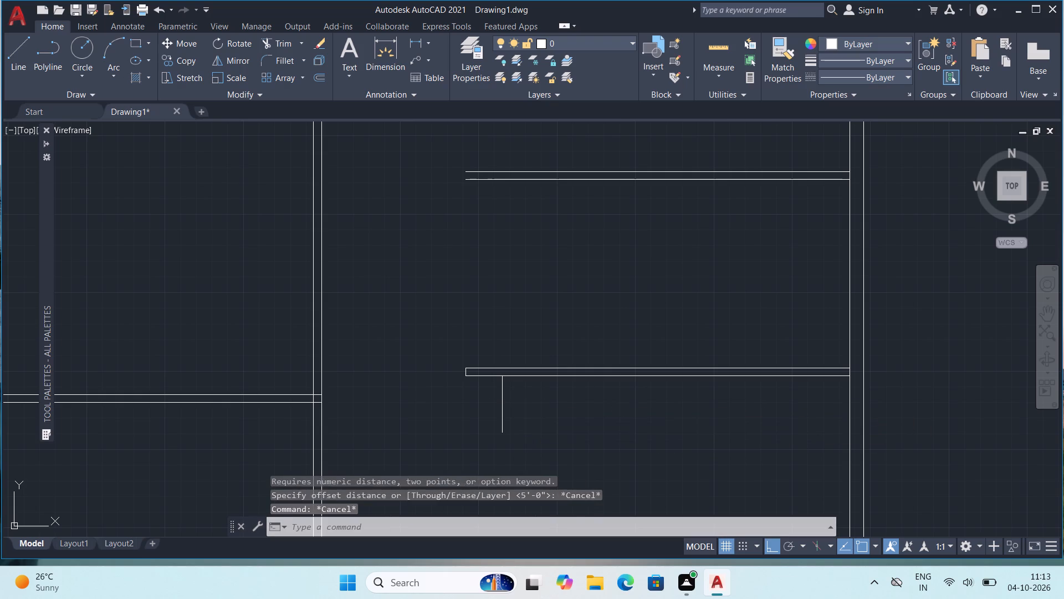
Offset the remaining 3' vertical line 4'8" to the right three times in succession along the lower partition's underside.
{"action": "key", "text": "o"}
{"action": "key", "text": "Return"}
{"action": "type", "text": "4'"}
{"action": "key", "text": "8"}
{"action": "key", "text": "shift+quotedbl"}
{"action": "key", "text": "Return"}
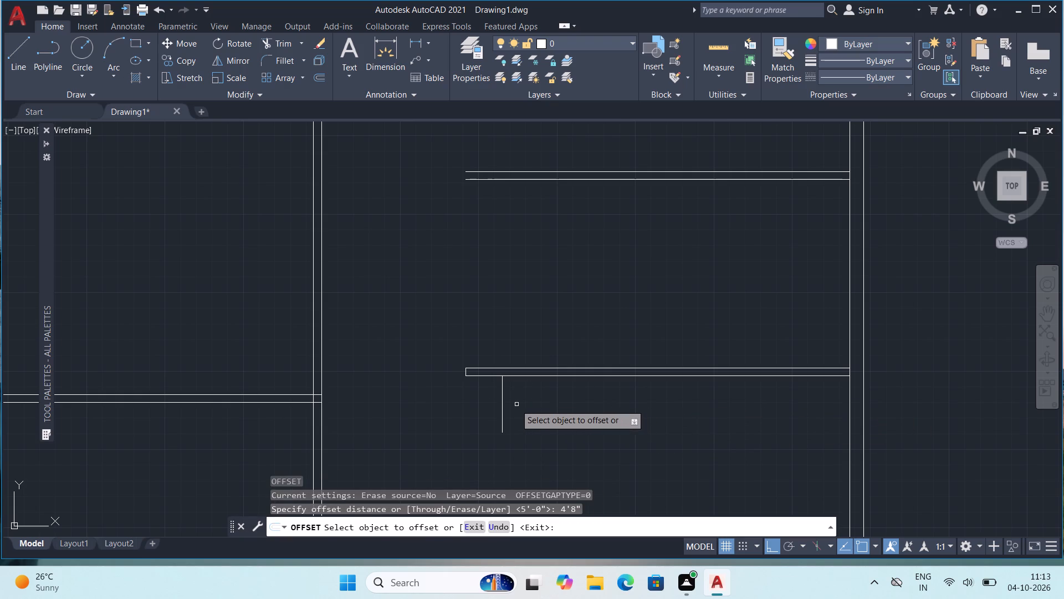
{"action": "left_click", "coordinate": [503, 404]}
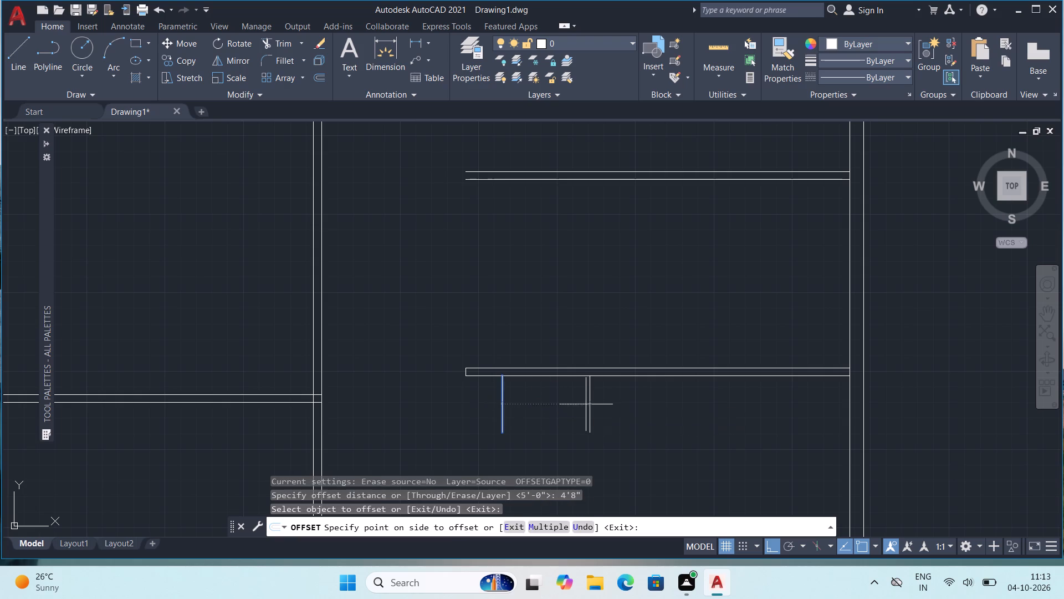
{"action": "left_click", "coordinate": [586, 404]}
{"action": "left_click", "coordinate": [589, 409]}
{"action": "left_click", "coordinate": [624, 409]}
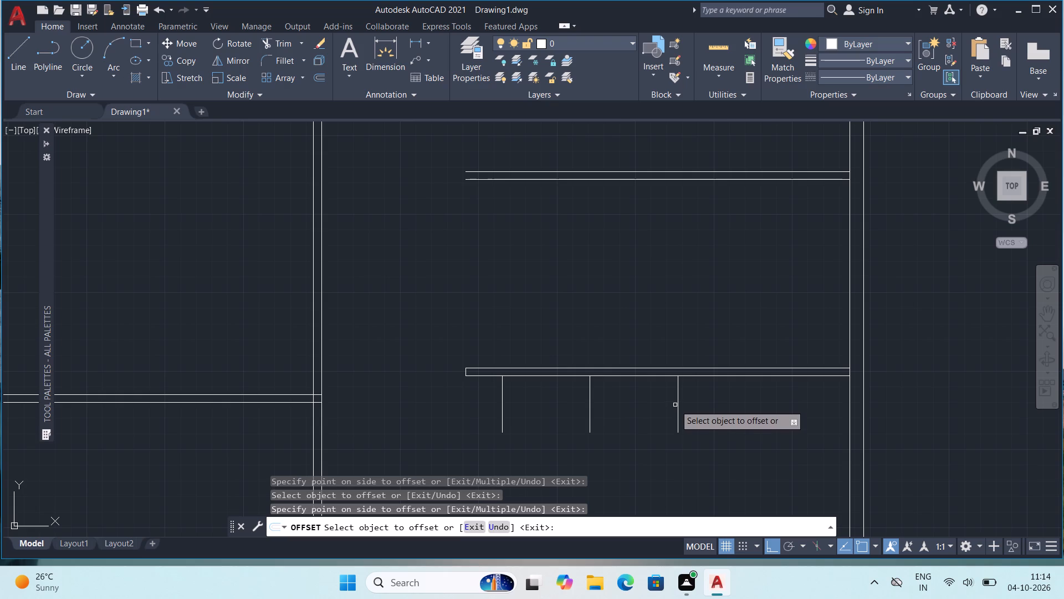
{"action": "left_click", "coordinate": [677, 394]}
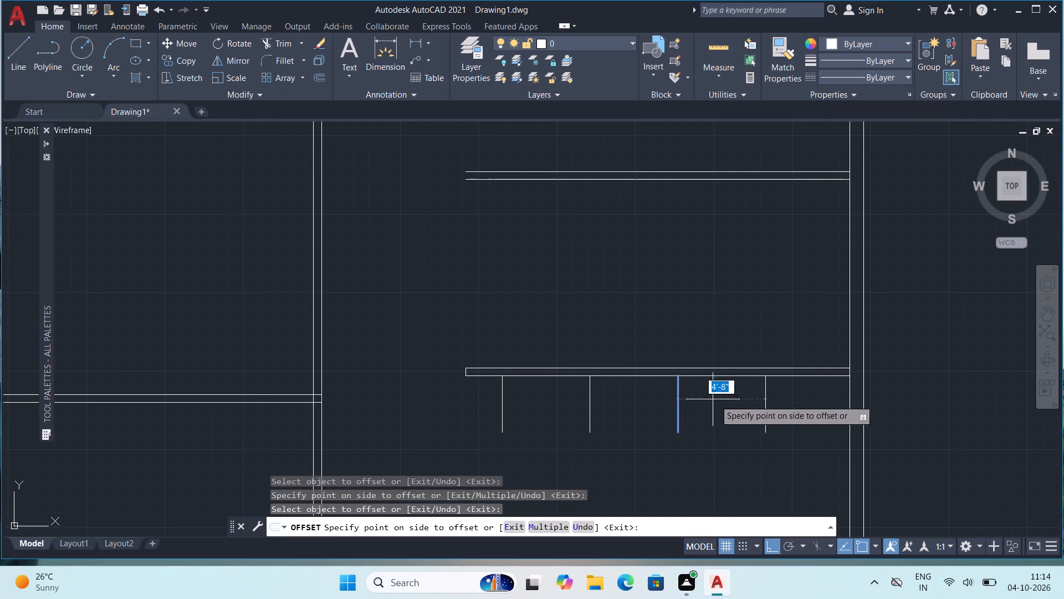
{"action": "left_click", "coordinate": [753, 407]}
{"action": "scroll", "coordinate": [646, 301], "scroll_direction": "up", "scroll_amount": 1}
{"action": "scroll", "coordinate": [646, 301], "scroll_direction": "down", "scroll_amount": 1}
{"action": "middle_click_drag", "start_coordinate": [644, 304], "coordinate": [646, 307]}
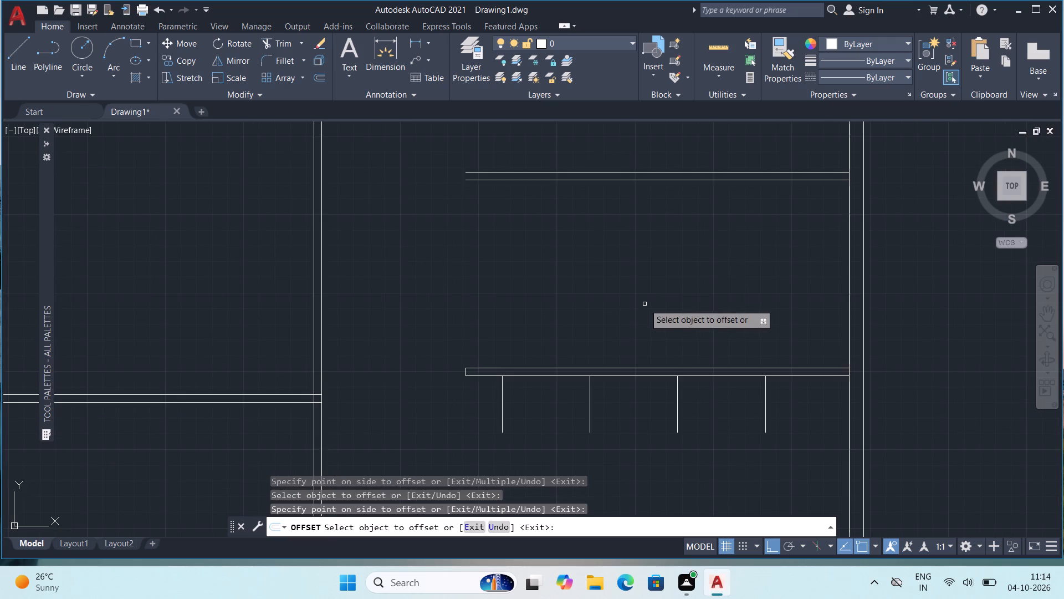
{"action": "middle_click_drag", "start_coordinate": [646, 307], "coordinate": [661, 367]}
{"action": "key", "text": "Escape"}
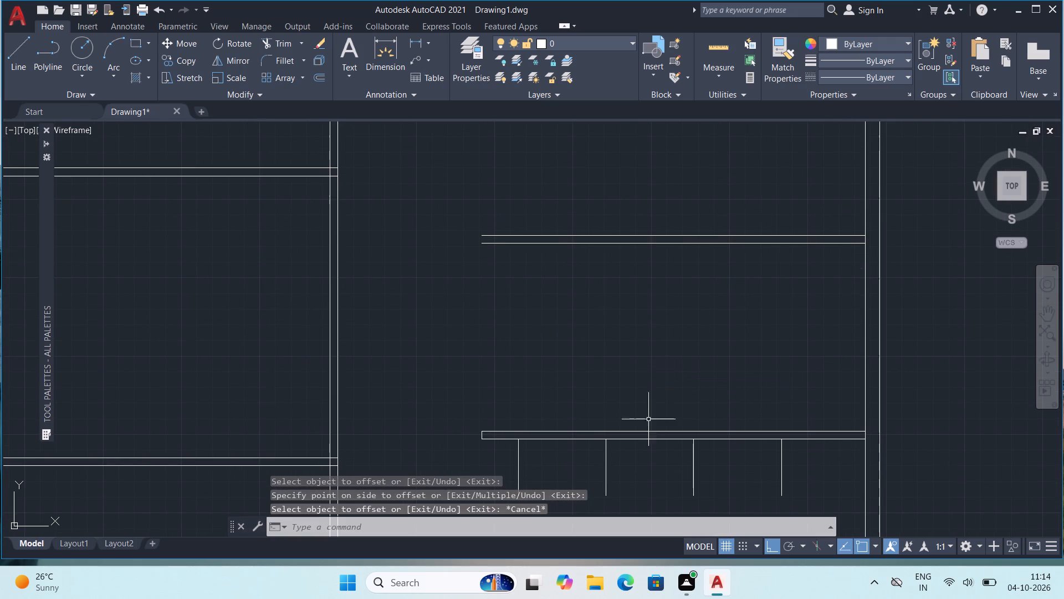
{"action": "middle_click_drag", "start_coordinate": [647, 420], "coordinate": [613, 313]}
{"action": "key", "text": "Escape"}
Offset each of the four vertical lines under the lower partition 3" to the right to give the dividers thickness.
{"action": "scroll", "coordinate": [535, 368], "scroll_direction": "up", "scroll_amount": 2}
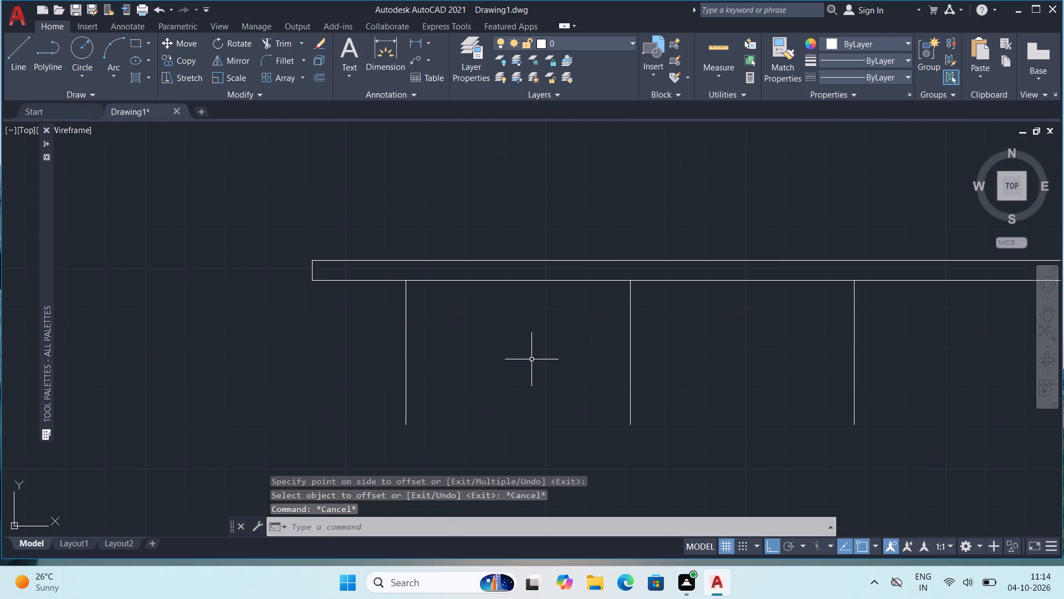
{"action": "middle_click_drag", "start_coordinate": [458, 388], "coordinate": [415, 351]}
{"action": "scroll", "coordinate": [419, 354], "scroll_direction": "up", "scroll_amount": 1}
{"action": "scroll", "coordinate": [542, 367], "scroll_direction": "down", "scroll_amount": 1}
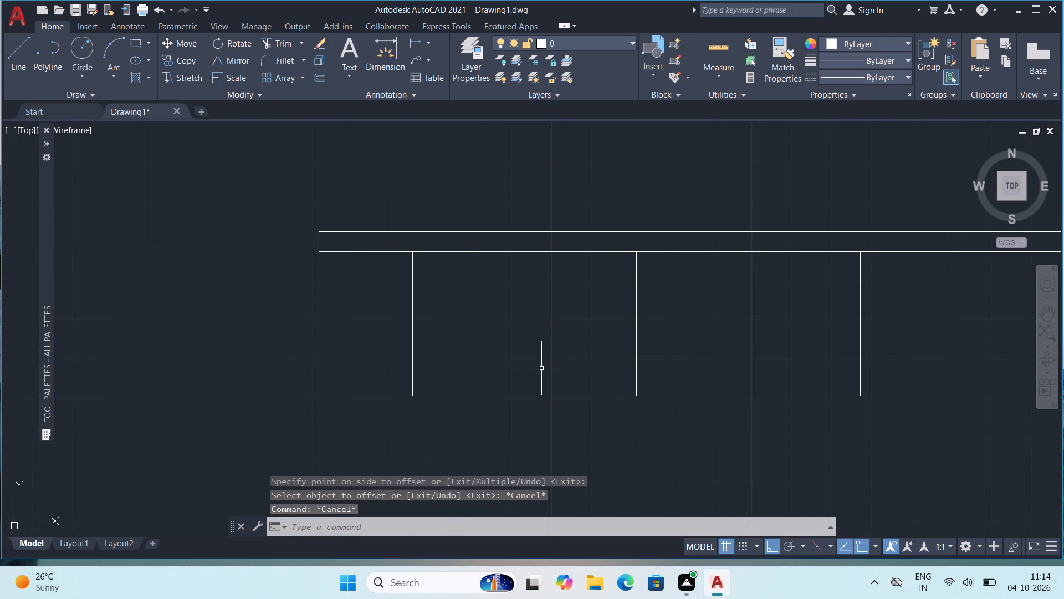
{"action": "key", "text": "o"}
{"action": "key", "text": "Return"}
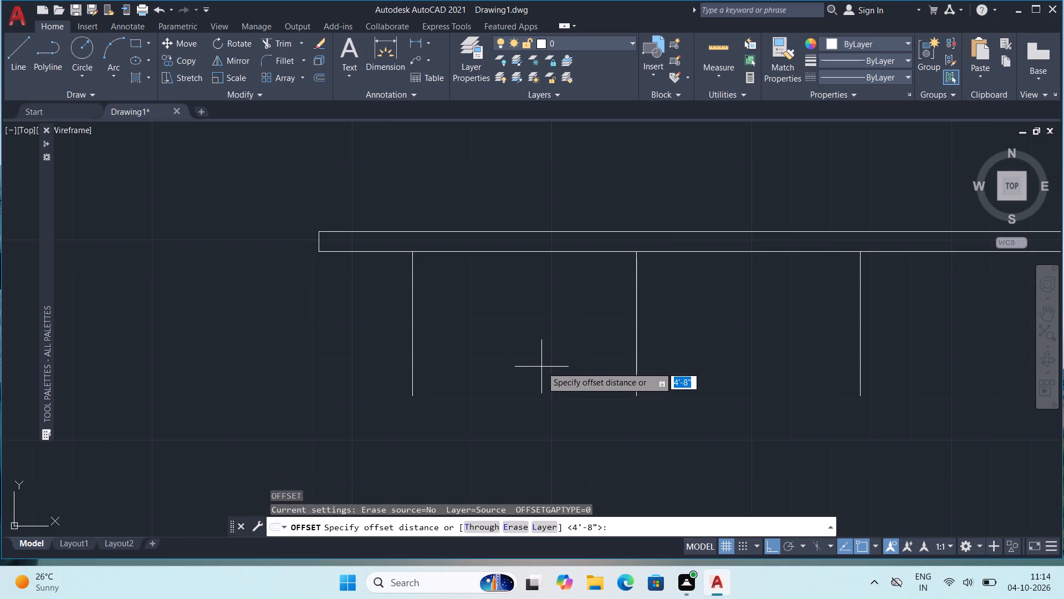
{"action": "type", "text": "3\""}
{"action": "key", "text": "Return"}
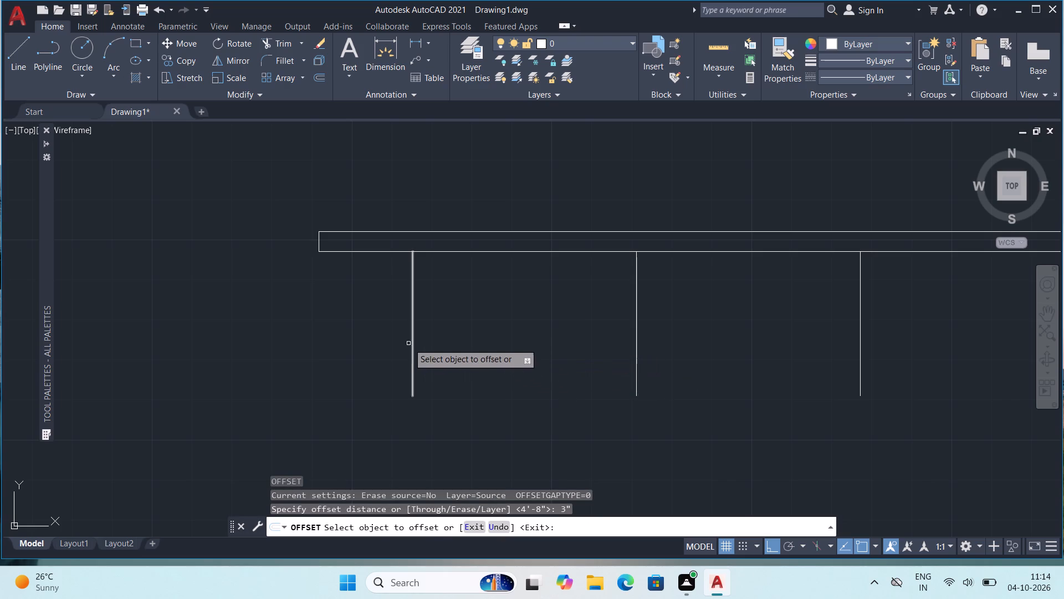
{"action": "left_click", "coordinate": [413, 341]}
{"action": "left_click", "coordinate": [429, 342]}
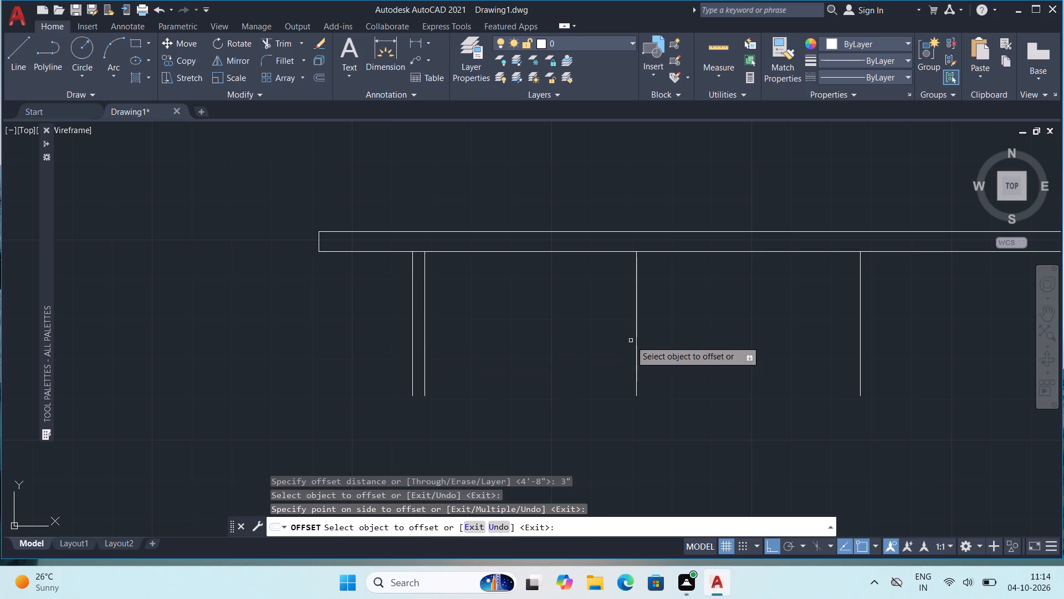
{"action": "left_click", "coordinate": [638, 345]}
{"action": "left_click", "coordinate": [686, 343]}
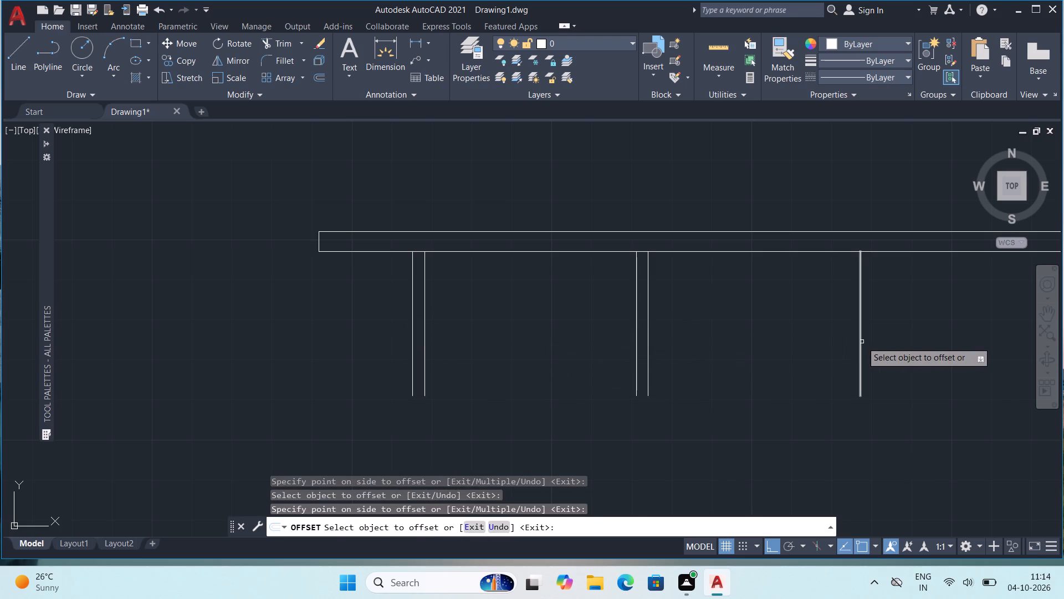
{"action": "left_click", "coordinate": [862, 342]}
{"action": "left_click", "coordinate": [865, 341]}
{"action": "scroll", "coordinate": [883, 331], "scroll_direction": "down", "scroll_amount": 2}
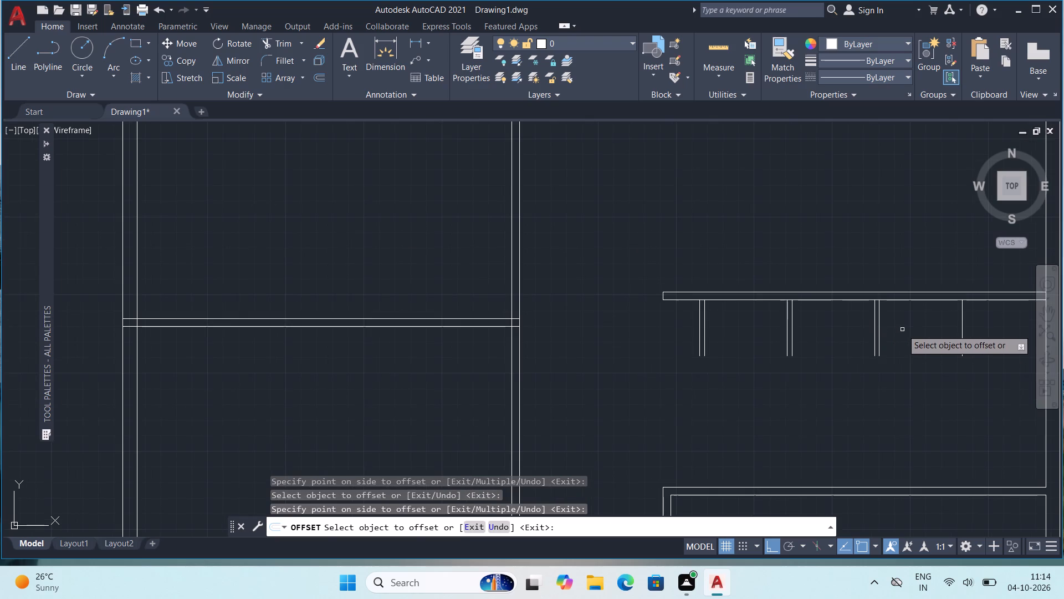
{"action": "middle_click_drag", "start_coordinate": [902, 329], "coordinate": [638, 353]}
{"action": "left_click", "coordinate": [697, 351]}
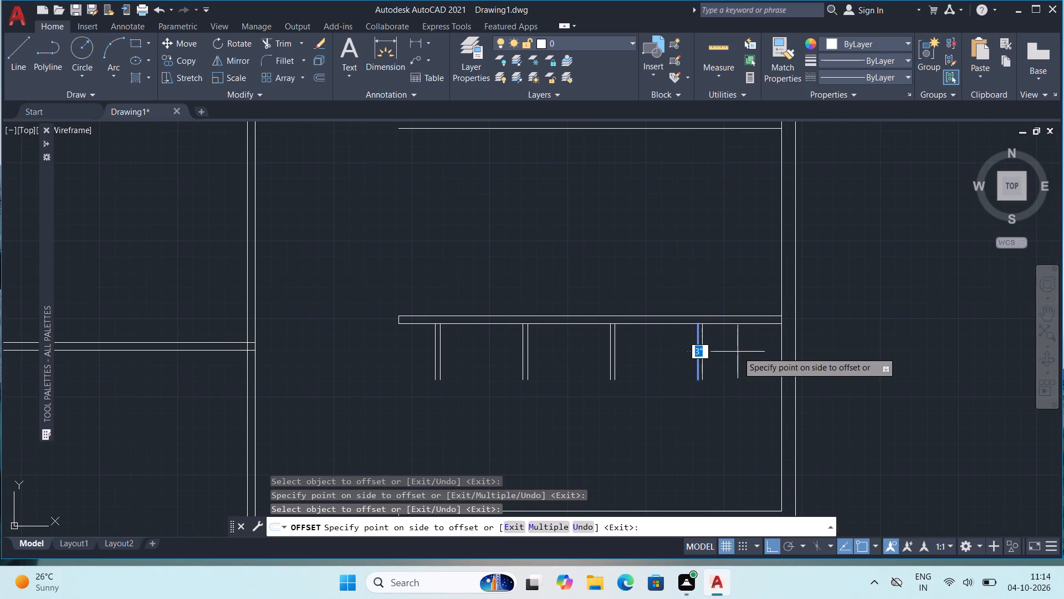
{"action": "left_click", "coordinate": [738, 352]}
{"action": "scroll", "coordinate": [710, 357], "scroll_direction": "down", "scroll_amount": 1}
{"action": "scroll", "coordinate": [684, 395], "scroll_direction": "down", "scroll_amount": 2}
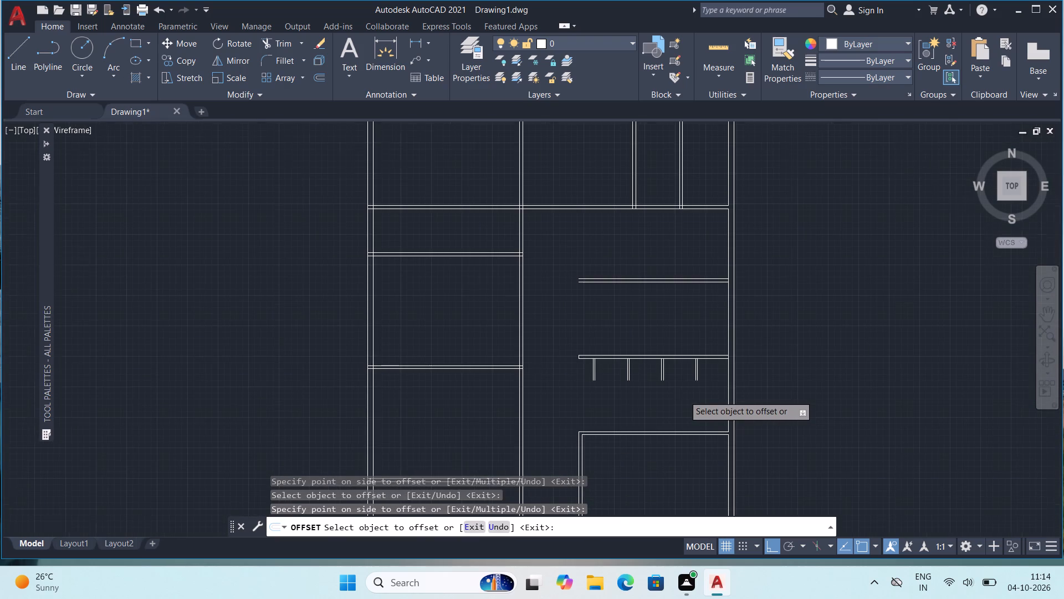
{"action": "middle_click_drag", "start_coordinate": [685, 400], "coordinate": [684, 410]}
{"action": "scroll", "coordinate": [656, 360], "scroll_direction": "up", "scroll_amount": 1}
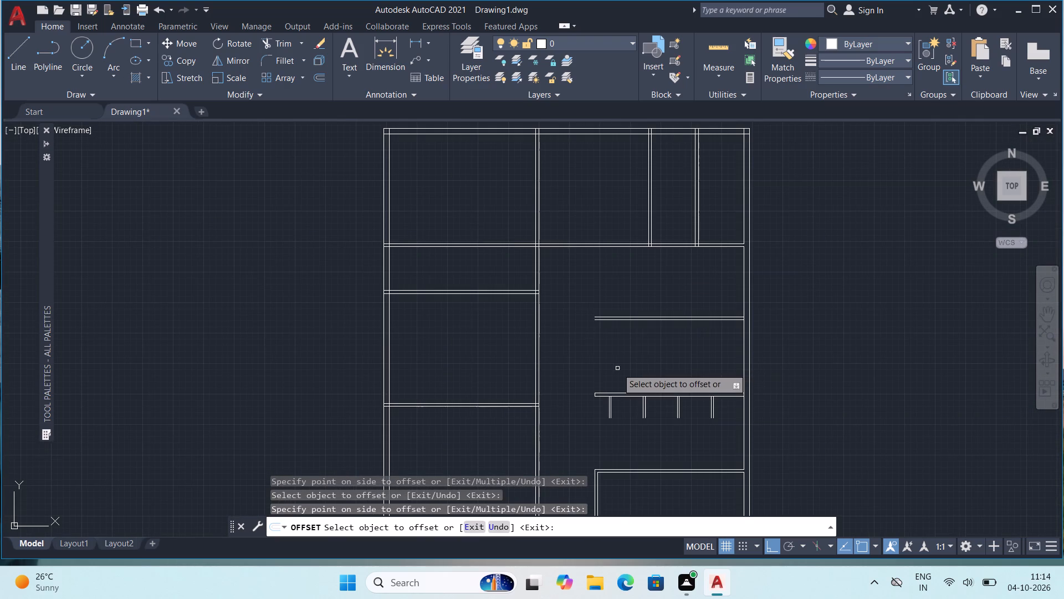
{"action": "scroll", "coordinate": [617, 368], "scroll_direction": "up", "scroll_amount": 1}
{"action": "key", "text": "Escape"}
Draw a 3' vertical line downward from the upper partition's underside, aligned with the leftmost divider of the lower partition.
{"action": "middle_click_drag", "start_coordinate": [596, 398], "coordinate": [565, 379]}
{"action": "scroll", "coordinate": [565, 378], "scroll_direction": "up", "scroll_amount": 1}
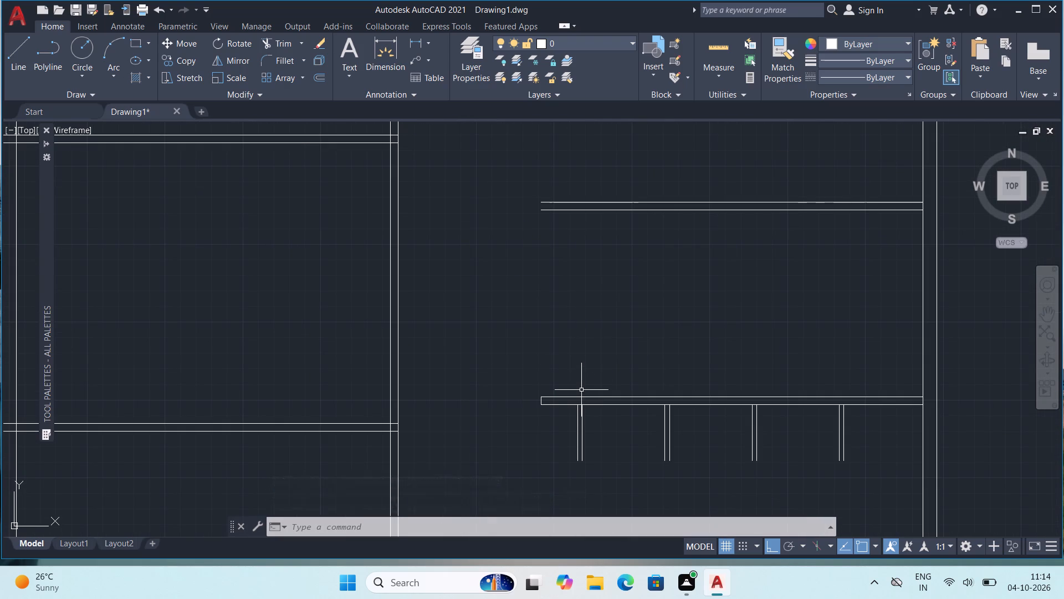
{"action": "key", "text": "l"}
{"action": "key", "text": "Return"}
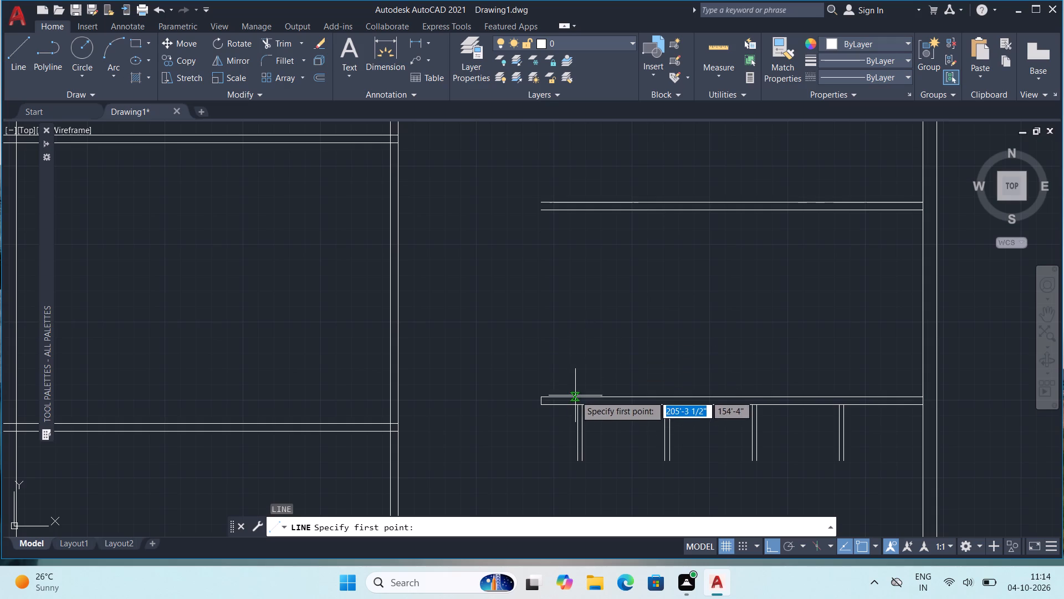
{"action": "left_click", "coordinate": [577, 210]}
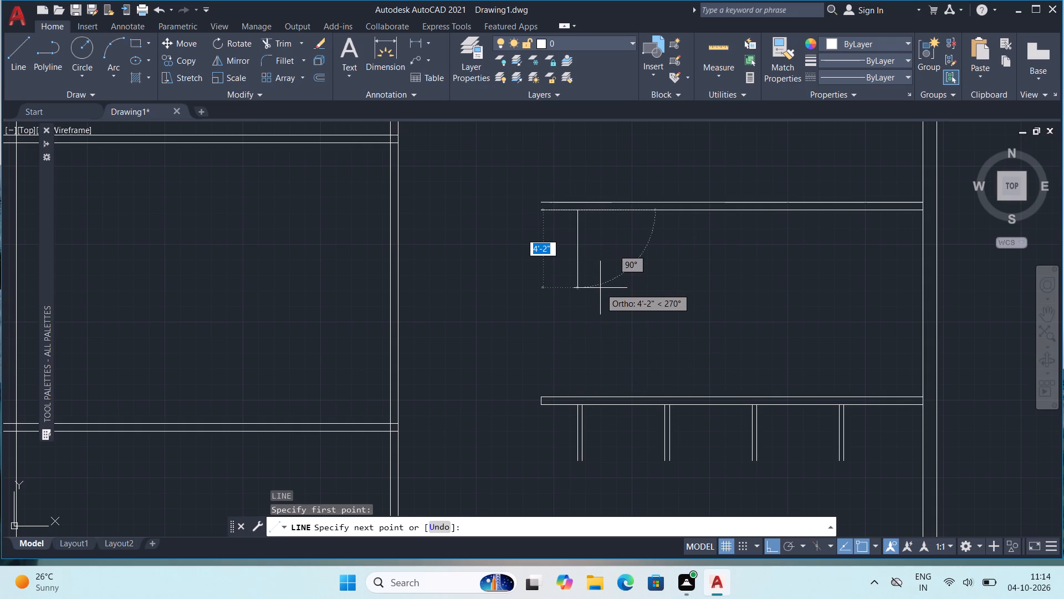
{"action": "type", "text": "3'"}
{"action": "key", "text": "Return"}
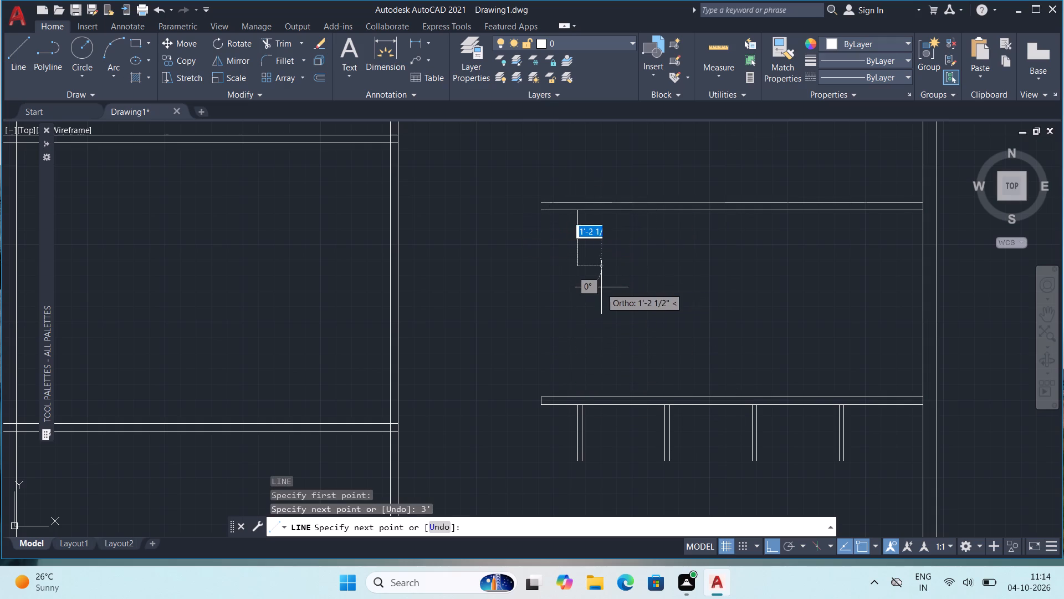
{"action": "key", "text": "Escape"}
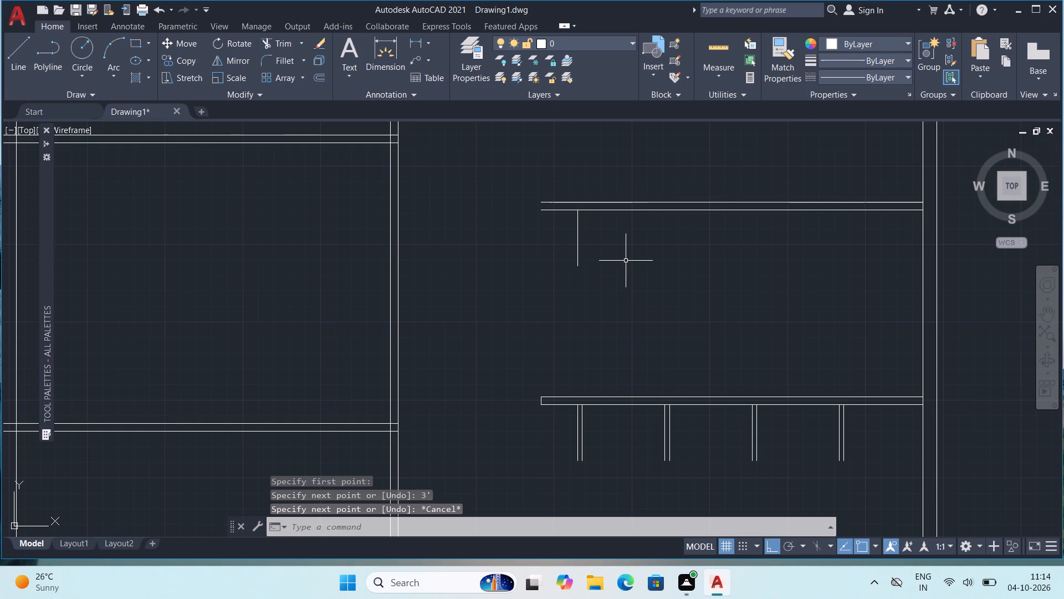
Offset the new 3' vertical line 4'8" to the right three times in succession along the upper partition's underside.
{"action": "key", "text": "o"}
{"action": "key", "text": "Return"}
{"action": "type", "text": "4'"}
{"action": "type", "text": "8\""}
{"action": "key", "text": "Return"}
{"action": "left_click", "coordinate": [577, 237]}
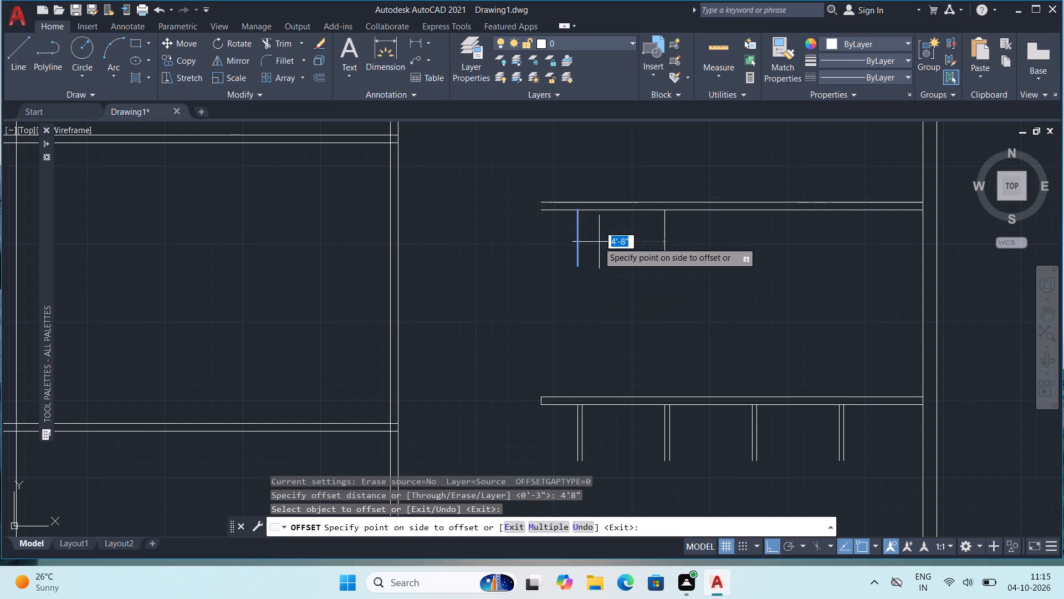
{"action": "left_click", "coordinate": [600, 242]}
{"action": "left_click", "coordinate": [664, 260]}
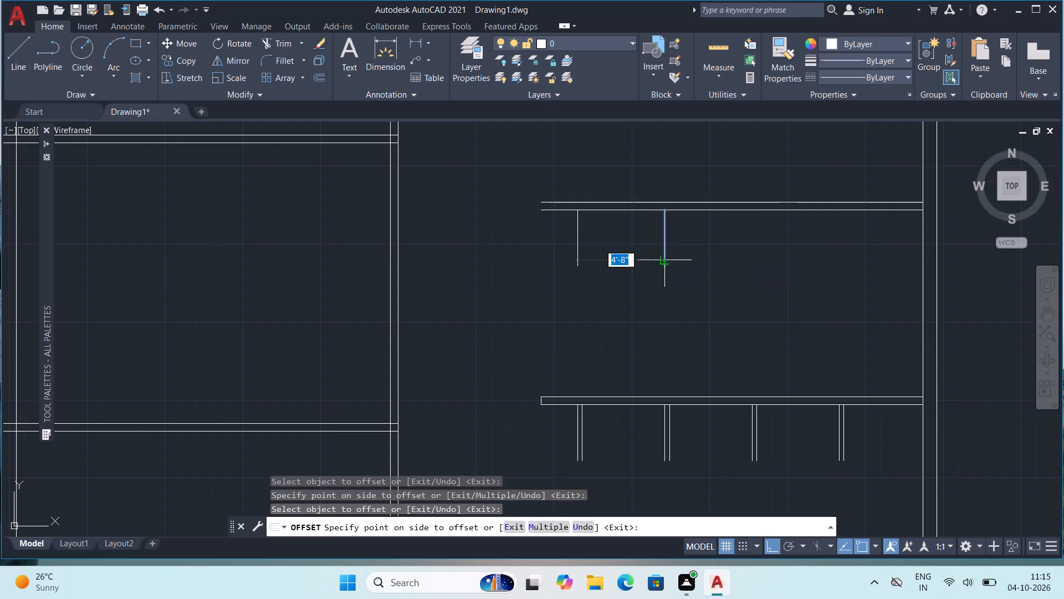
{"action": "left_click", "coordinate": [750, 270]}
{"action": "left_click", "coordinate": [753, 263]}
{"action": "left_click", "coordinate": [808, 258]}
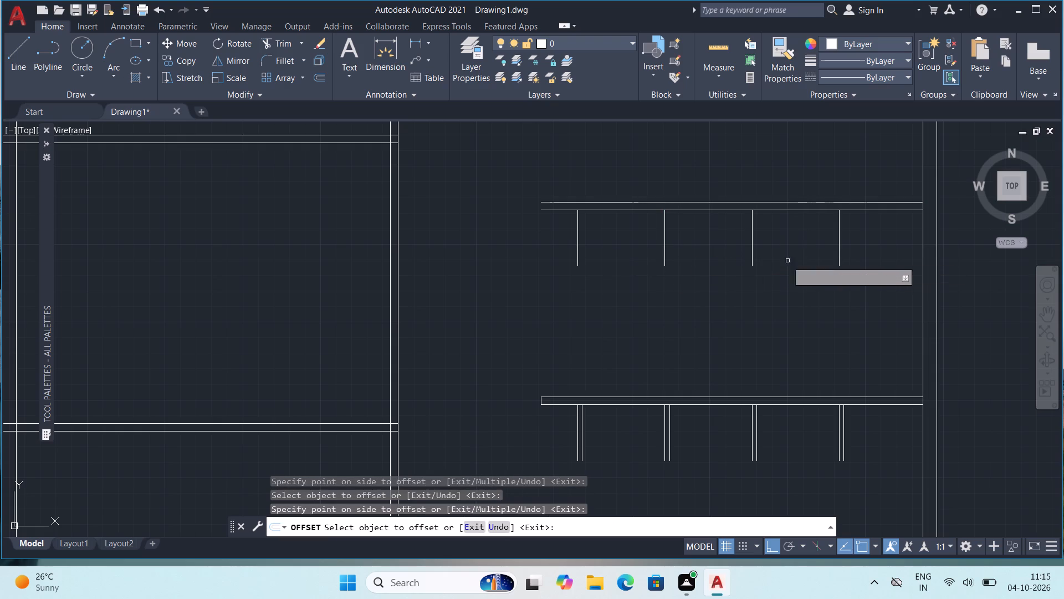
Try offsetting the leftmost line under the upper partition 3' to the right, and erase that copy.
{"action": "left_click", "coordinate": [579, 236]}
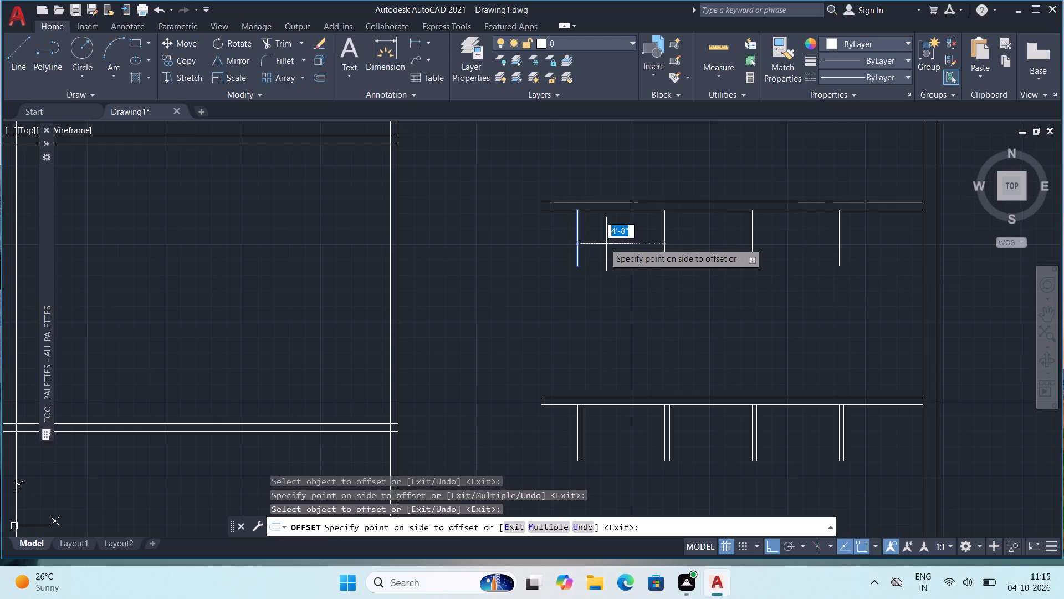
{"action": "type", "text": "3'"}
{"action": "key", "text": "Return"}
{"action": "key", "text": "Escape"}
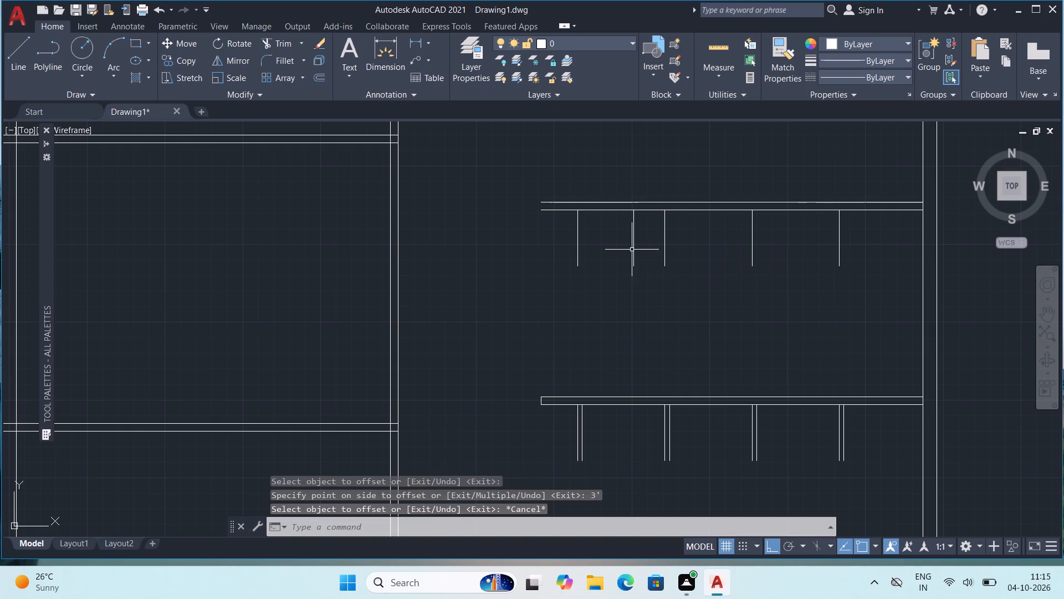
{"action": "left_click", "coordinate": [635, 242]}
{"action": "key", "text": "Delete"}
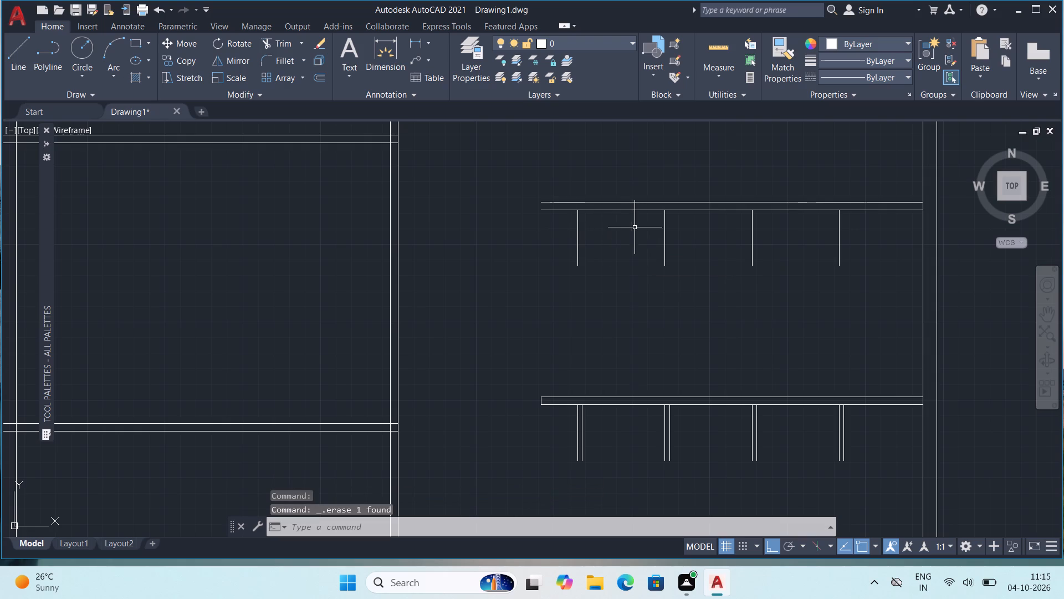
Offset each of the four vertical lines under the upper partition 3" to the right to give the dividers thickness.
{"action": "key", "text": "o"}
{"action": "key", "text": "Return"}
{"action": "key", "text": "3"}
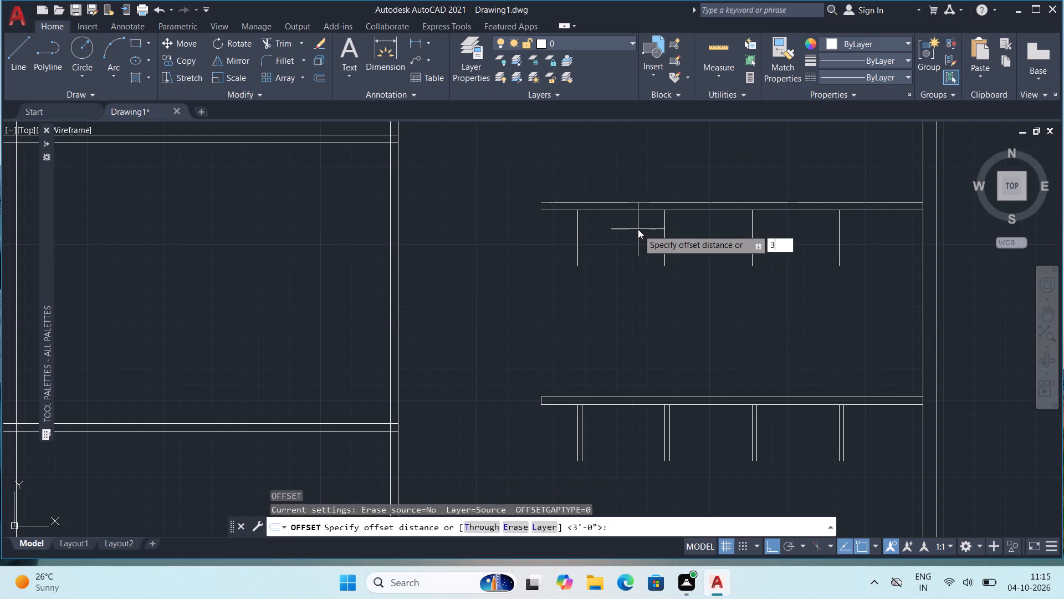
{"action": "key", "text": "shift+quotedbl"}
{"action": "key", "text": "Return"}
{"action": "left_click", "coordinate": [579, 236]}
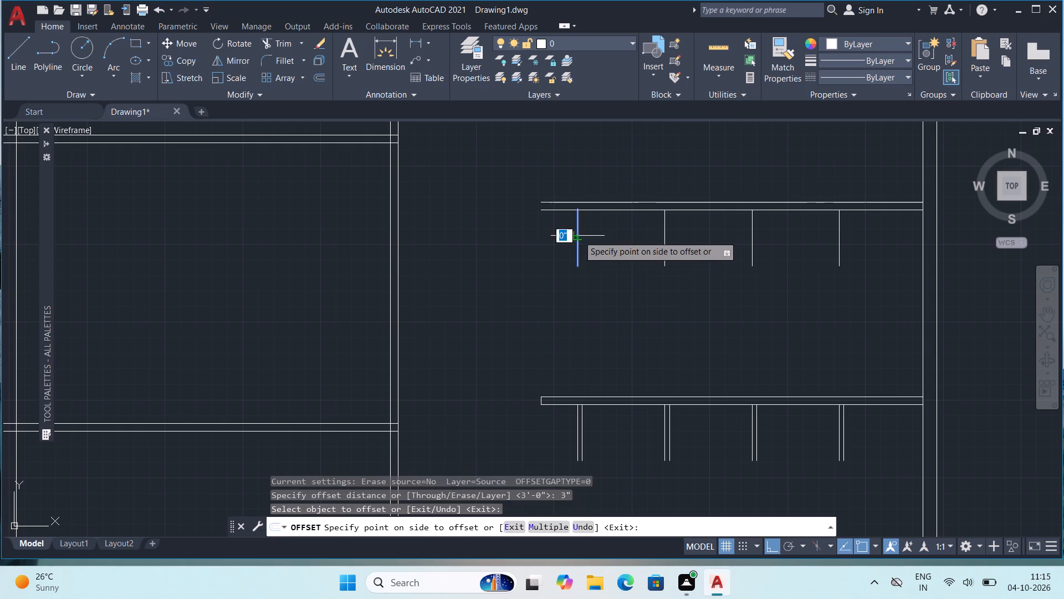
{"action": "left_click", "coordinate": [602, 240]}
{"action": "left_click", "coordinate": [666, 247]}
{"action": "left_click", "coordinate": [678, 246]}
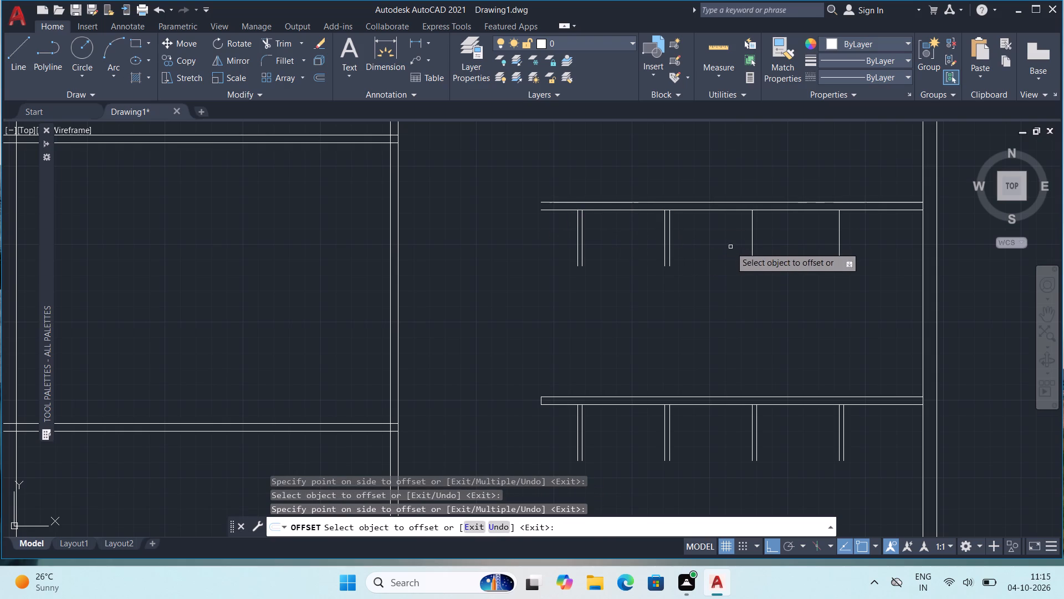
{"action": "left_click", "coordinate": [750, 253]}
{"action": "left_click", "coordinate": [761, 258]}
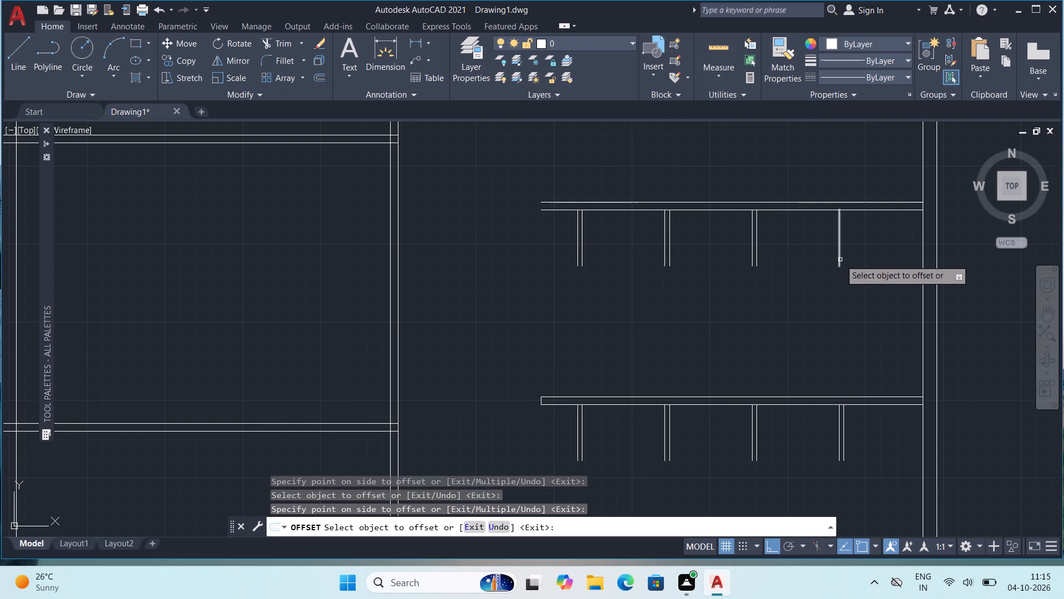
{"action": "left_click", "coordinate": [840, 260]}
{"action": "left_click", "coordinate": [863, 265]}
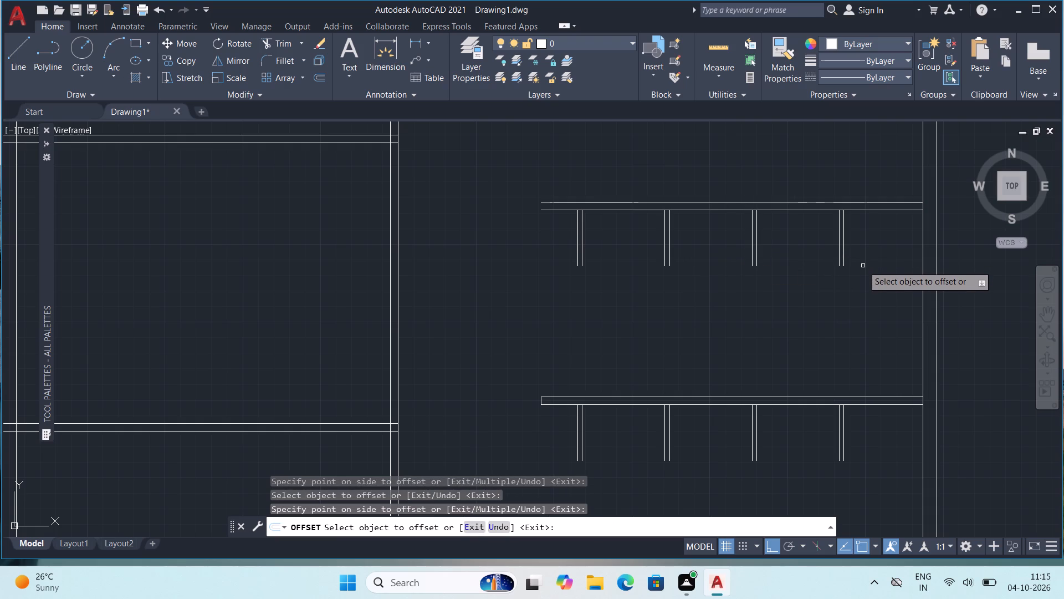
{"action": "middle_click_drag", "start_coordinate": [649, 302], "coordinate": [641, 328]}
{"action": "scroll", "coordinate": [644, 311], "scroll_direction": "down", "scroll_amount": 1}
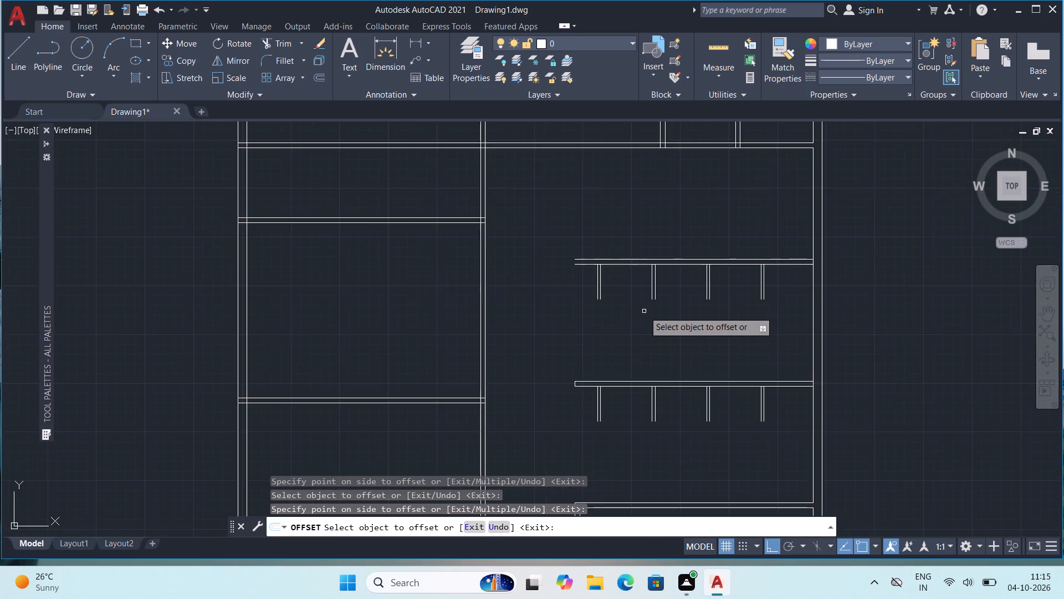
Copy the upper partition with its four stall dividers and paste the copy outside the plan, beyond the left outer wall.
{"action": "scroll", "coordinate": [644, 311], "scroll_direction": "down", "scroll_amount": 1}
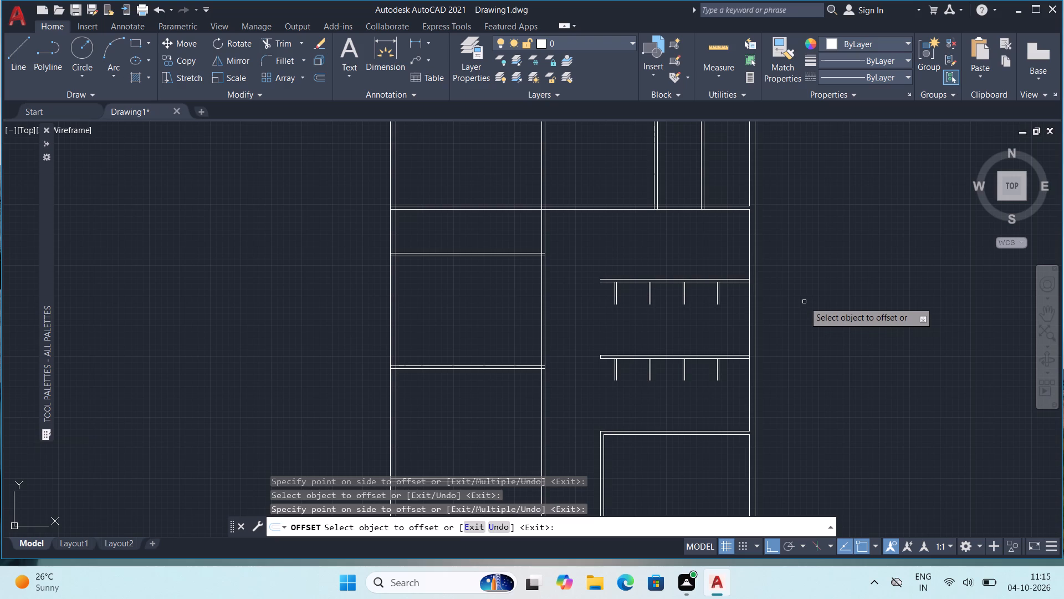
{"action": "key", "text": "Escape"}
{"action": "key", "text": "Escape"}
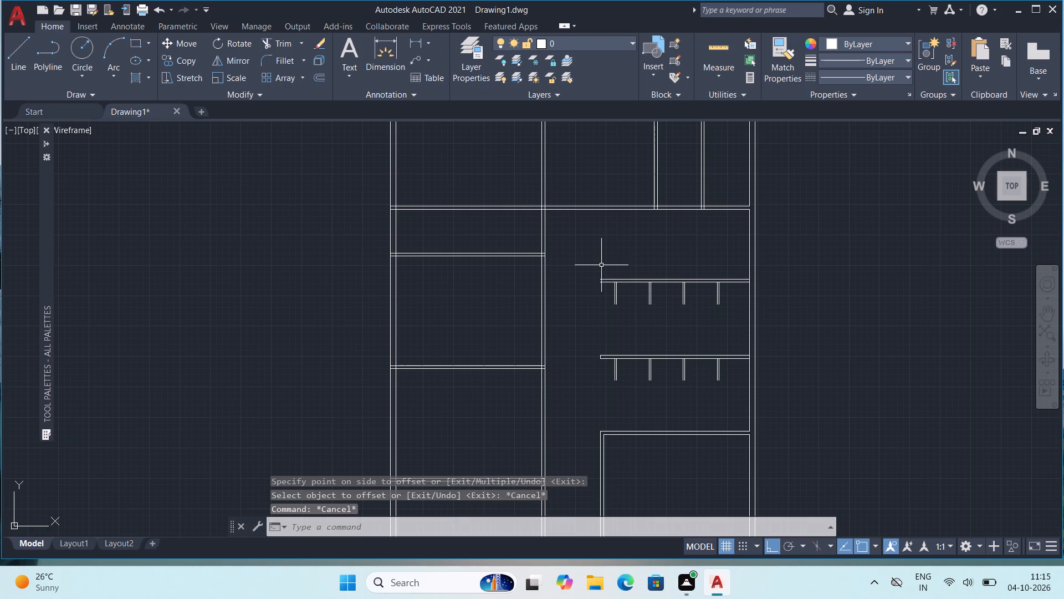
{"action": "left_click", "coordinate": [593, 266]}
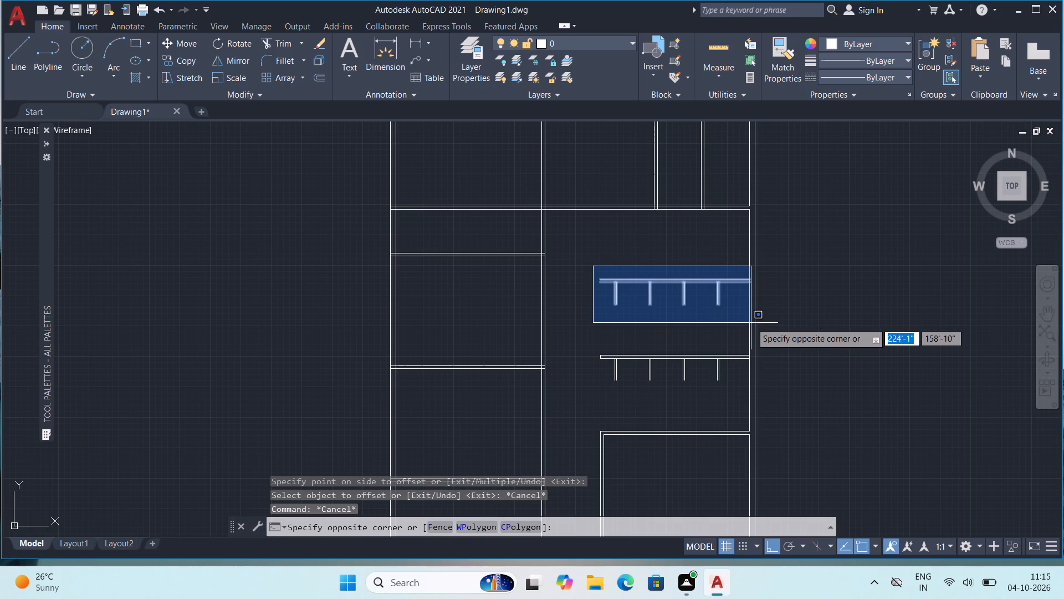
{"action": "left_click", "coordinate": [751, 323]}
{"action": "key", "text": "ctrl+c"}
{"action": "key", "text": "ctrl+v"}
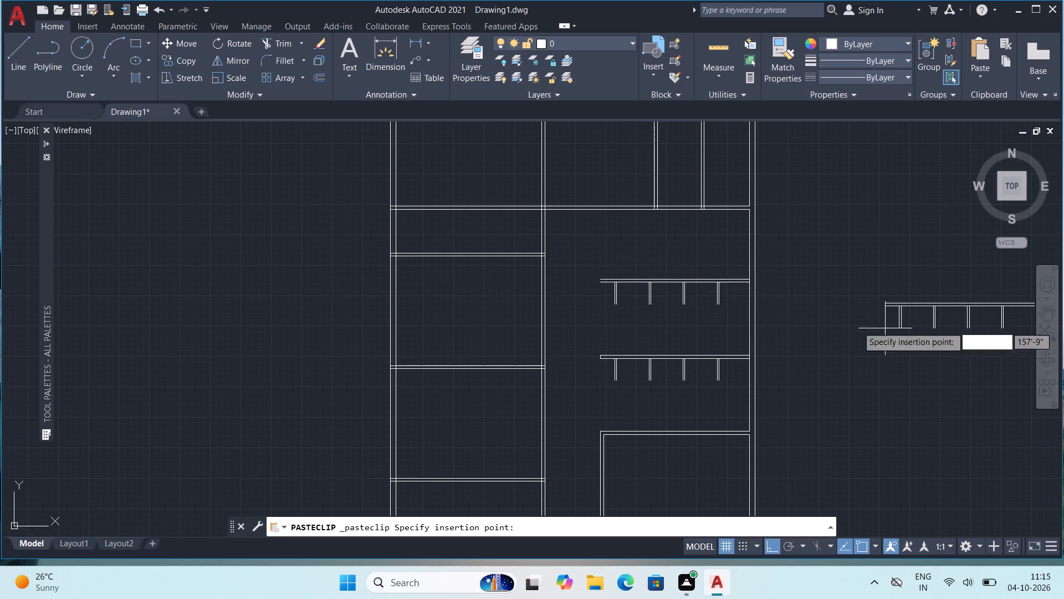
{"action": "left_click", "coordinate": [160, 325]}
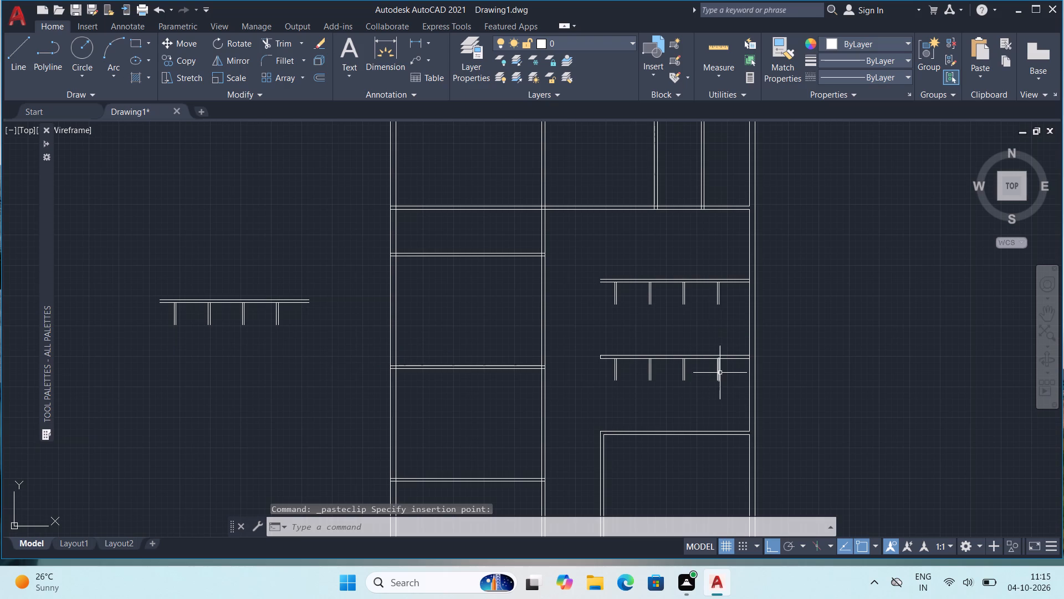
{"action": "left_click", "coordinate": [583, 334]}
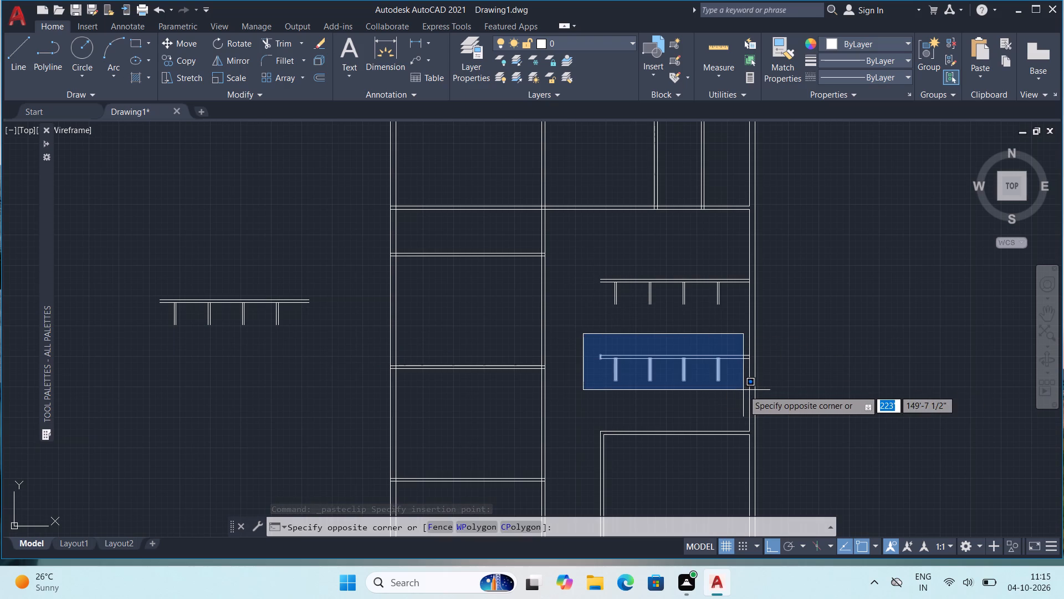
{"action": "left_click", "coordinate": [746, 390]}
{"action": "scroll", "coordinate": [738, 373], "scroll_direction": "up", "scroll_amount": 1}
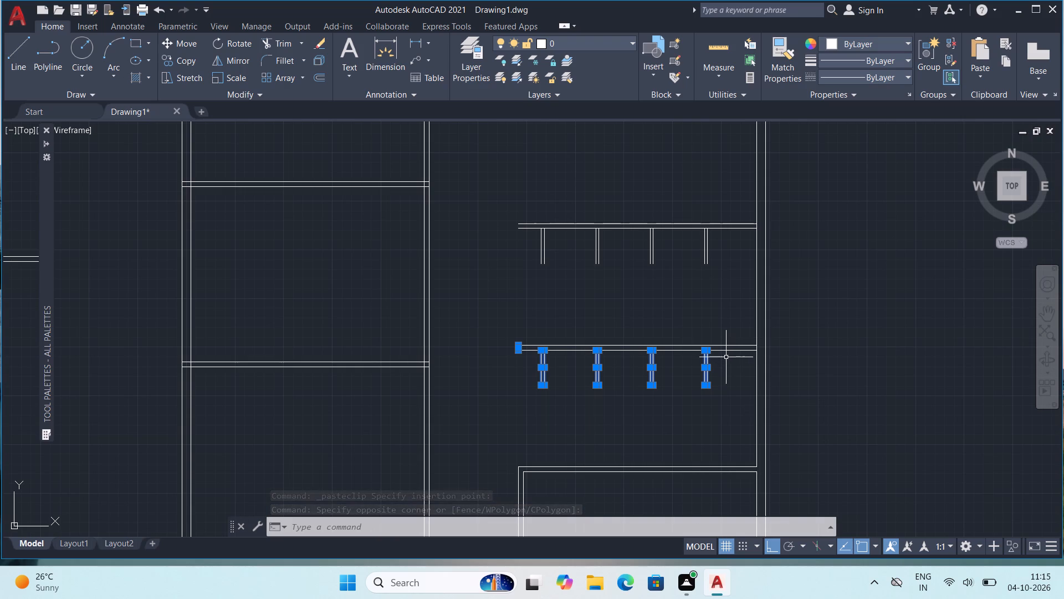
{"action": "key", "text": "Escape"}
Erase both original stall rows, partition lines and dividers included, from the right-hand area of the plan.
{"action": "scroll", "coordinate": [669, 349], "scroll_direction": "down", "scroll_amount": 1}
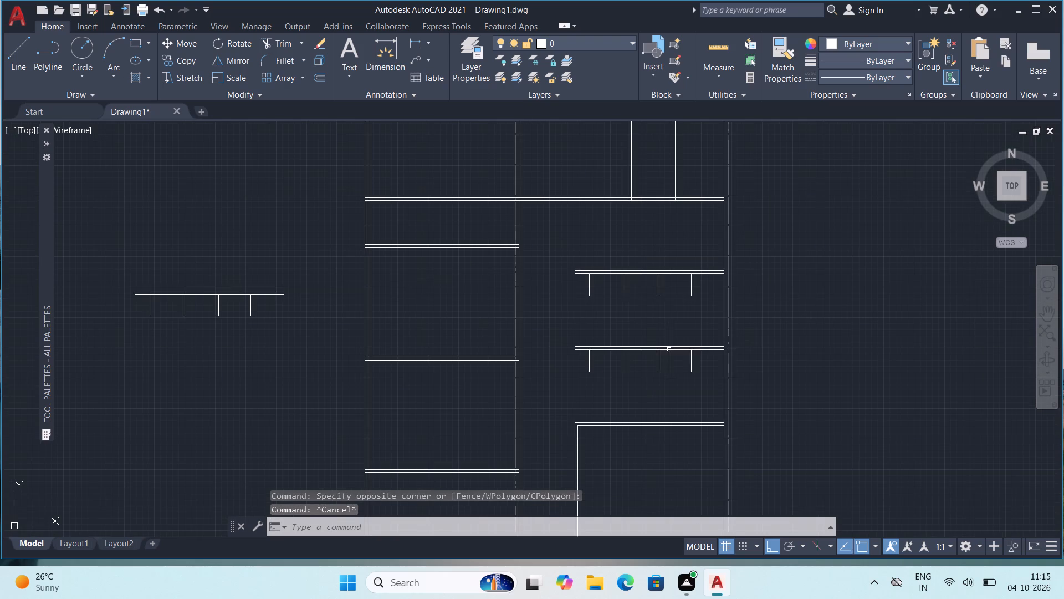
{"action": "middle_click_drag", "start_coordinate": [673, 318], "coordinate": [673, 310]}
{"action": "left_click_drag", "start_coordinate": [567, 243], "coordinate": [576, 250]}
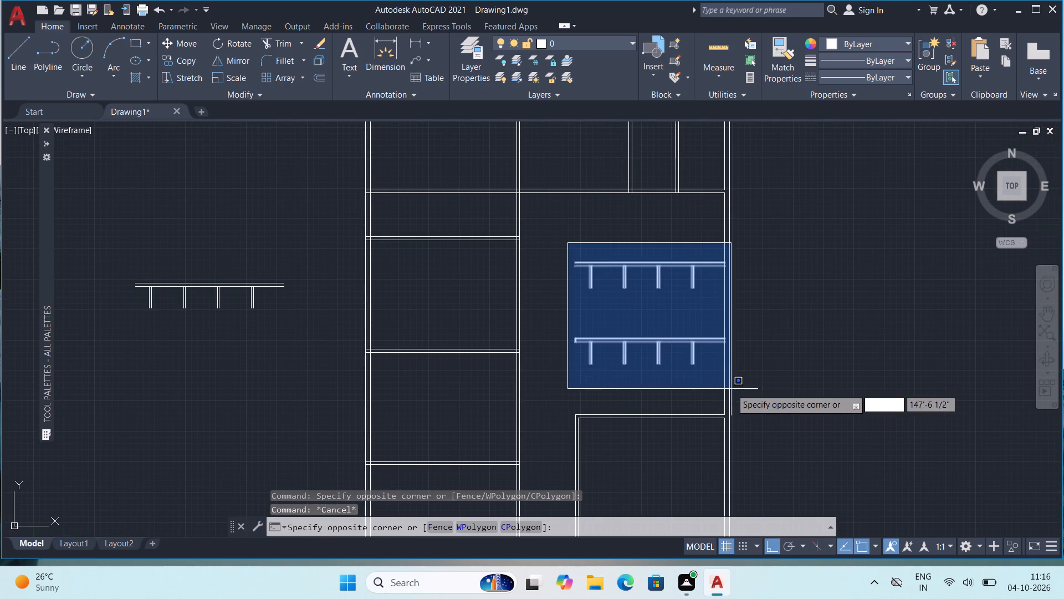
{"action": "left_click", "coordinate": [712, 378]}
{"action": "key", "text": "Delete"}
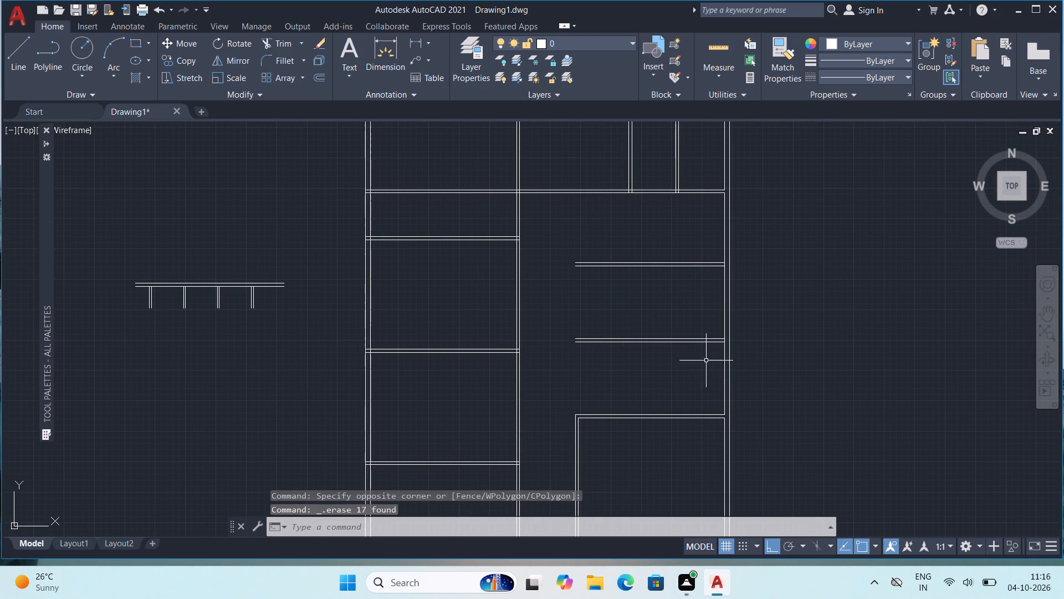
{"action": "left_click", "coordinate": [672, 252]}
{"action": "left_click", "coordinate": [581, 351]}
{"action": "key", "text": "Delete"}
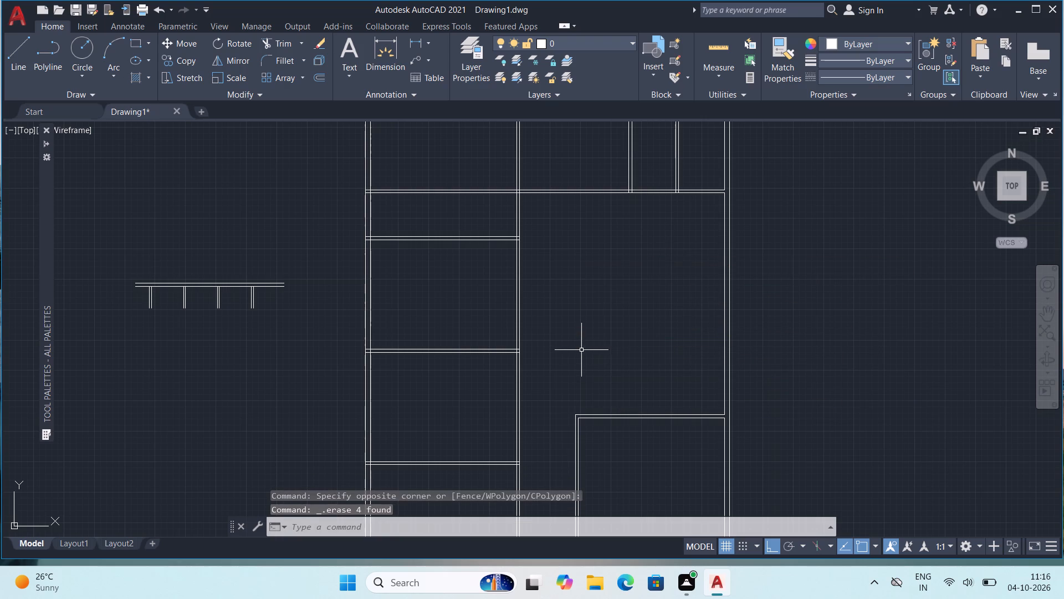
With Snap on, paste three copies of the stall row, stacked one above another over the lower-right room and left-aligned with it.
{"action": "left_click", "coordinate": [105, 252]}
{"action": "left_click", "coordinate": [300, 327]}
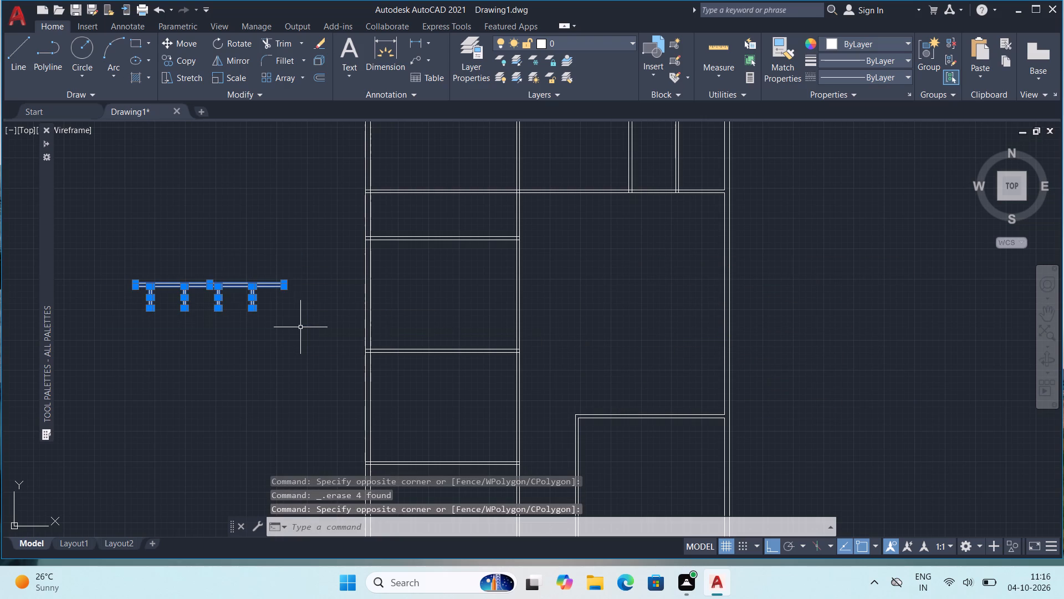
{"action": "key", "text": "ctrl+v"}
{"action": "key", "text": "ctrl+b"}
{"action": "scroll", "coordinate": [597, 373], "scroll_direction": "up", "scroll_amount": 1}
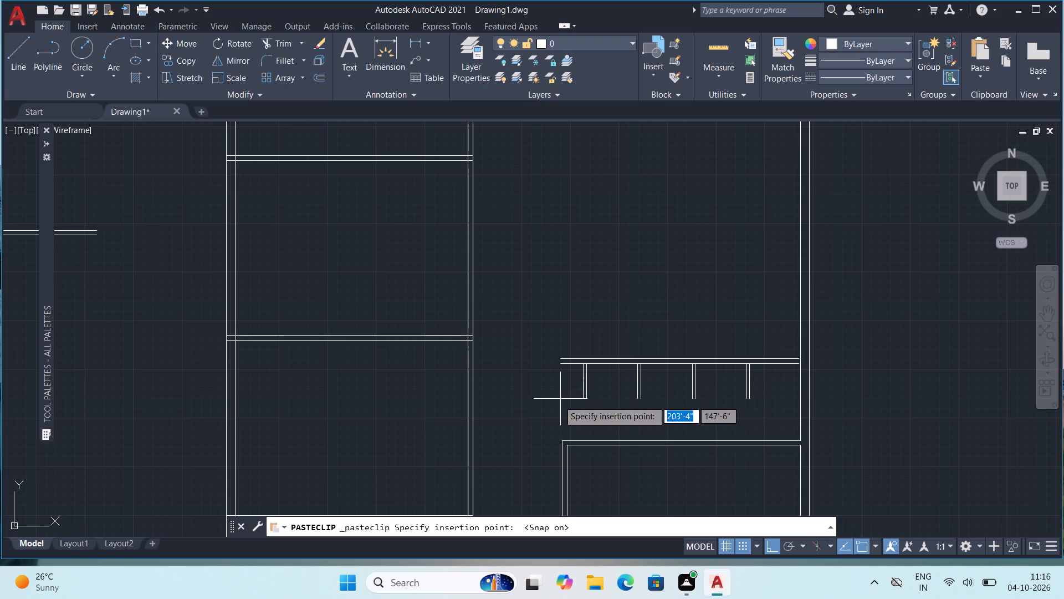
{"action": "scroll", "coordinate": [559, 399], "scroll_direction": "up", "scroll_amount": 1}
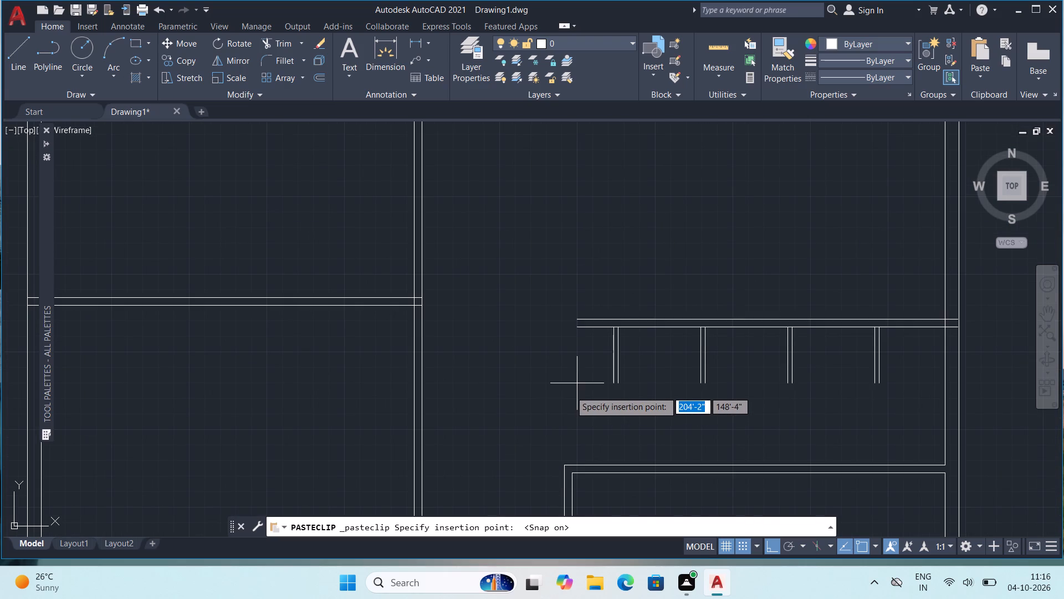
{"action": "left_click", "coordinate": [564, 394]}
{"action": "scroll", "coordinate": [611, 313], "scroll_direction": "down", "scroll_amount": 1}
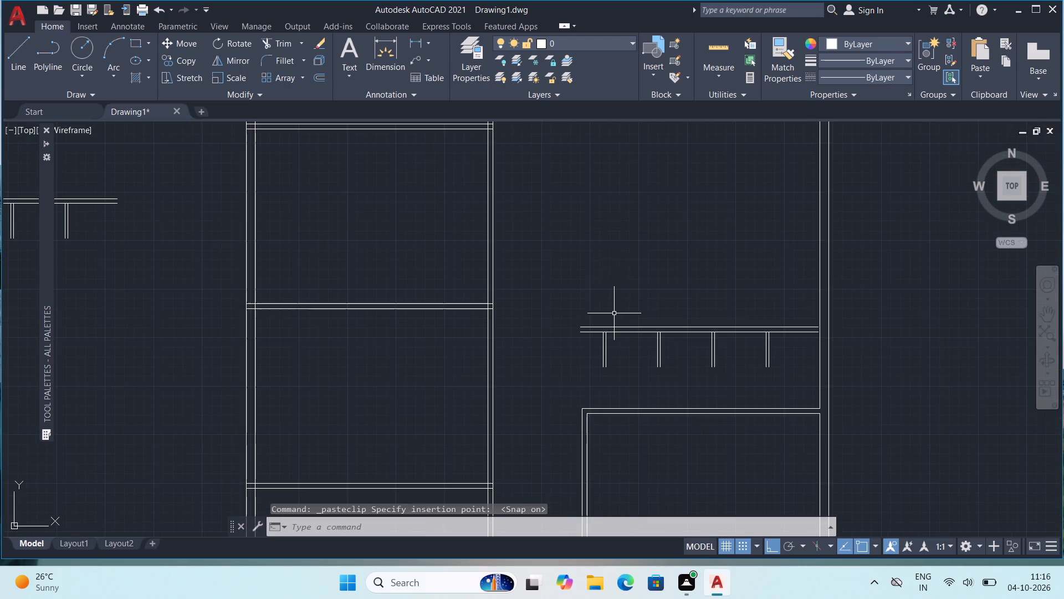
{"action": "middle_click_drag", "start_coordinate": [661, 271], "coordinate": [668, 344]}
{"action": "key", "text": "ctrl+v"}
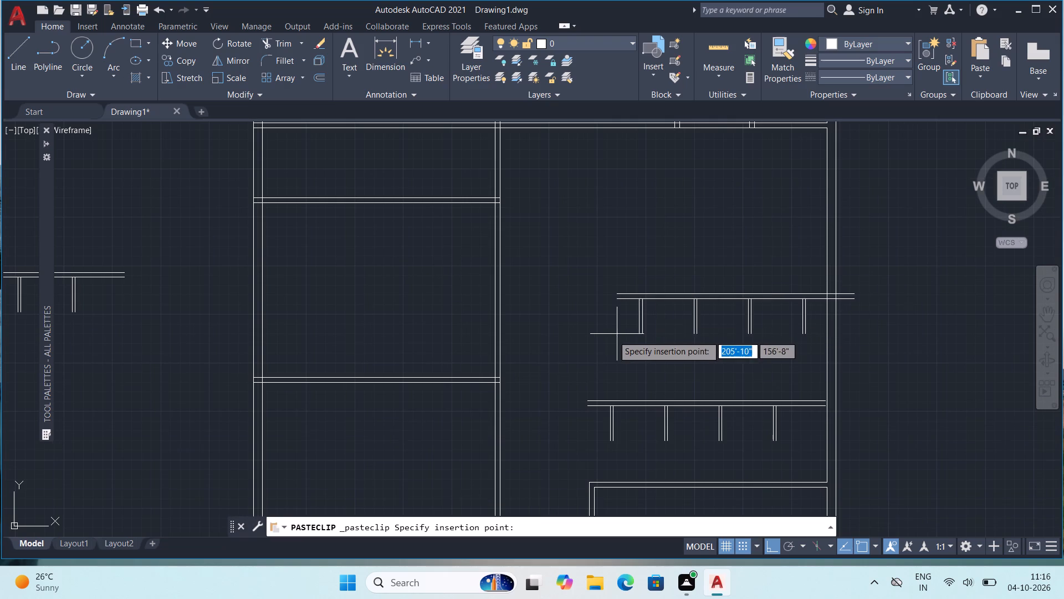
{"action": "left_click", "coordinate": [589, 341]}
{"action": "key", "text": "ctrl+v"}
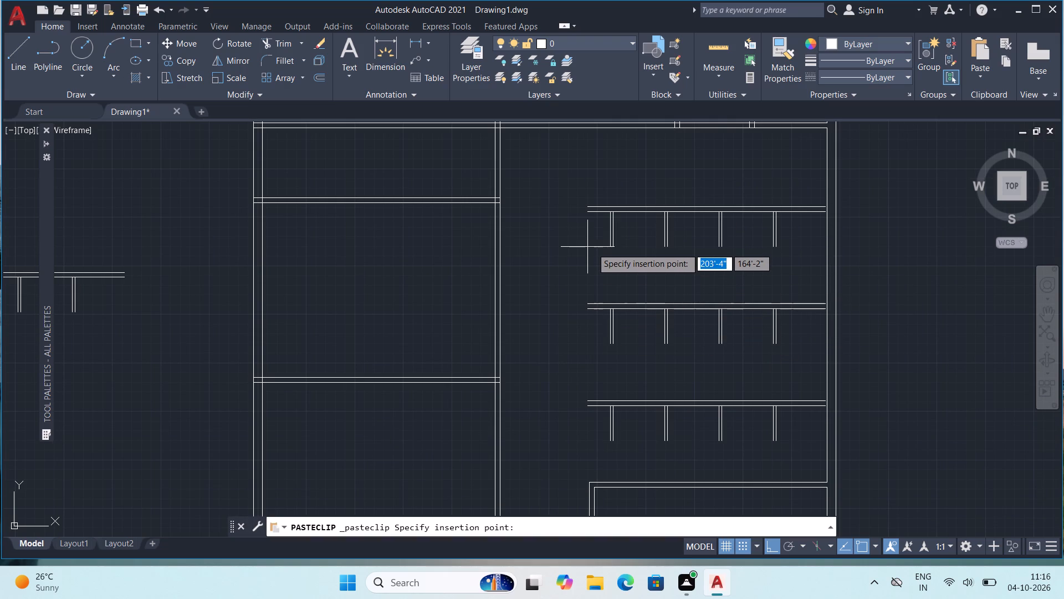
{"action": "left_click", "coordinate": [592, 248]}
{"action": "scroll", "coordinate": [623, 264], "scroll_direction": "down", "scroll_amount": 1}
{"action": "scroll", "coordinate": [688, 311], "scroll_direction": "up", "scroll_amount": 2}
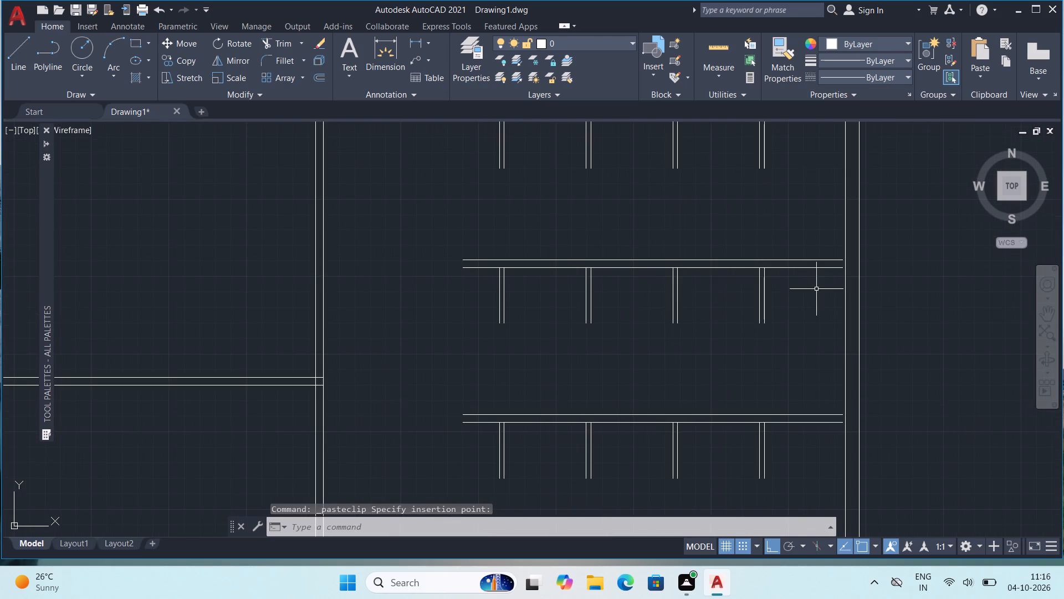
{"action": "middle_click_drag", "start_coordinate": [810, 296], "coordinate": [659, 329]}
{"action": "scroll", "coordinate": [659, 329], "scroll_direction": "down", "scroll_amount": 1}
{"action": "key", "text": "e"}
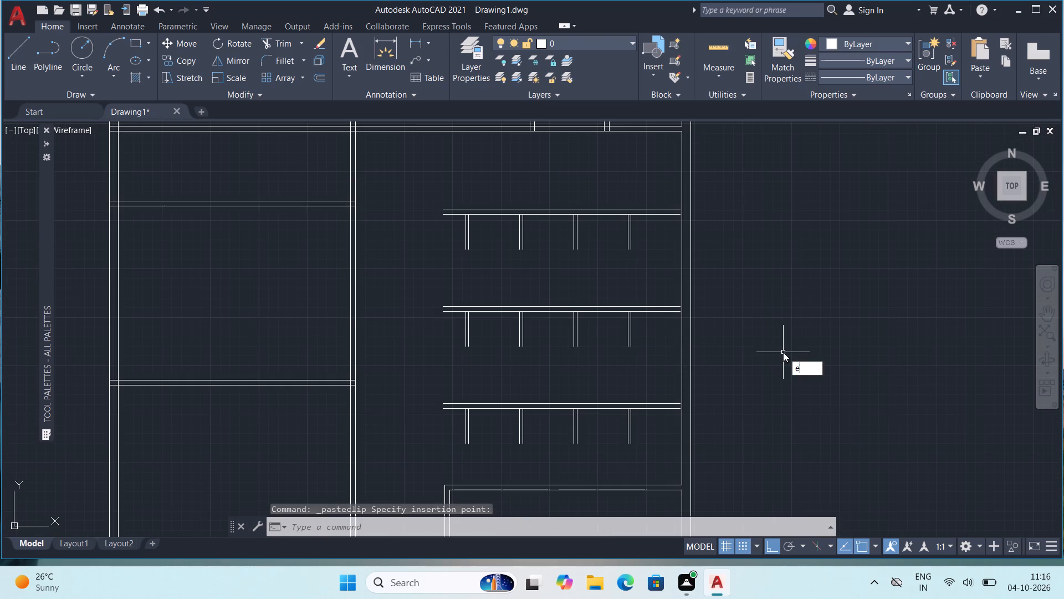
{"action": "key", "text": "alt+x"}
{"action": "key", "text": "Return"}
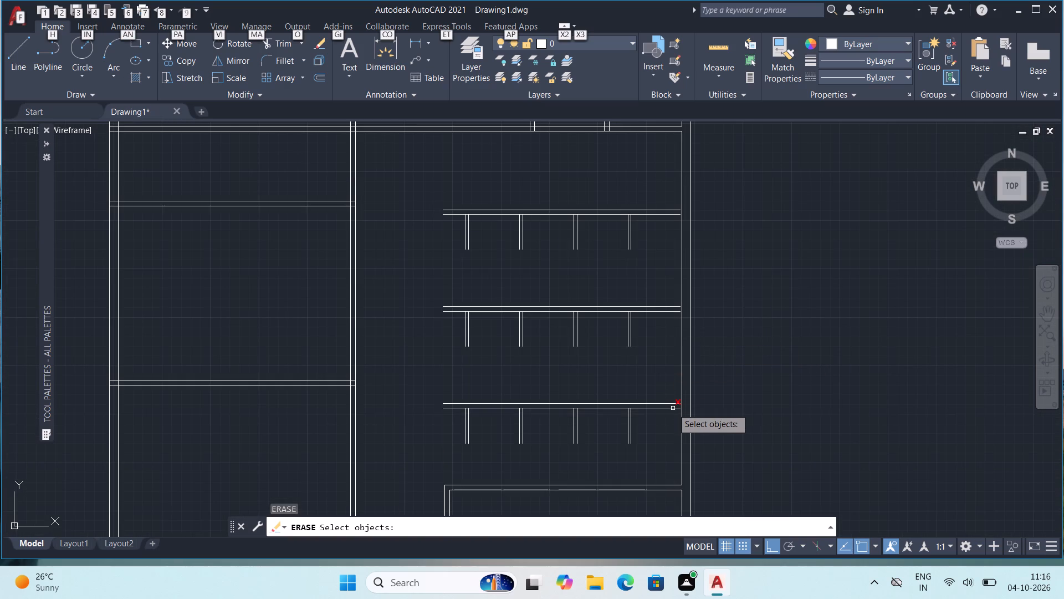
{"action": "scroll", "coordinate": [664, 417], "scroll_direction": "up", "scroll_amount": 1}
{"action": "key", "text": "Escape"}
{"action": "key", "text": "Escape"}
Extend both partition lines of all three stall rows to the inner face of the right outer wall.
{"action": "type", "text": "ex"}
{"action": "key", "text": "Return"}
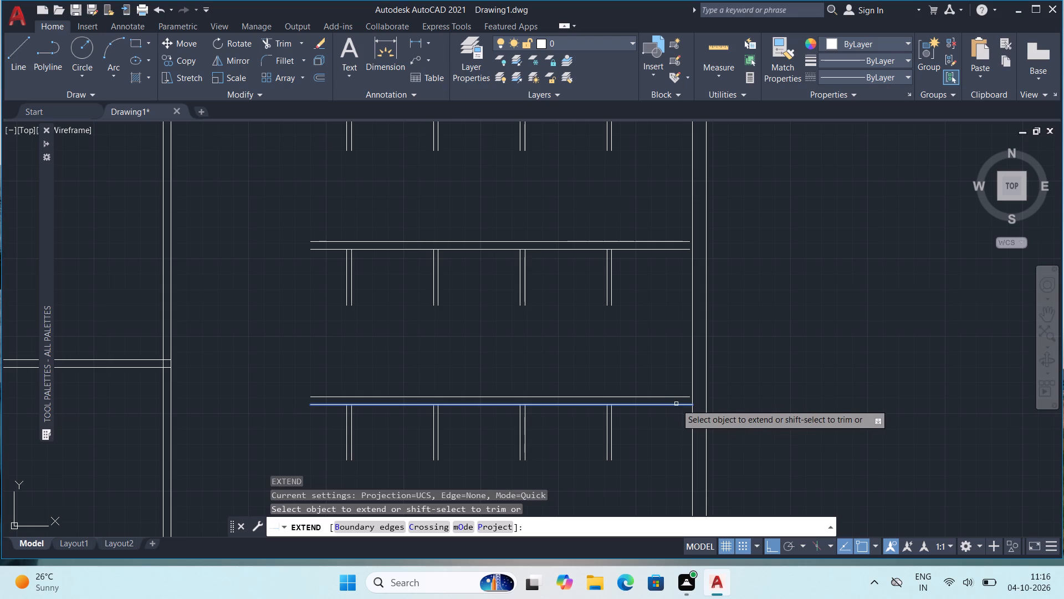
{"action": "left_click", "coordinate": [676, 404]}
{"action": "left_click", "coordinate": [678, 396]}
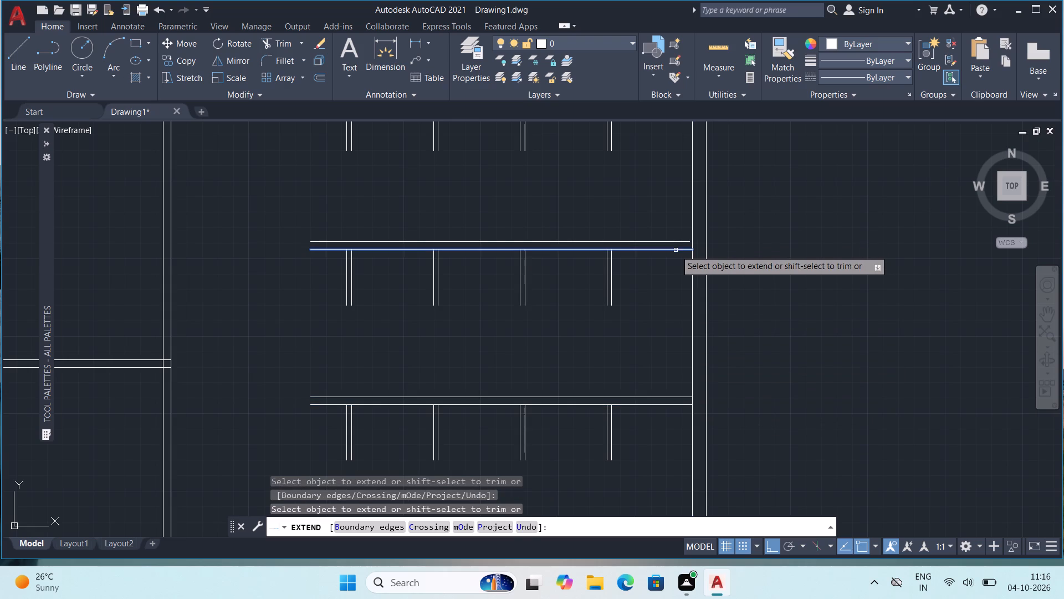
{"action": "left_click", "coordinate": [676, 250]}
{"action": "left_click", "coordinate": [676, 242]}
{"action": "middle_click_drag", "start_coordinate": [677, 207], "coordinate": [689, 322]}
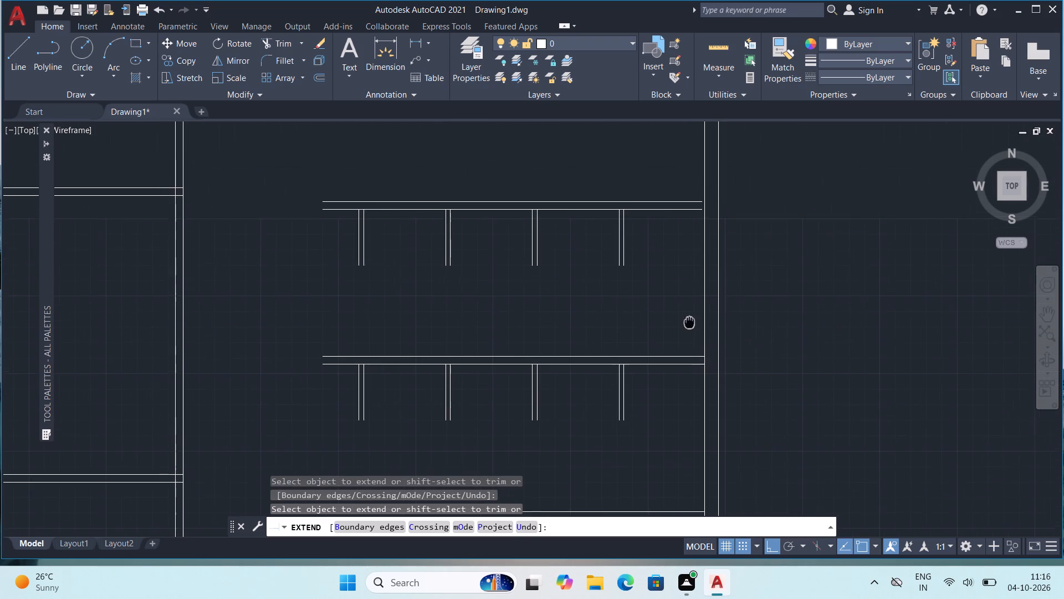
{"action": "middle_click_drag", "start_coordinate": [689, 322], "coordinate": [689, 323]}
{"action": "left_click", "coordinate": [698, 211]}
{"action": "left_click", "coordinate": [698, 205]}
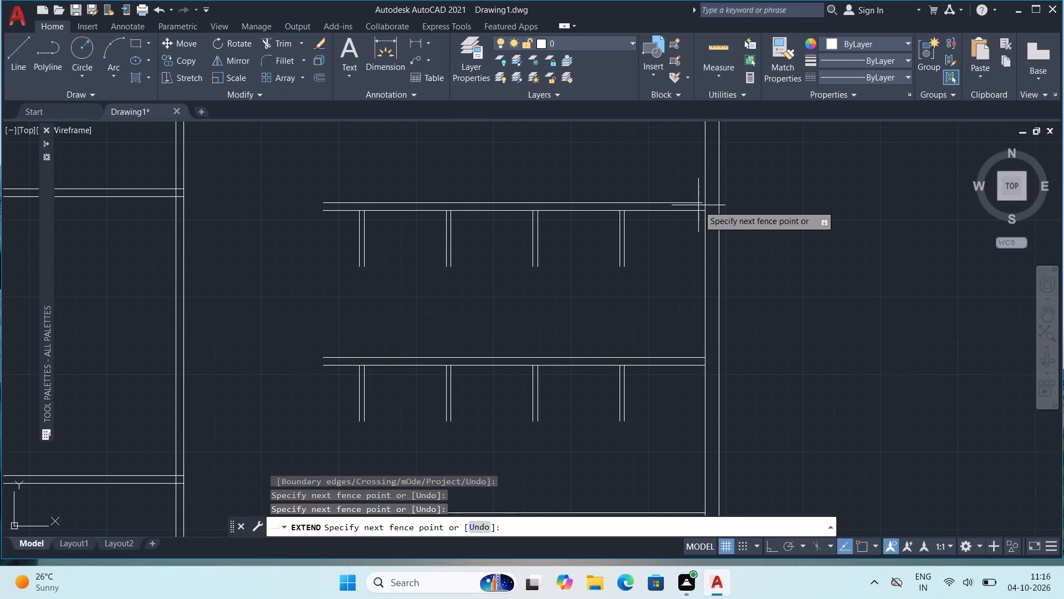
{"action": "left_click", "coordinate": [698, 199]}
{"action": "scroll", "coordinate": [711, 239], "scroll_direction": "down", "scroll_amount": 1}
{"action": "middle_click_drag", "start_coordinate": [633, 283], "coordinate": [733, 327]}
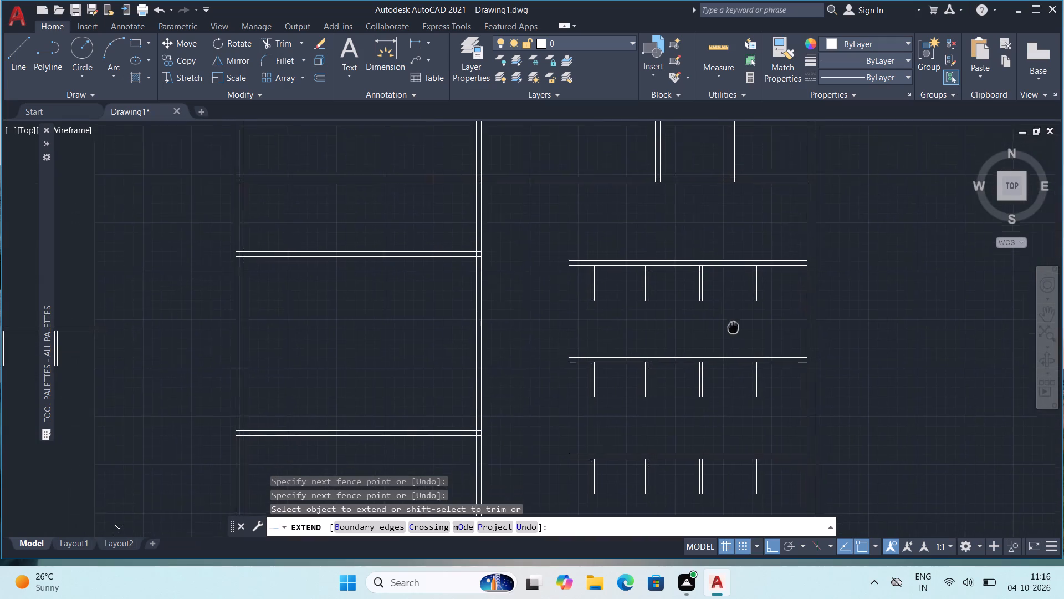
{"action": "middle_click_drag", "start_coordinate": [733, 327], "coordinate": [734, 324]}
{"action": "scroll", "coordinate": [739, 320], "scroll_direction": "down", "scroll_amount": 1}
{"action": "middle_click_drag", "start_coordinate": [689, 417], "coordinate": [688, 368]}
{"action": "key", "text": "Escape"}
{"action": "key", "text": "Escape"}
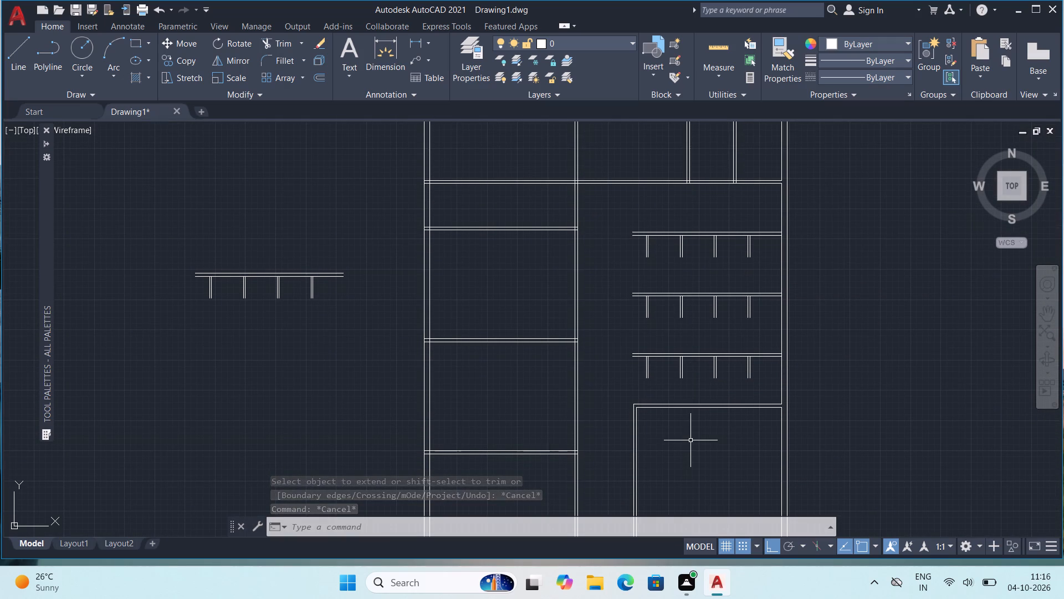
Extend the outer line of the leftmost divider in each of the three rows up to the partition's upper line.
{"action": "scroll", "coordinate": [638, 266], "scroll_direction": "up", "scroll_amount": 1}
{"action": "middle_click_drag", "start_coordinate": [661, 464], "coordinate": [646, 399]}
{"action": "scroll", "coordinate": [646, 399], "scroll_direction": "up", "scroll_amount": 2}
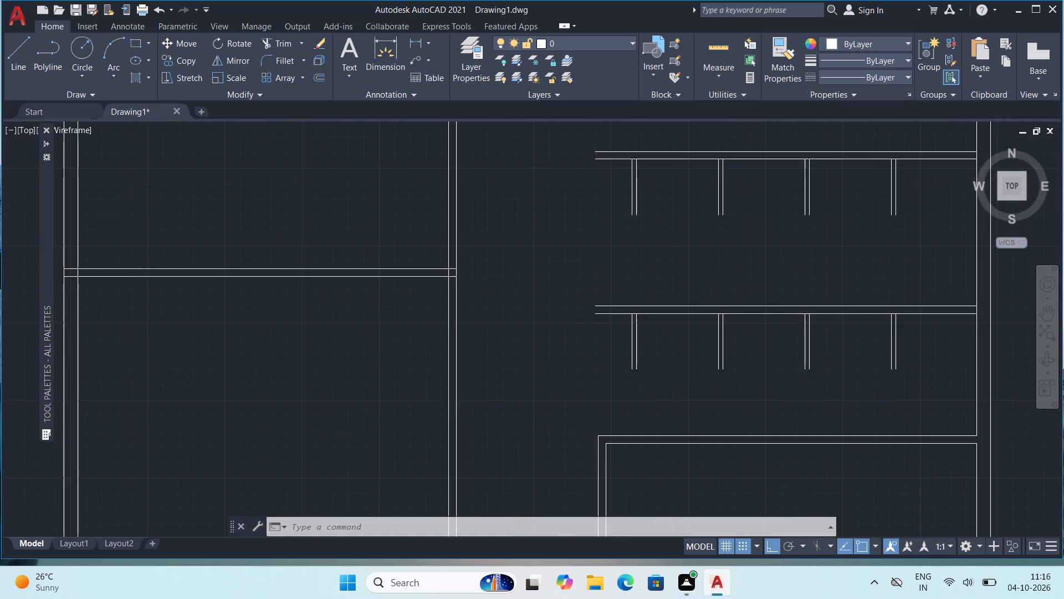
{"action": "key", "text": "e"}
{"action": "key", "text": "x"}
{"action": "key", "text": "Return"}
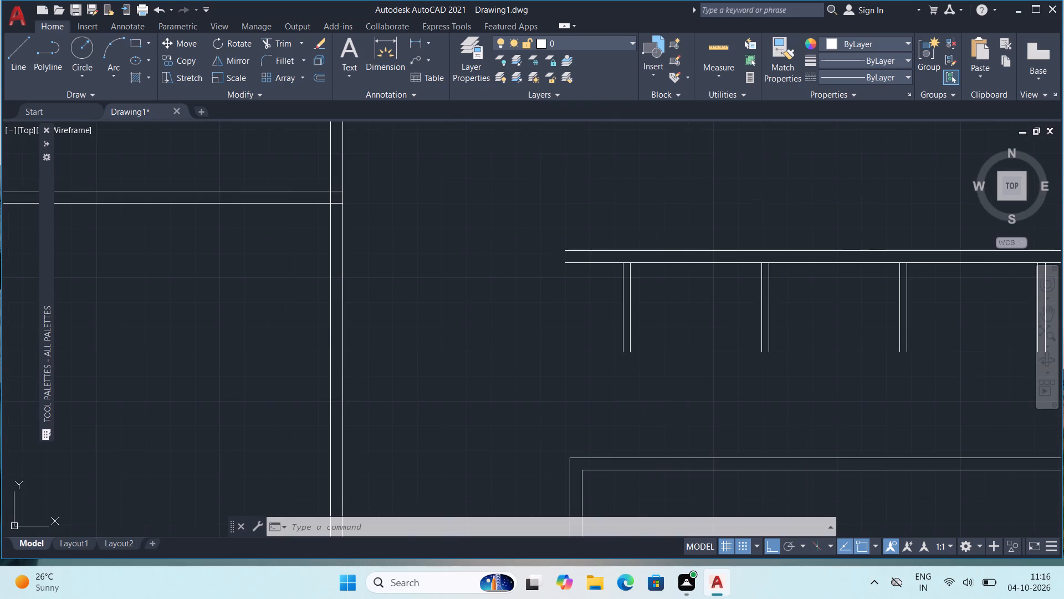
{"action": "left_click", "coordinate": [622, 271]}
{"action": "scroll", "coordinate": [668, 214], "scroll_direction": "down", "scroll_amount": 2}
{"action": "middle_click_drag", "start_coordinate": [686, 202], "coordinate": [678, 361]}
{"action": "scroll", "coordinate": [617, 252], "scroll_direction": "up", "scroll_amount": 1}
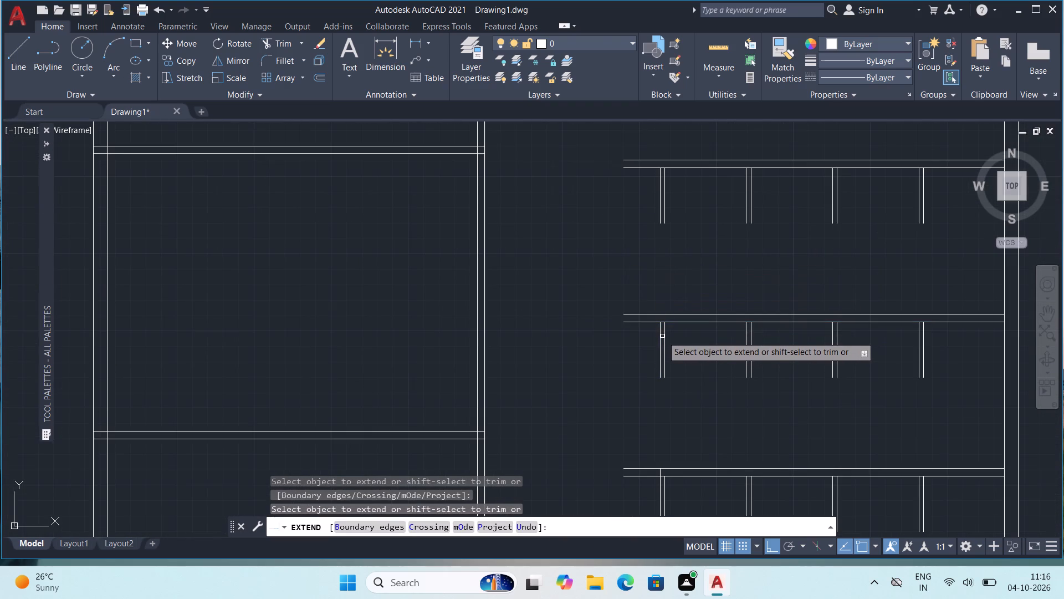
{"action": "left_click", "coordinate": [659, 341]}
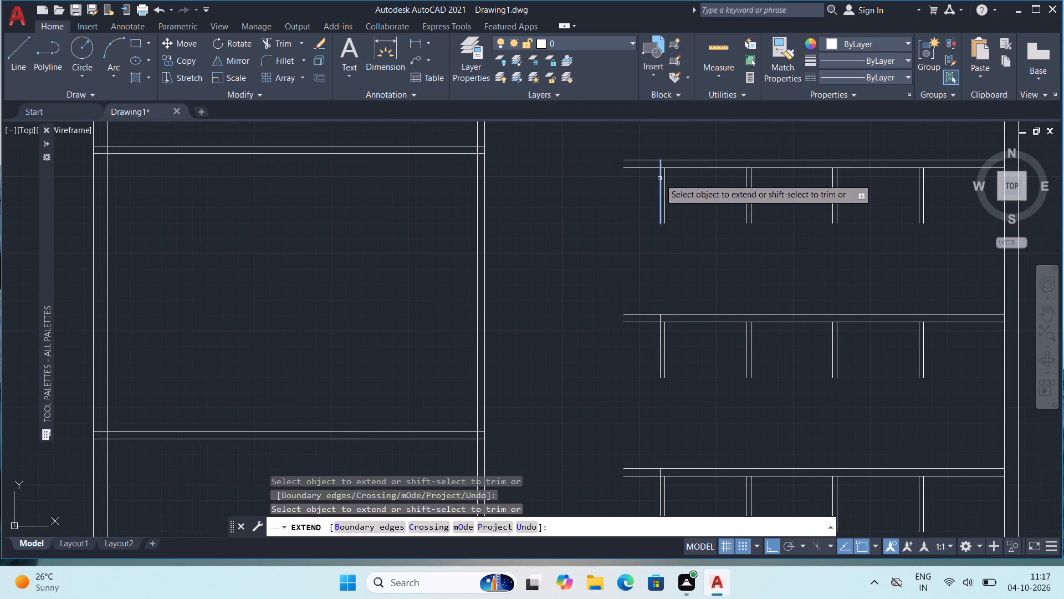
{"action": "left_click", "coordinate": [661, 183]}
{"action": "key", "text": "Escape"}
{"action": "key", "text": "Escape"}
{"action": "key", "text": "Escape"}
Trim the partition line ends that project beyond the leftmost divider in all three stall rows.
{"action": "type", "text": "tr"}
{"action": "key", "text": "Return"}
{"action": "left_click_drag", "start_coordinate": [647, 143], "coordinate": [635, 195]}
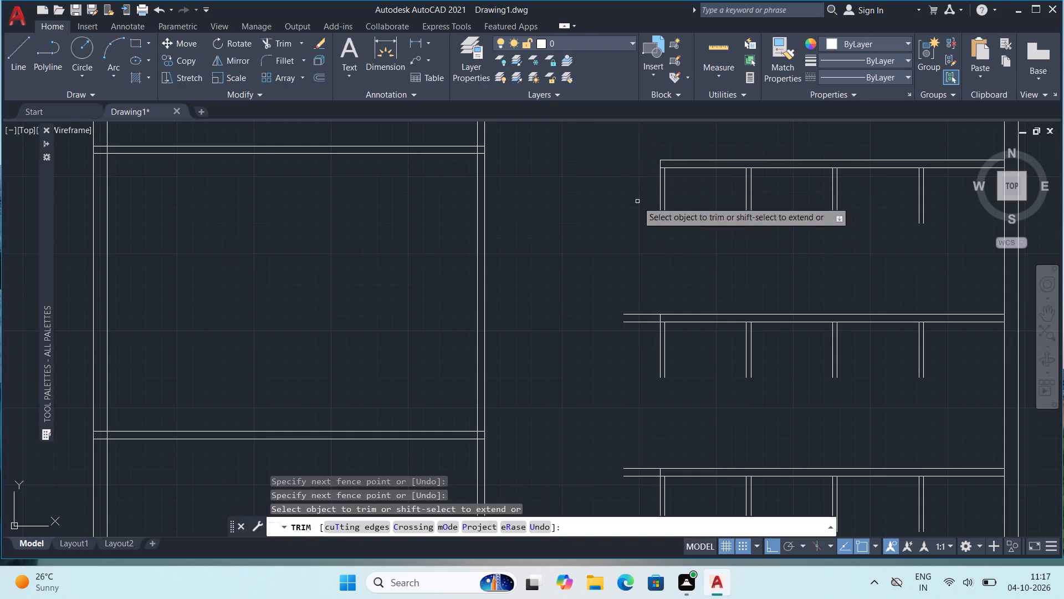
{"action": "left_click_drag", "start_coordinate": [643, 295], "coordinate": [637, 342]}
{"action": "middle_click_drag", "start_coordinate": [633, 420], "coordinate": [634, 242]}
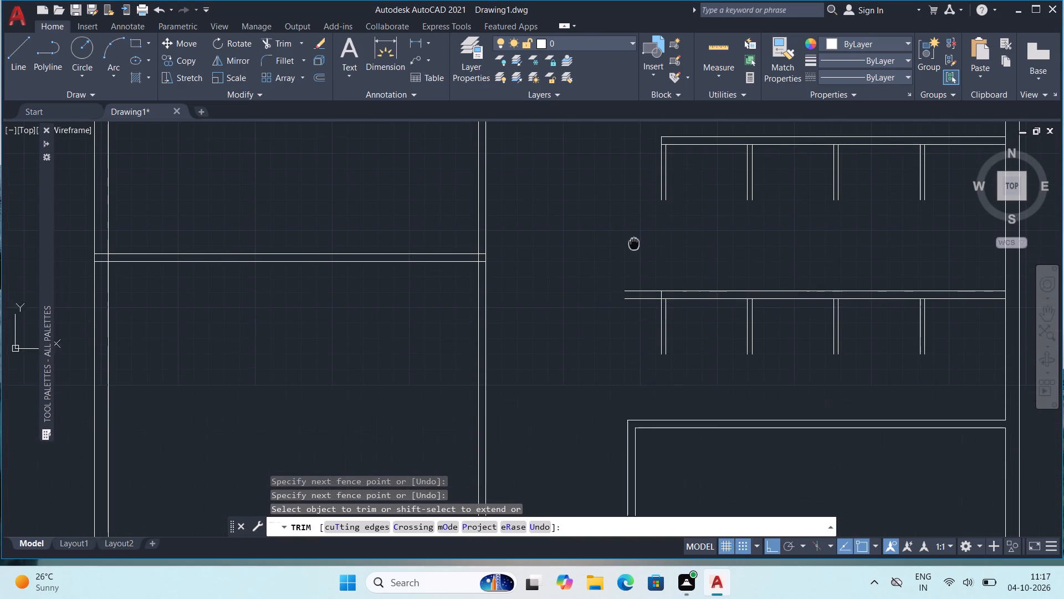
{"action": "left_click_drag", "start_coordinate": [640, 290], "coordinate": [640, 331]}
{"action": "scroll", "coordinate": [651, 298], "scroll_direction": "up", "scroll_amount": 2}
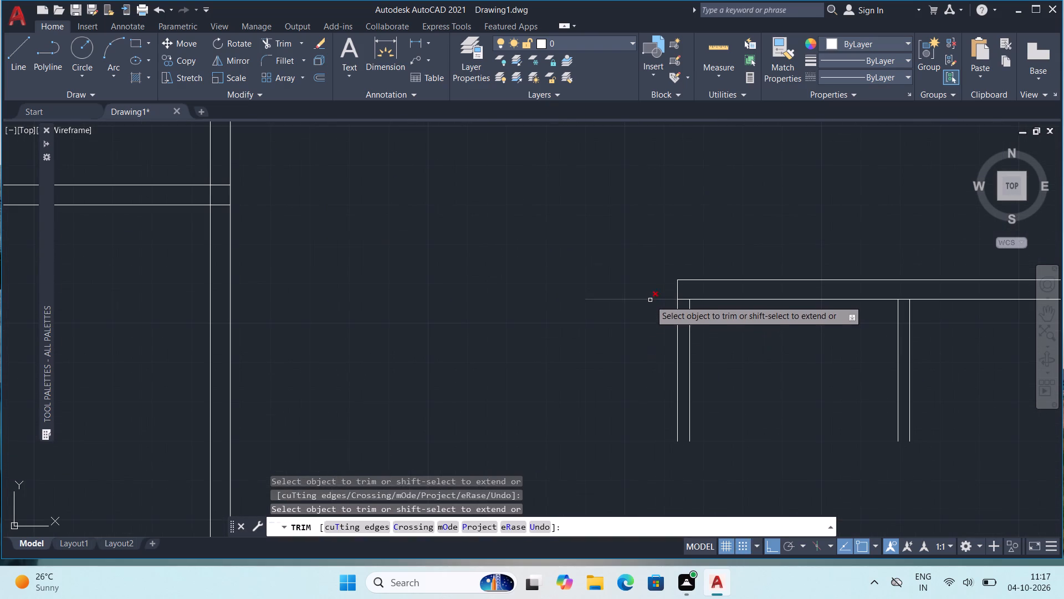
{"action": "left_click", "coordinate": [649, 300]}
Trim the partition's lower line across the thickness of each of the four dividers in the bottom stall row.
{"action": "scroll", "coordinate": [680, 306], "scroll_direction": "up", "scroll_amount": 3}
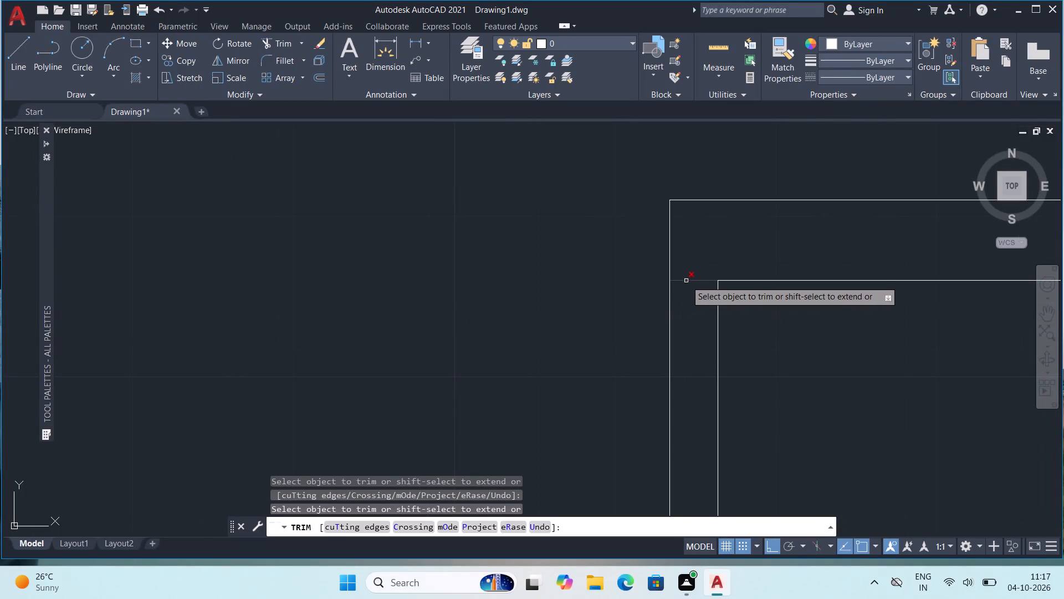
{"action": "left_click", "coordinate": [686, 281]}
{"action": "scroll", "coordinate": [688, 289], "scroll_direction": "down", "scroll_amount": 3}
{"action": "scroll", "coordinate": [775, 340], "scroll_direction": "down", "scroll_amount": 2}
{"action": "middle_click_drag", "start_coordinate": [789, 341], "coordinate": [651, 408]}
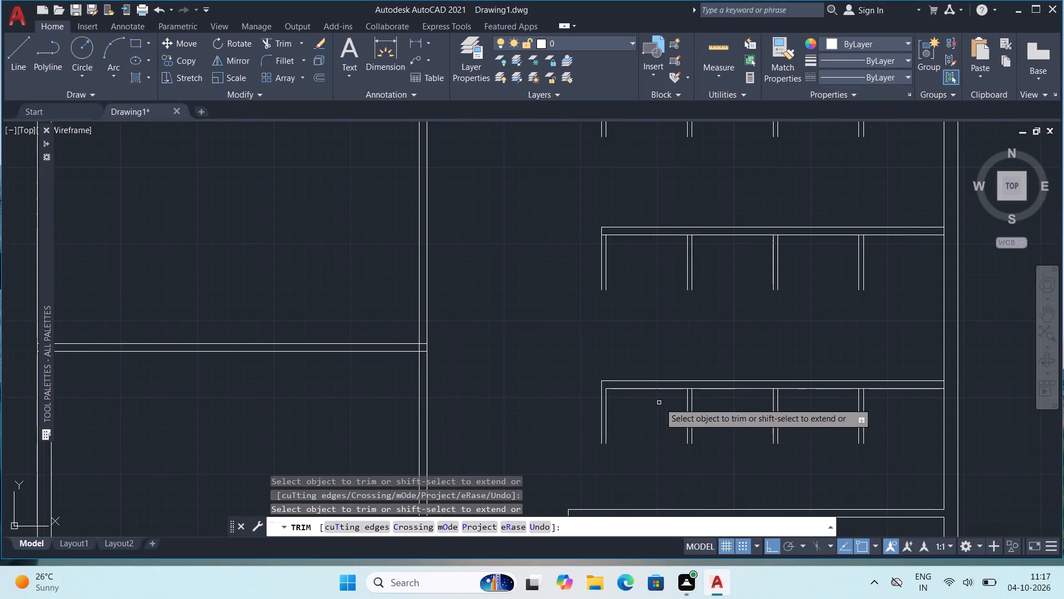
{"action": "scroll", "coordinate": [707, 398], "scroll_direction": "up", "scroll_amount": 2}
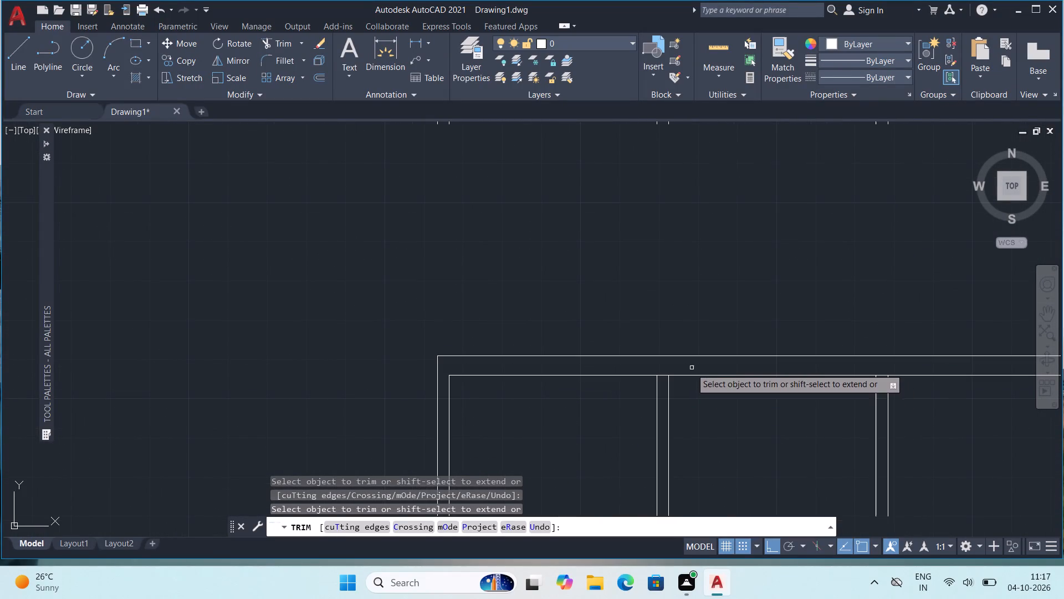
{"action": "scroll", "coordinate": [677, 372], "scroll_direction": "up", "scroll_amount": 1}
{"action": "left_click", "coordinate": [653, 379]}
{"action": "scroll", "coordinate": [657, 377], "scroll_direction": "down", "scroll_amount": 2}
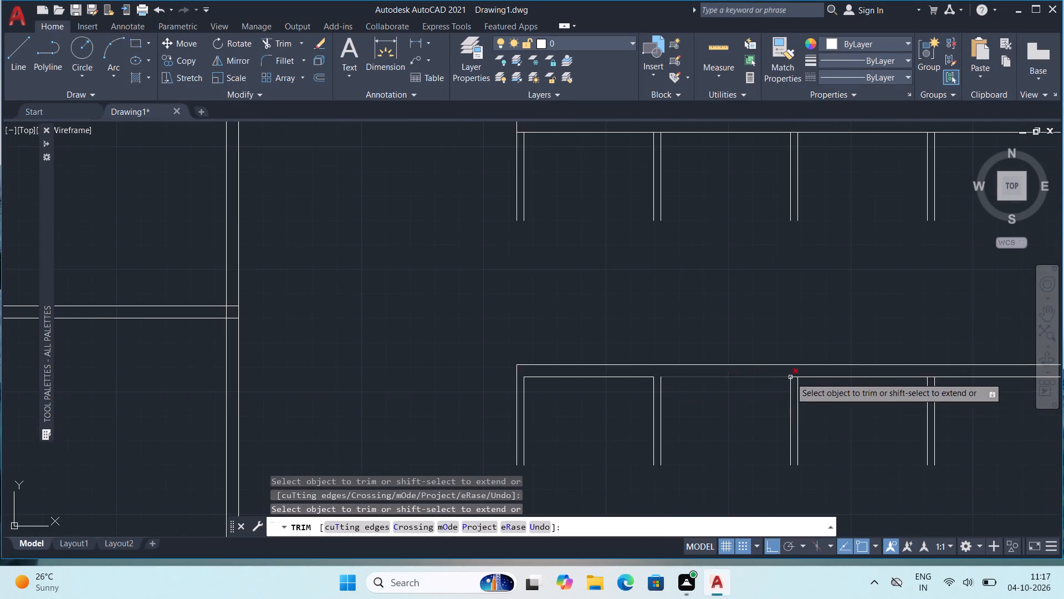
{"action": "scroll", "coordinate": [856, 382], "scroll_direction": "up", "scroll_amount": 3}
{"action": "left_click", "coordinate": [629, 362]}
{"action": "scroll", "coordinate": [643, 362], "scroll_direction": "down", "scroll_amount": 3}
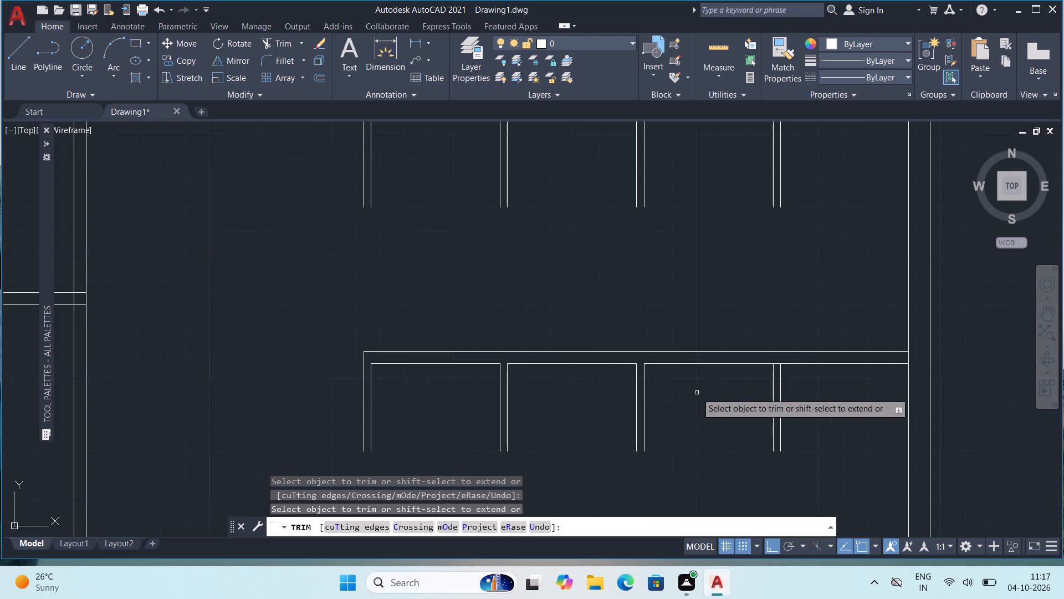
{"action": "scroll", "coordinate": [771, 368], "scroll_direction": "up", "scroll_amount": 2}
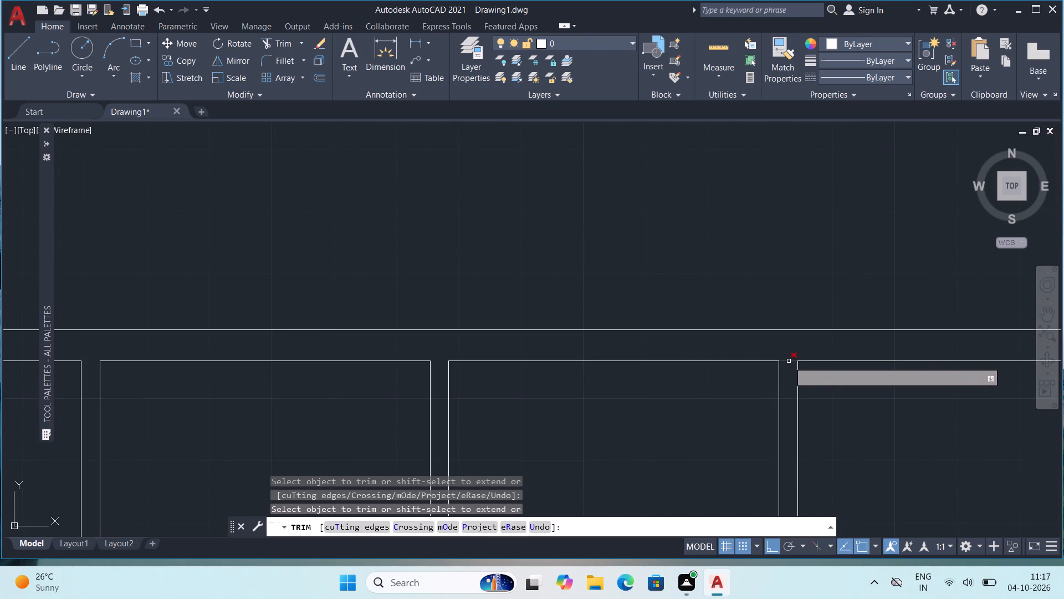
{"action": "left_click", "coordinate": [787, 360]}
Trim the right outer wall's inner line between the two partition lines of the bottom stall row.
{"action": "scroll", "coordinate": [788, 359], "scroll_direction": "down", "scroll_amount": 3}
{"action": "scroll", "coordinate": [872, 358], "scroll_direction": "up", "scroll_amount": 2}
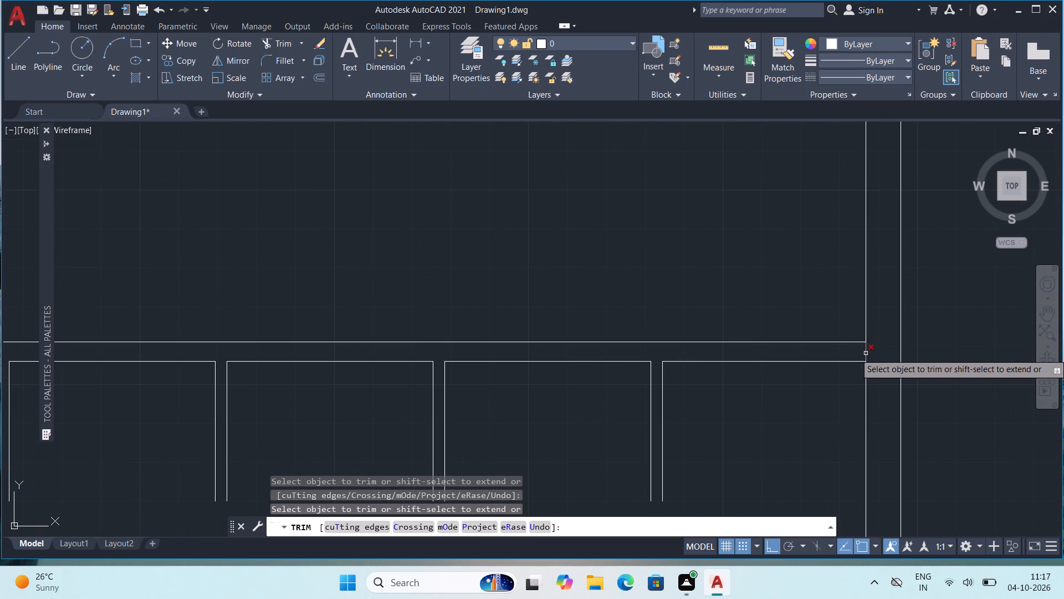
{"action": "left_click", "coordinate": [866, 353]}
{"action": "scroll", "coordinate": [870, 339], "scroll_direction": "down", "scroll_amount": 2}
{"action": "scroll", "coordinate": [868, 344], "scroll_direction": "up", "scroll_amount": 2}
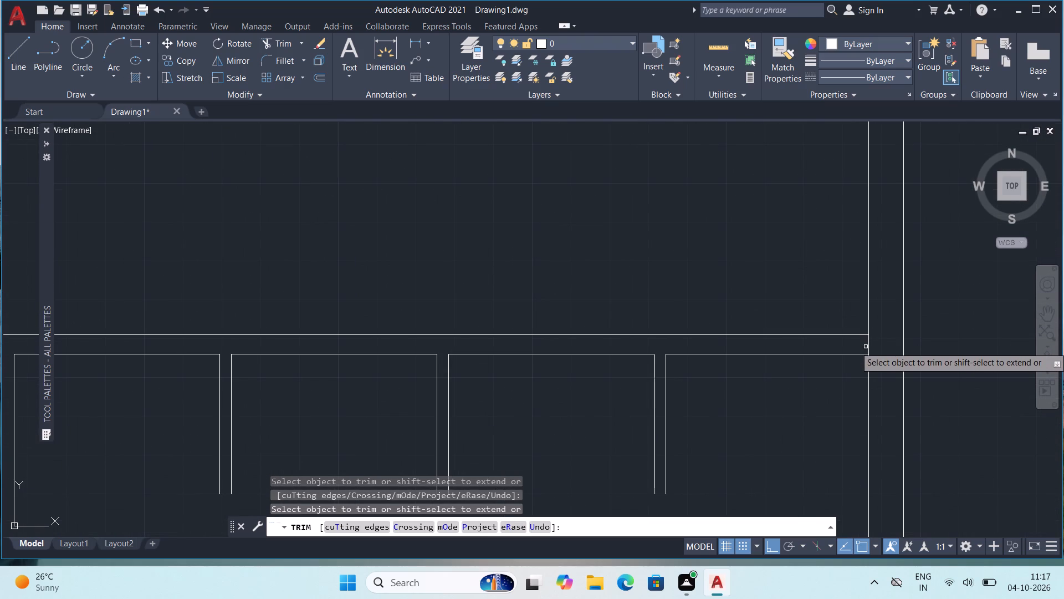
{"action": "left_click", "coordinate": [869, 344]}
Trim the partition's lower line across the thickness of each of the four dividers in the middle stall row.
{"action": "scroll", "coordinate": [873, 332], "scroll_direction": "down", "scroll_amount": 2}
{"action": "middle_click_drag", "start_coordinate": [796, 270], "coordinate": [794, 375]}
{"action": "scroll", "coordinate": [816, 299], "scroll_direction": "up", "scroll_amount": 1}
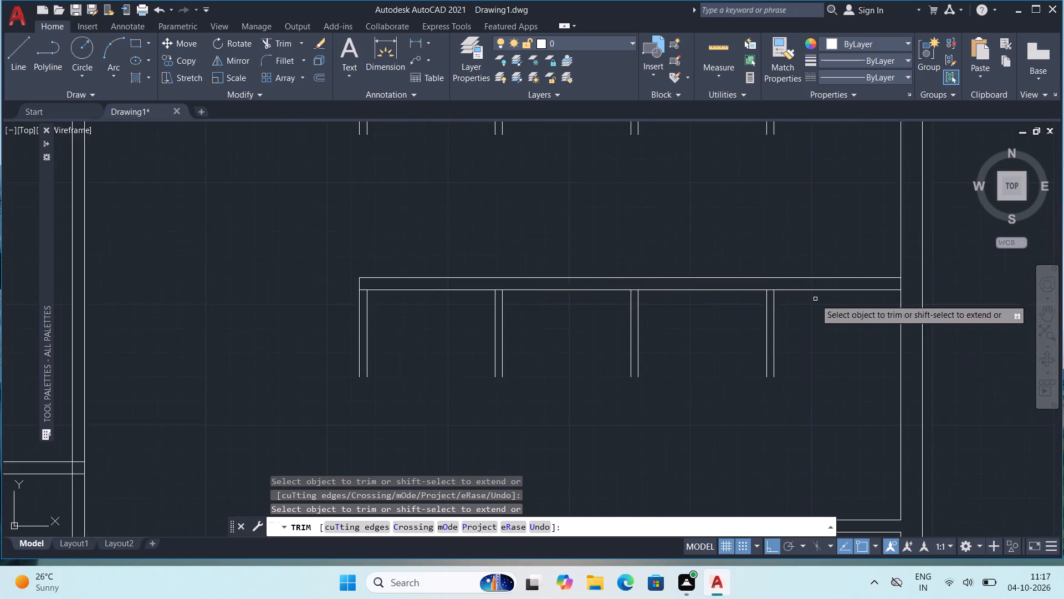
{"action": "scroll", "coordinate": [815, 299], "scroll_direction": "up", "scroll_amount": 1}
{"action": "left_click", "coordinate": [742, 283]}
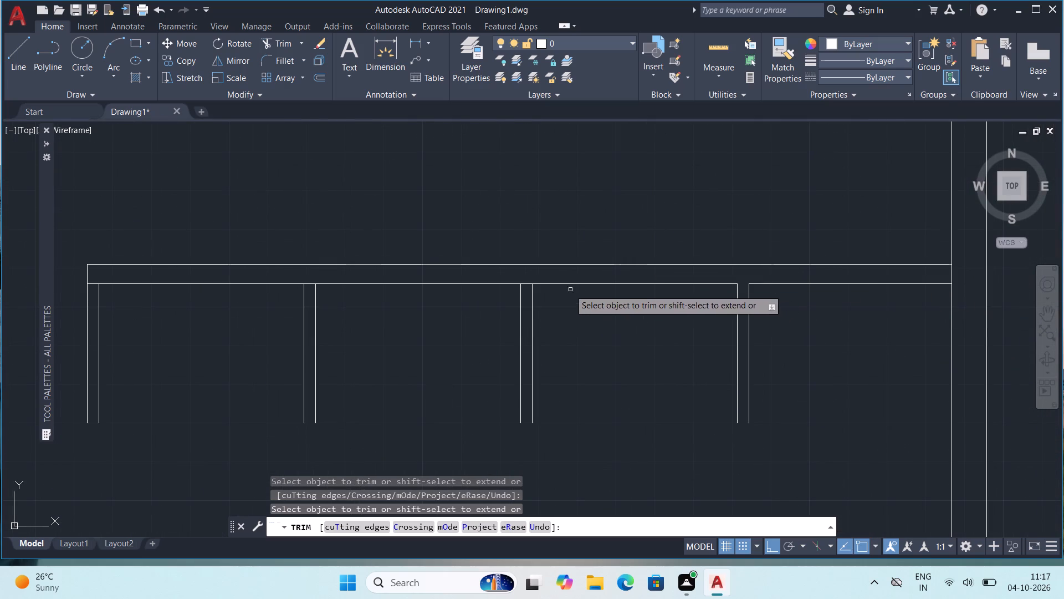
{"action": "left_click", "coordinate": [528, 283]}
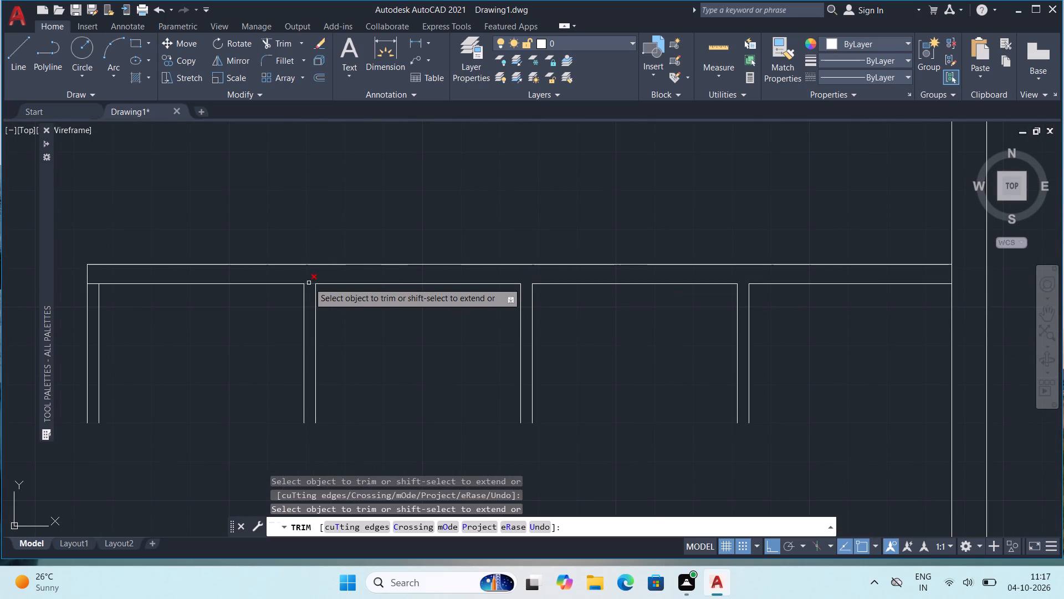
{"action": "left_click", "coordinate": [309, 282]}
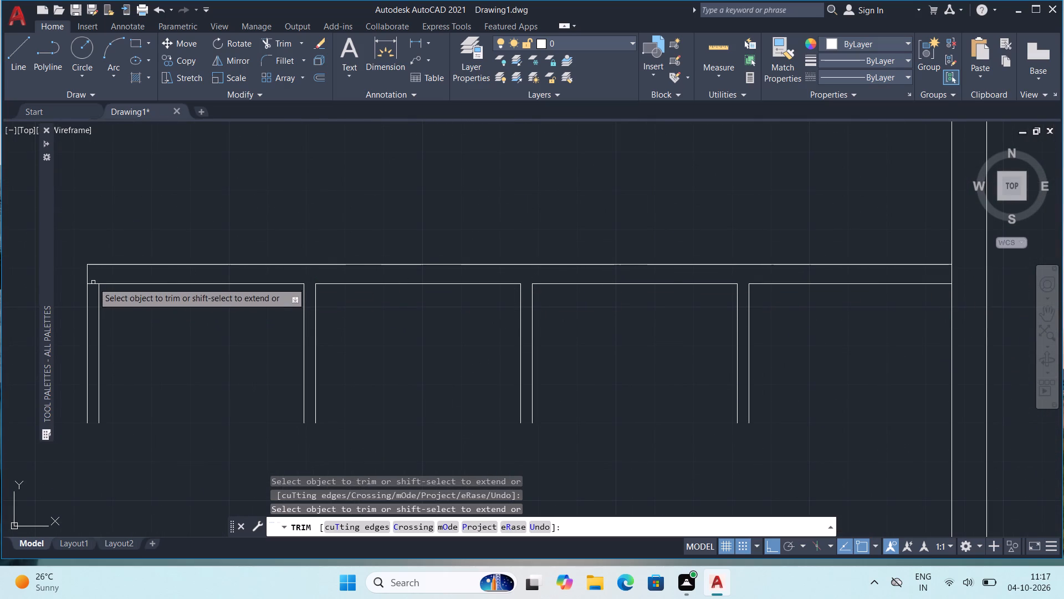
{"action": "left_click", "coordinate": [93, 285]}
Trim the partition's lower line across the thickness of each of the four dividers in the top stall row.
{"action": "scroll", "coordinate": [126, 288], "scroll_direction": "down", "scroll_amount": 1}
{"action": "middle_click_drag", "start_coordinate": [427, 225], "coordinate": [603, 450]}
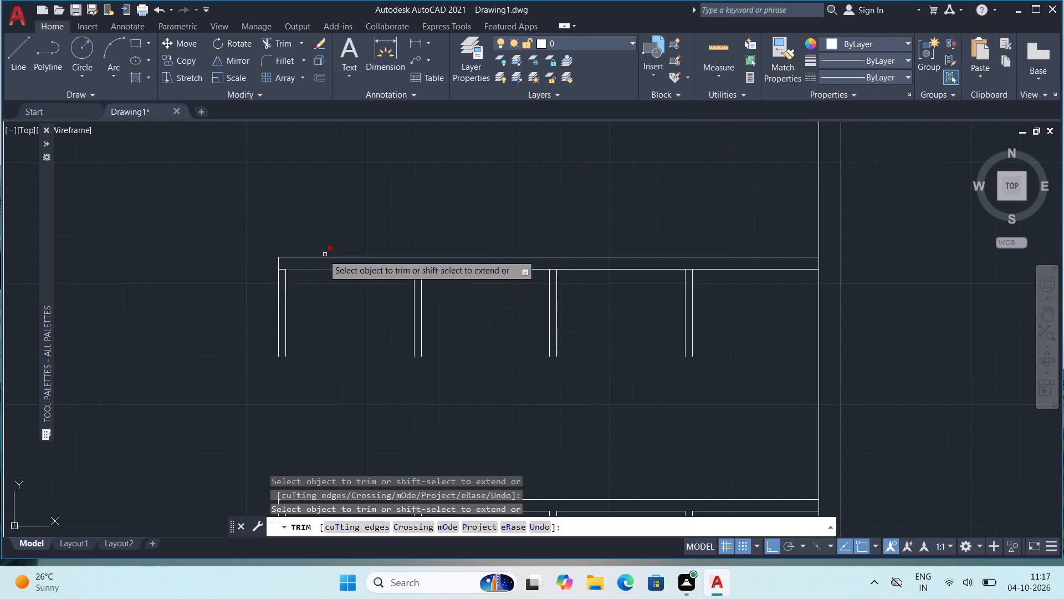
{"action": "scroll", "coordinate": [321, 255], "scroll_direction": "up", "scroll_amount": 2}
{"action": "left_click", "coordinate": [221, 291]}
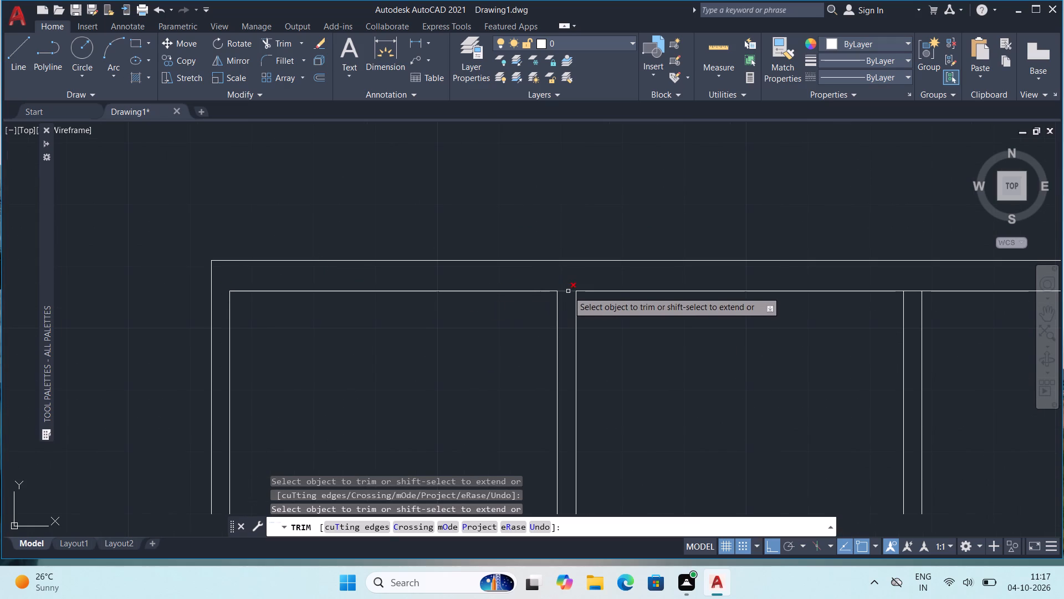
{"action": "left_click", "coordinate": [568, 292]}
{"action": "scroll", "coordinate": [674, 293], "scroll_direction": "down", "scroll_amount": 1}
{"action": "scroll", "coordinate": [816, 280], "scroll_direction": "up", "scroll_amount": 2}
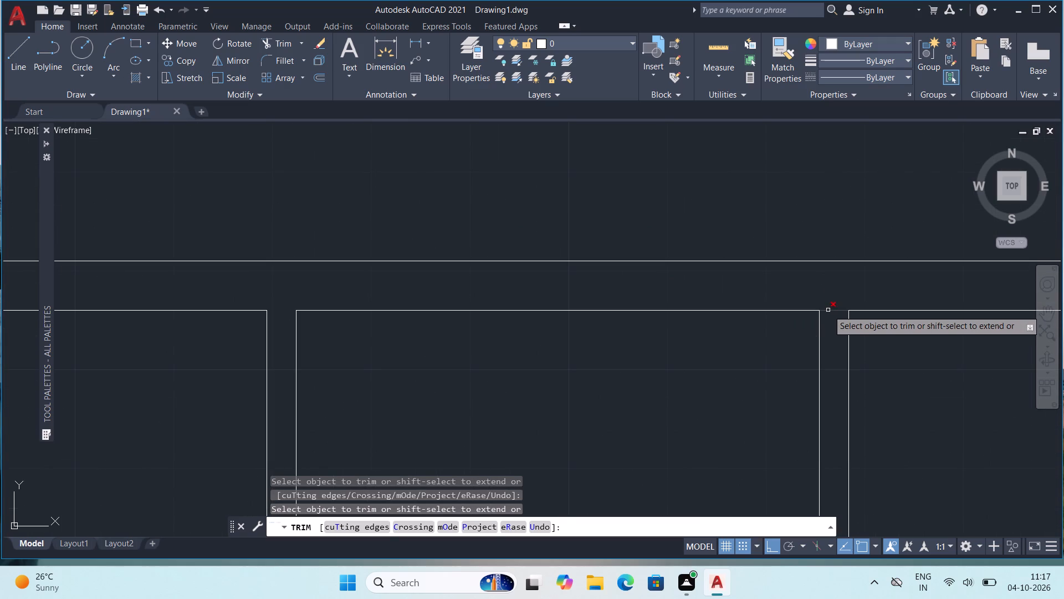
{"action": "left_click", "coordinate": [828, 310]}
{"action": "scroll", "coordinate": [833, 308], "scroll_direction": "down", "scroll_amount": 3}
{"action": "middle_click_drag", "start_coordinate": [909, 330], "coordinate": [587, 362]}
{"action": "scroll", "coordinate": [631, 341], "scroll_direction": "up", "scroll_amount": 3}
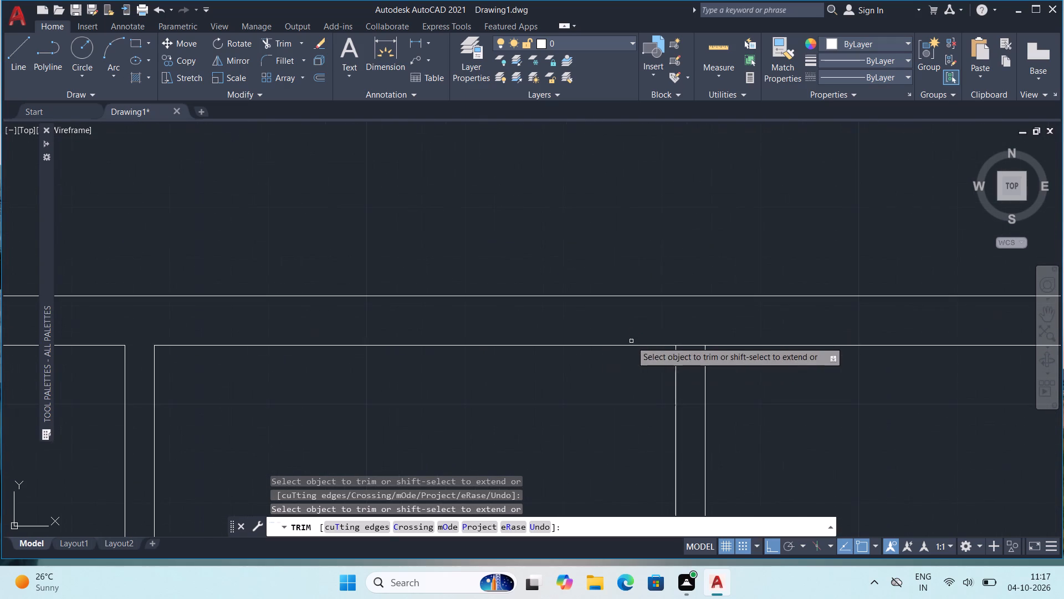
{"action": "left_click", "coordinate": [684, 347]}
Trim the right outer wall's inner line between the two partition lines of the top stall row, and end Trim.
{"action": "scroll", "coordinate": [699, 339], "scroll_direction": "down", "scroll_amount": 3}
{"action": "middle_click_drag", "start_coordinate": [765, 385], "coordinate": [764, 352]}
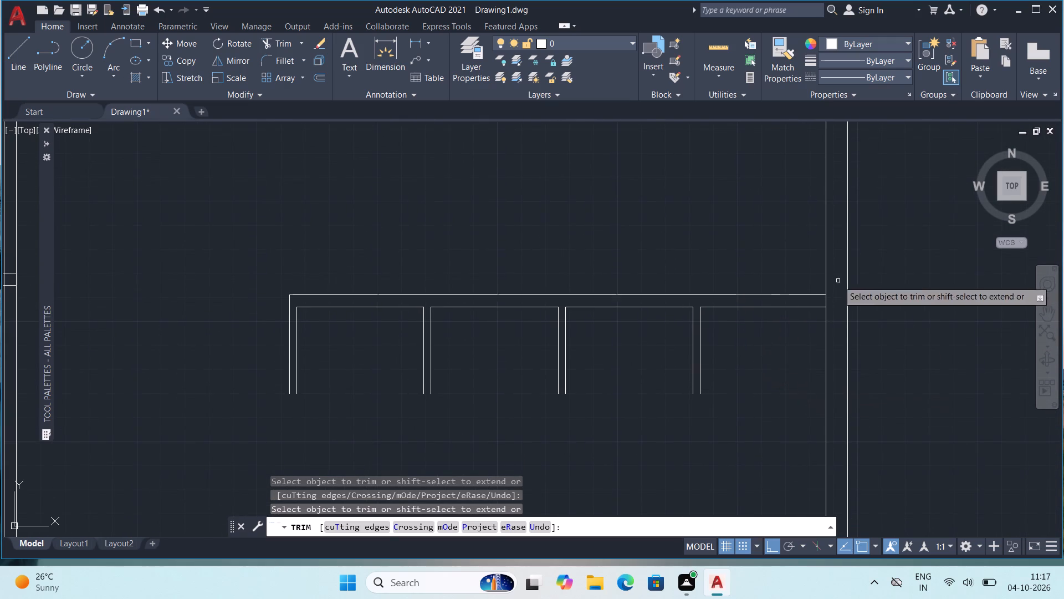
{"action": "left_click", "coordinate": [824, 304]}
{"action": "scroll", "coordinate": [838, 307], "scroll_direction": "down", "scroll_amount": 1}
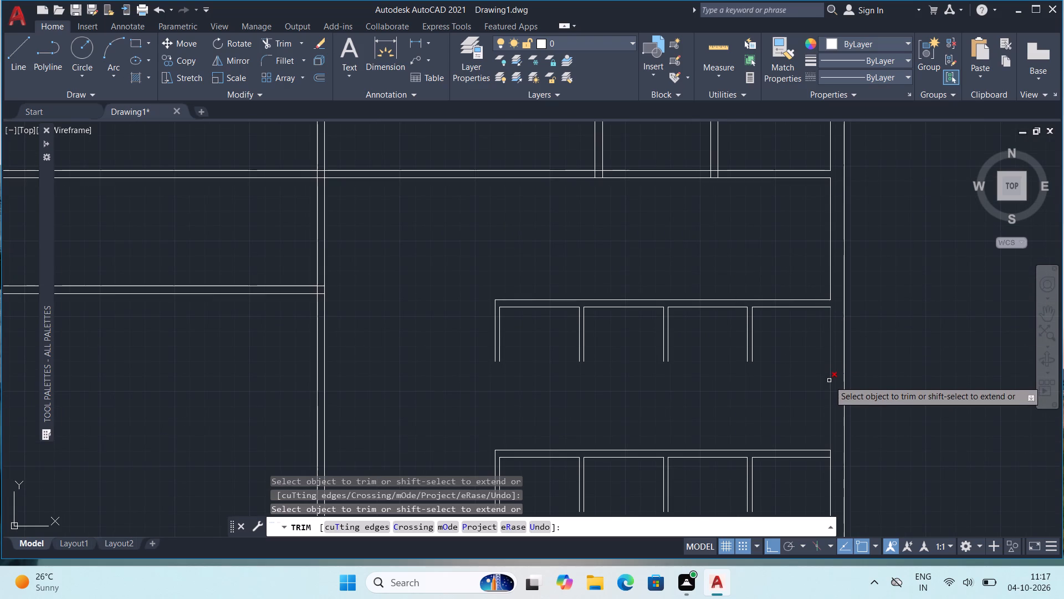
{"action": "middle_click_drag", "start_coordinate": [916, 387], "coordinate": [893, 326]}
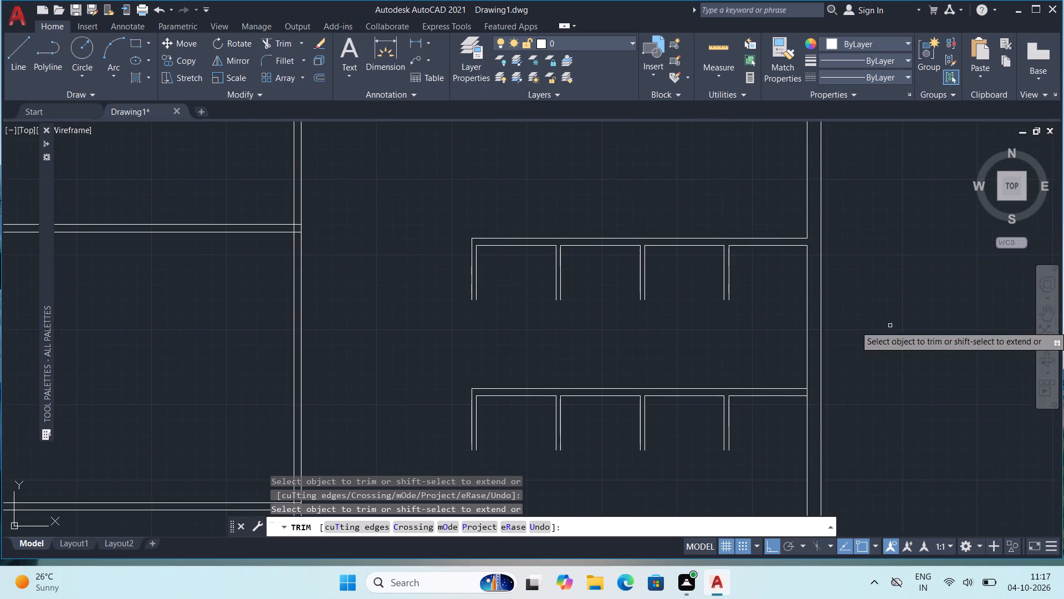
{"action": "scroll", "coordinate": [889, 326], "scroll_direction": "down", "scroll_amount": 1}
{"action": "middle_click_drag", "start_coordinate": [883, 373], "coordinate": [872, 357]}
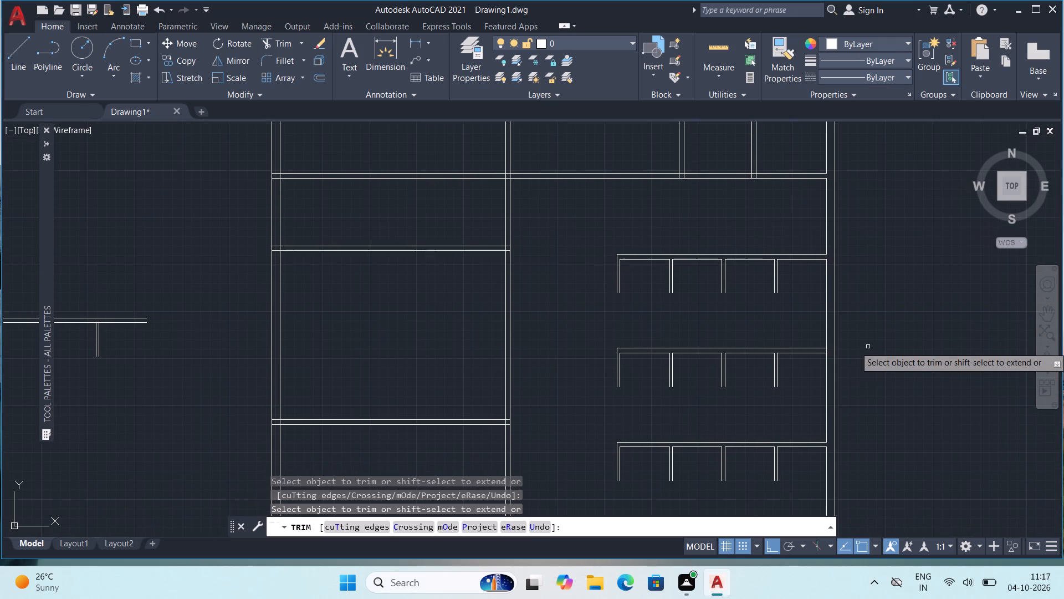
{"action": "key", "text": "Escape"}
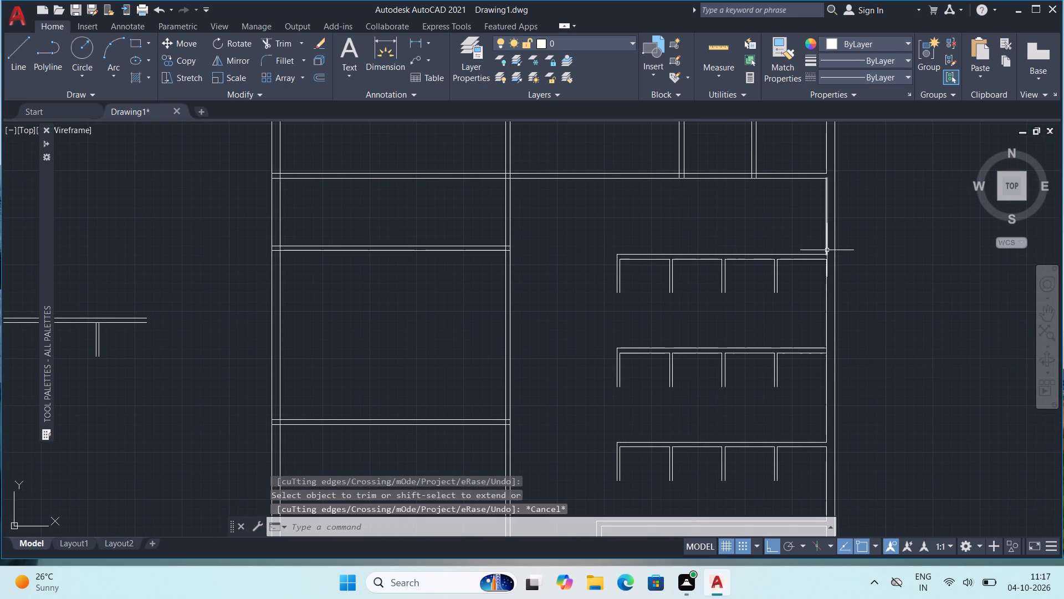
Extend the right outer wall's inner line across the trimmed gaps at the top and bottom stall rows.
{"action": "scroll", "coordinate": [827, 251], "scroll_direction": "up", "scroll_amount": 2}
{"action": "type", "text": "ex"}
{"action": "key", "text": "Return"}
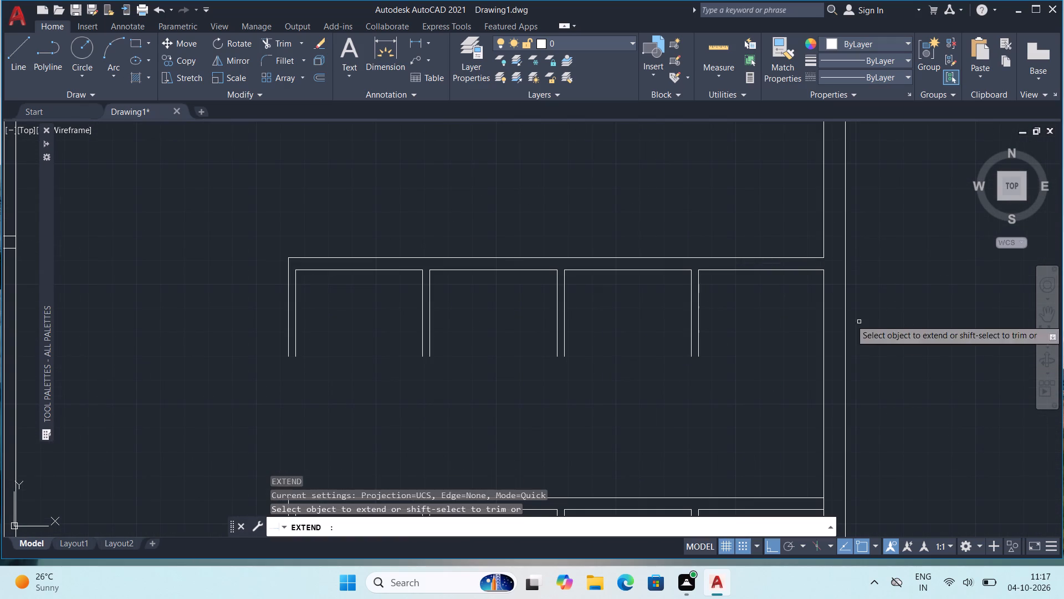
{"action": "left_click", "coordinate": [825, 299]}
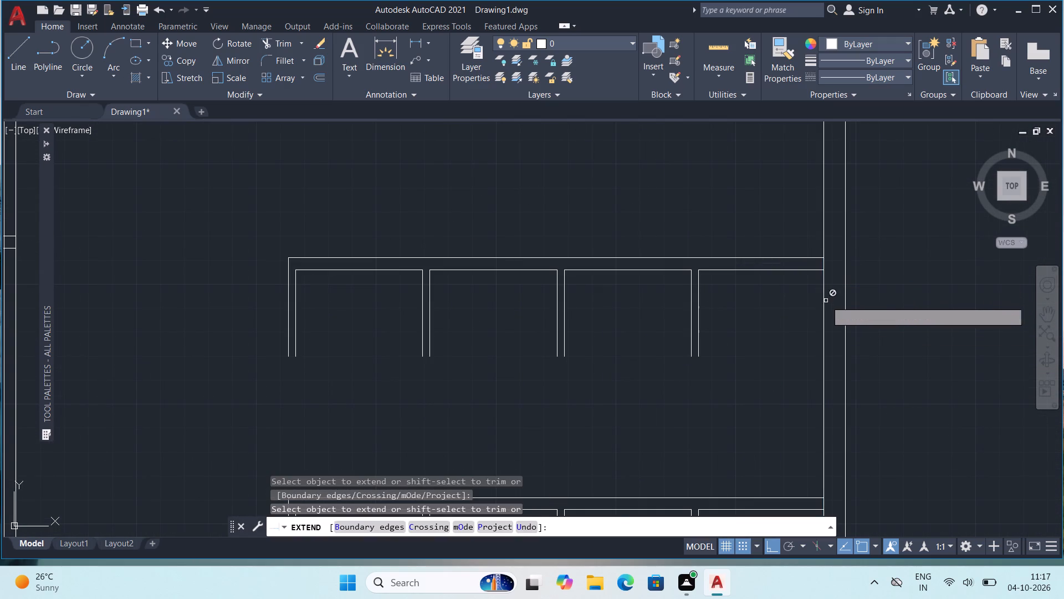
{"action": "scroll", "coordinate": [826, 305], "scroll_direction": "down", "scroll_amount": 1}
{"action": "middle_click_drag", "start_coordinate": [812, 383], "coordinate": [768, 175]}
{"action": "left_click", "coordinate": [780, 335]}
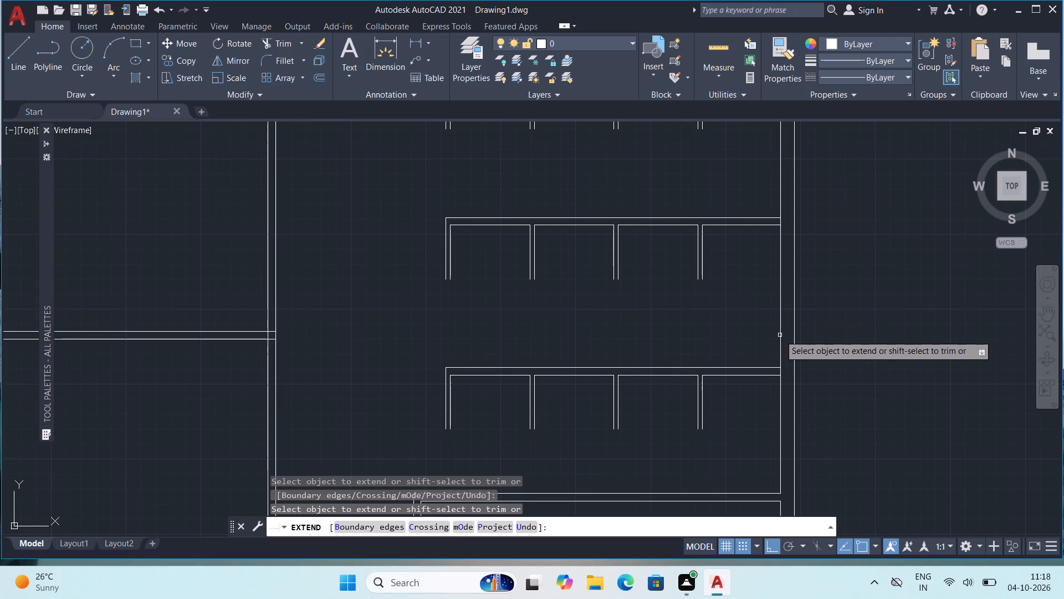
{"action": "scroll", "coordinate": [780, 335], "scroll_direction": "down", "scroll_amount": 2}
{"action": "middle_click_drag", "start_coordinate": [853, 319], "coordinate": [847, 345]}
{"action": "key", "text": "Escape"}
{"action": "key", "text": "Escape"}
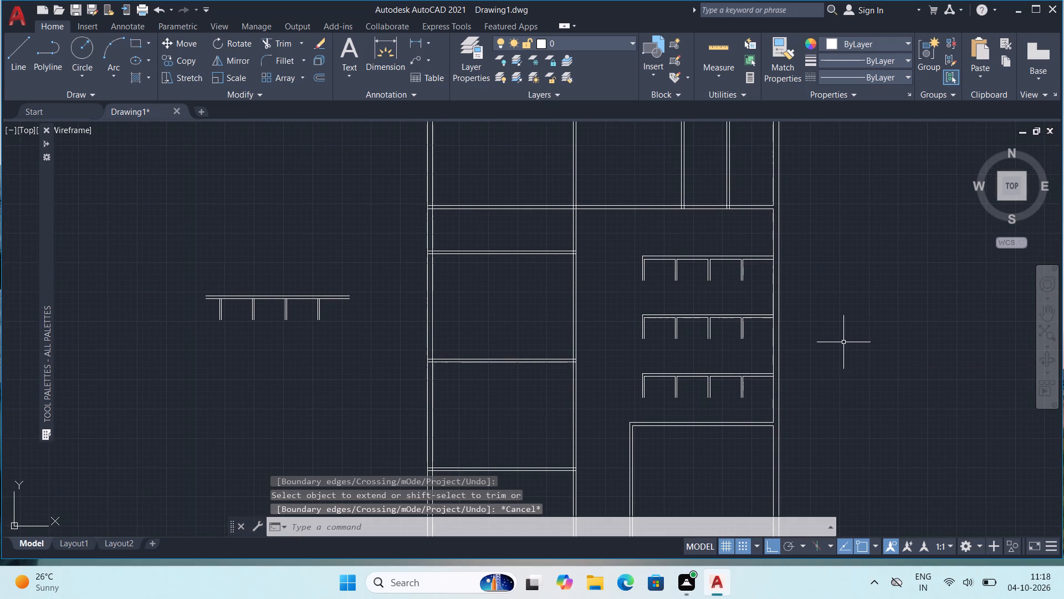
Delete the original stall row left outside the building, to the left of the plan.
{"action": "scroll", "coordinate": [820, 341], "scroll_direction": "up", "scroll_amount": 1}
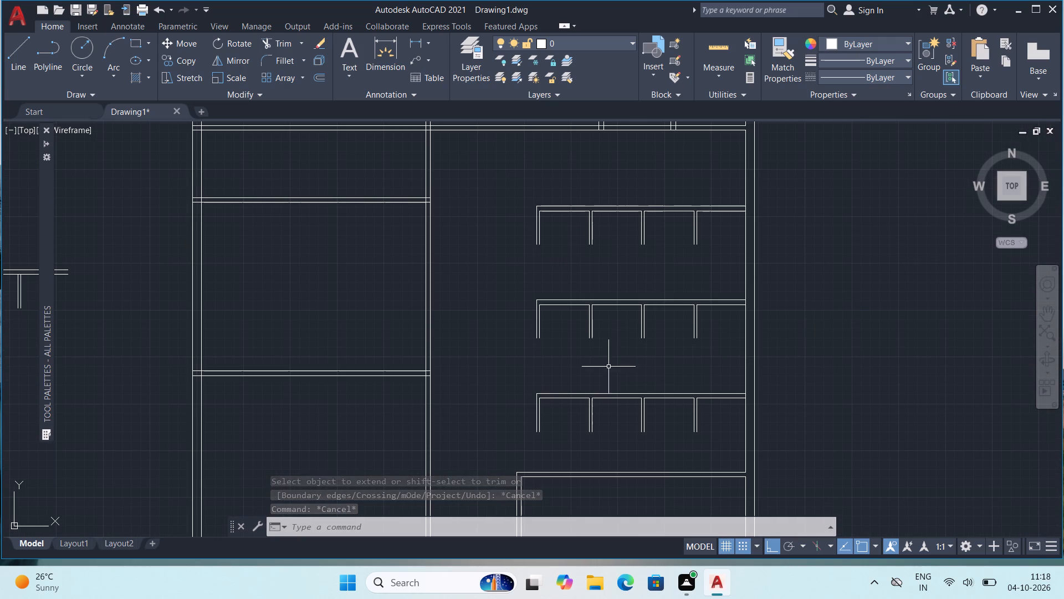
{"action": "scroll", "coordinate": [595, 371], "scroll_direction": "up", "scroll_amount": 1}
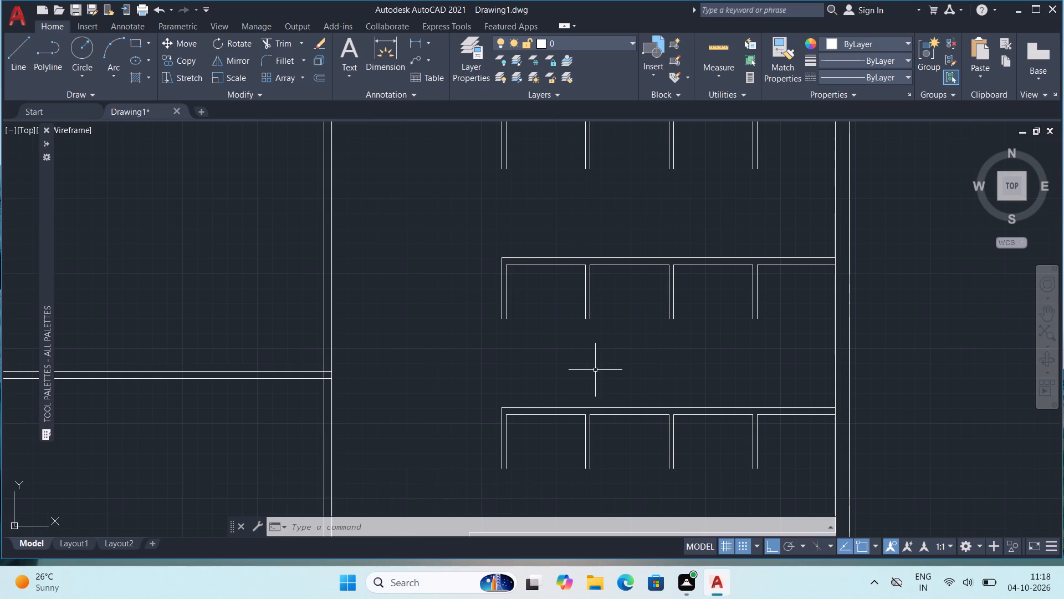
{"action": "middle_click_drag", "start_coordinate": [595, 370], "coordinate": [588, 408]}
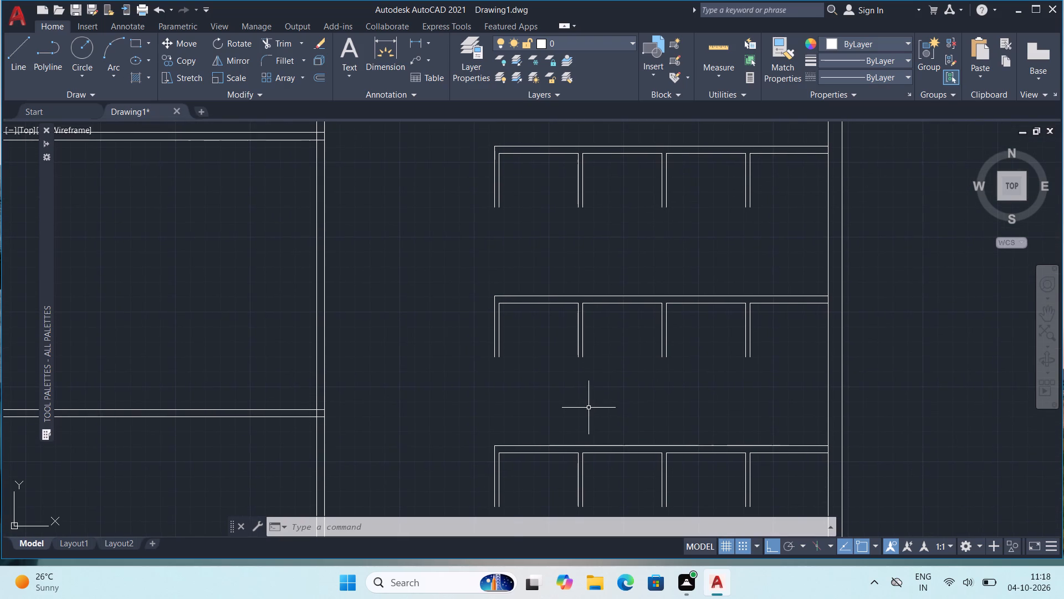
{"action": "scroll", "coordinate": [589, 408], "scroll_direction": "down", "scroll_amount": 3}
{"action": "middle_click_drag", "start_coordinate": [597, 424], "coordinate": [615, 379]}
{"action": "left_click_drag", "start_coordinate": [234, 273], "coordinate": [247, 280]}
{"action": "left_click", "coordinate": [438, 384]}
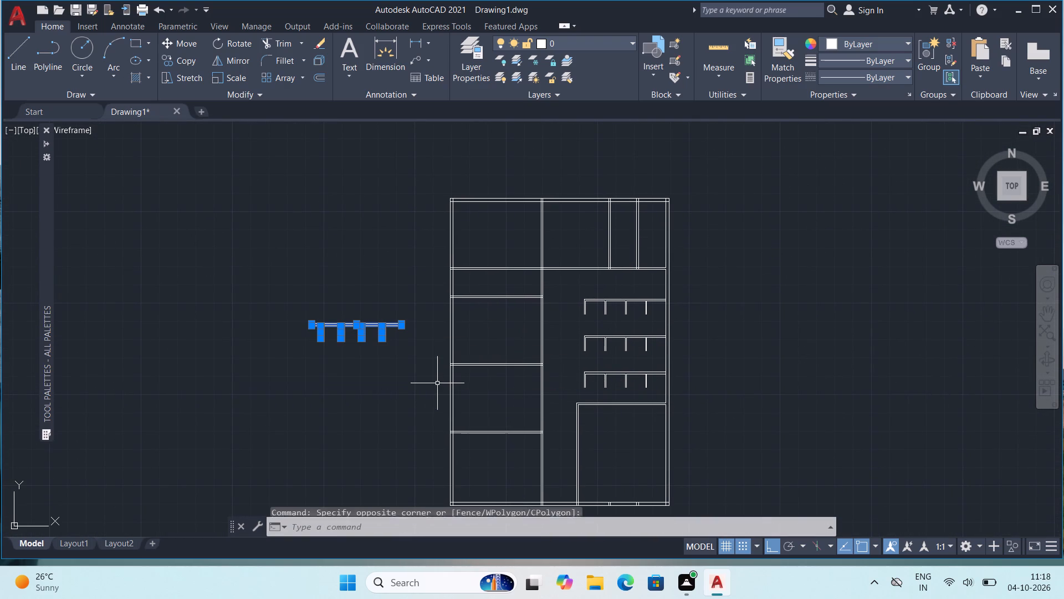
{"action": "key", "text": "Delete"}
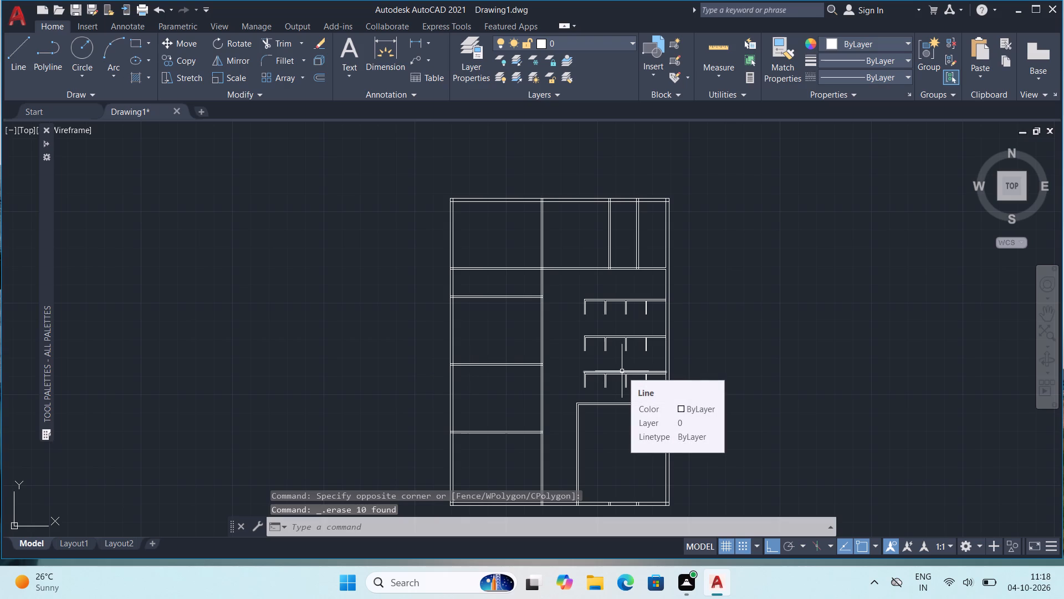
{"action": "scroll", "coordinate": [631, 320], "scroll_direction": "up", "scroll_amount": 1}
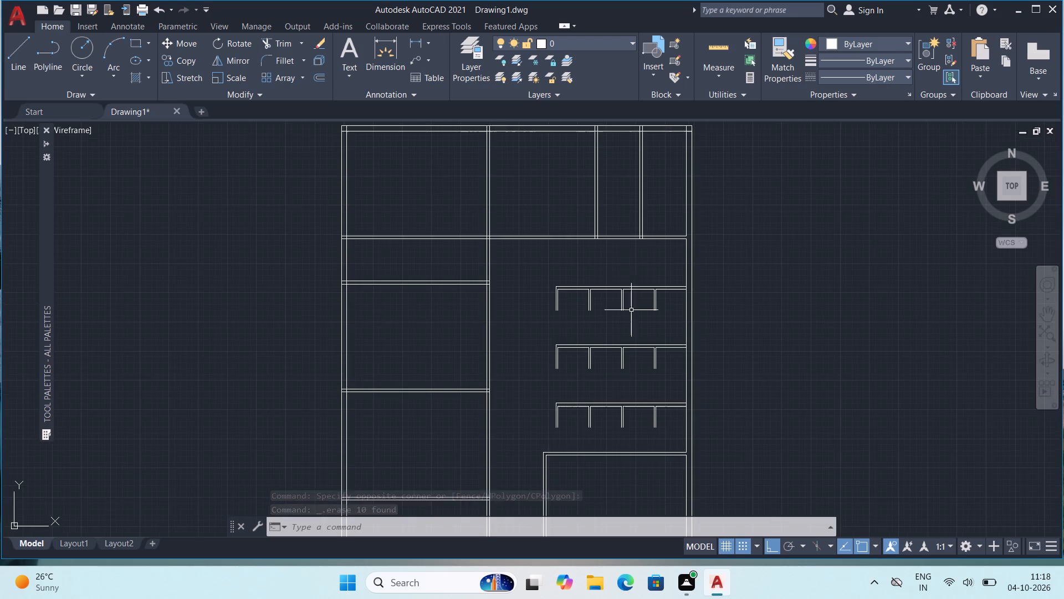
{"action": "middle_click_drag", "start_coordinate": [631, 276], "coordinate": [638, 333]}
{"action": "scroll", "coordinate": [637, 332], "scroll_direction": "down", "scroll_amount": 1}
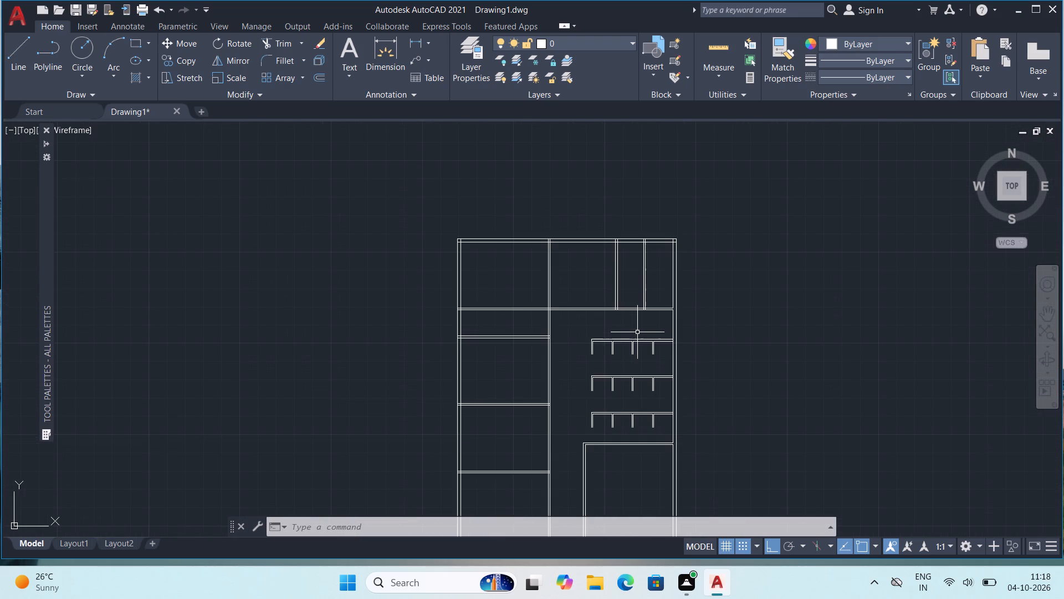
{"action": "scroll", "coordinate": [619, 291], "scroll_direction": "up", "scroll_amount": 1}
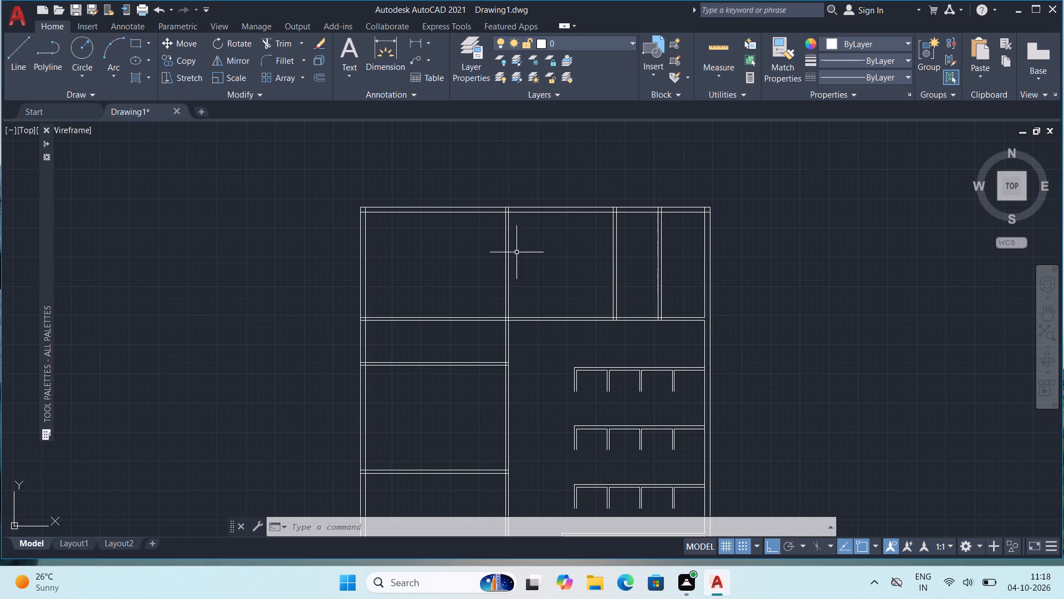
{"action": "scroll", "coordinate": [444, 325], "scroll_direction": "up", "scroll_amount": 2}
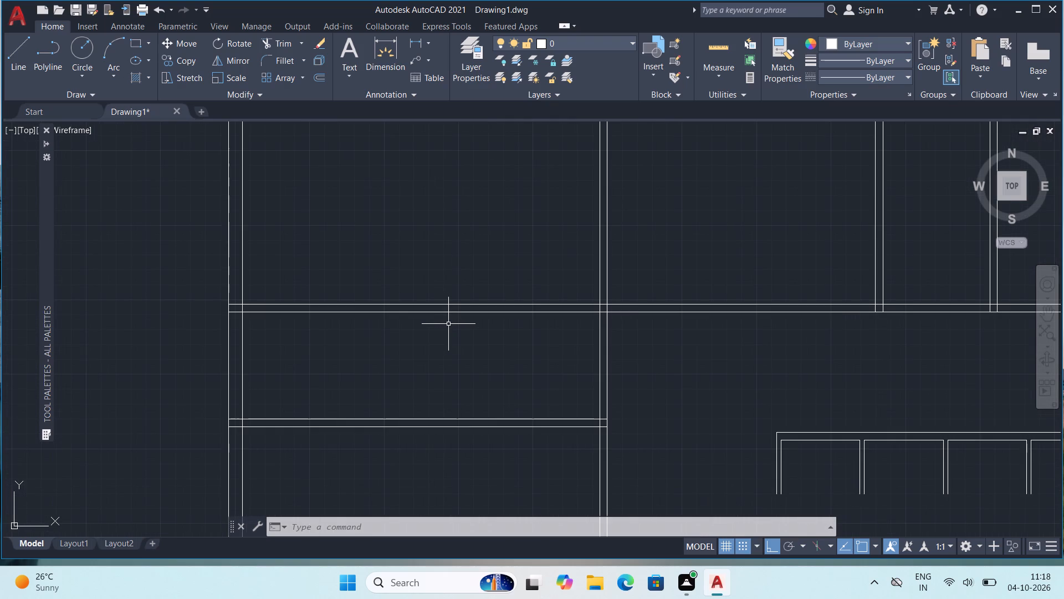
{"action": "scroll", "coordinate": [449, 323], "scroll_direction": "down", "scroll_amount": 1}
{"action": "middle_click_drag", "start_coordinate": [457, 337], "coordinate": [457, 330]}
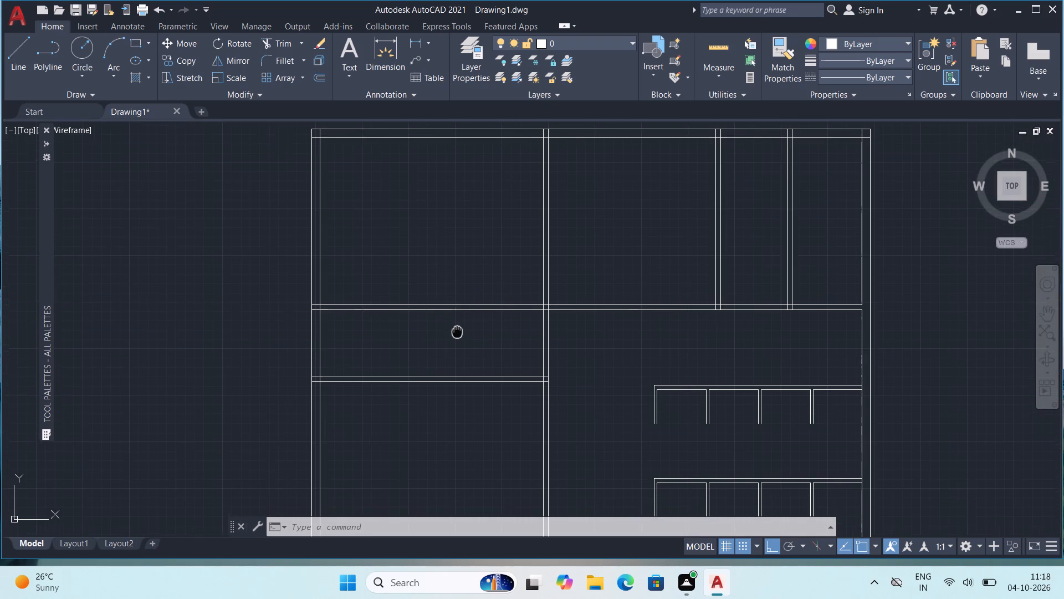
Trim away the horizontal partition across the upper-left area, the vertical partition stretch just below it, and the leftover stubs in the left outer wall.
{"action": "middle_click_drag", "start_coordinate": [457, 330], "coordinate": [457, 328]}
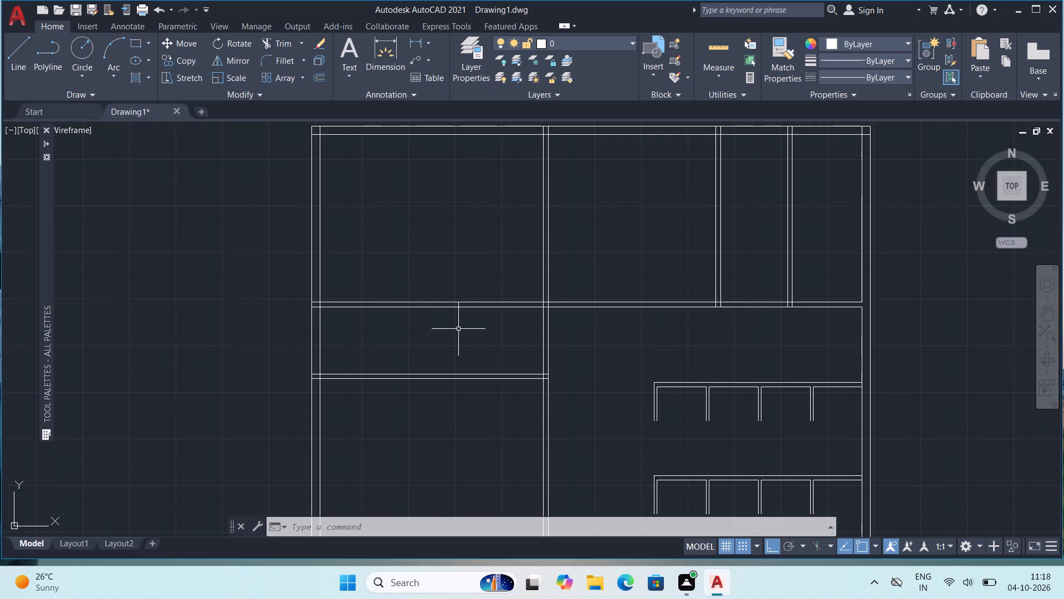
{"action": "type", "text": "tr"}
{"action": "key", "text": "Return"}
{"action": "left_click_drag", "start_coordinate": [441, 279], "coordinate": [455, 311]}
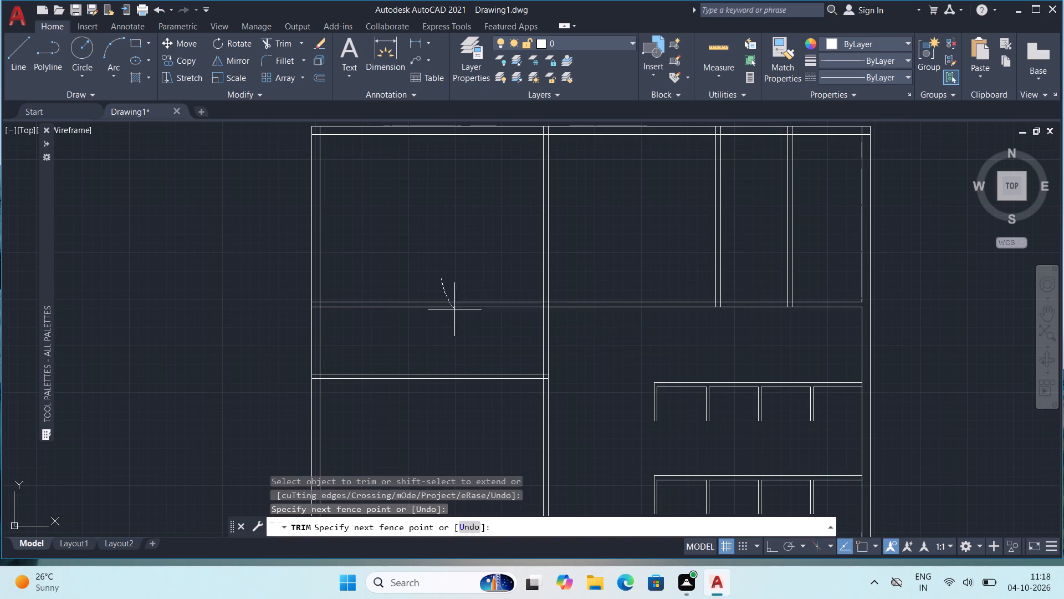
{"action": "left_click_drag", "start_coordinate": [455, 311], "coordinate": [590, 343]}
{"action": "scroll", "coordinate": [309, 312], "scroll_direction": "up", "scroll_amount": 2}
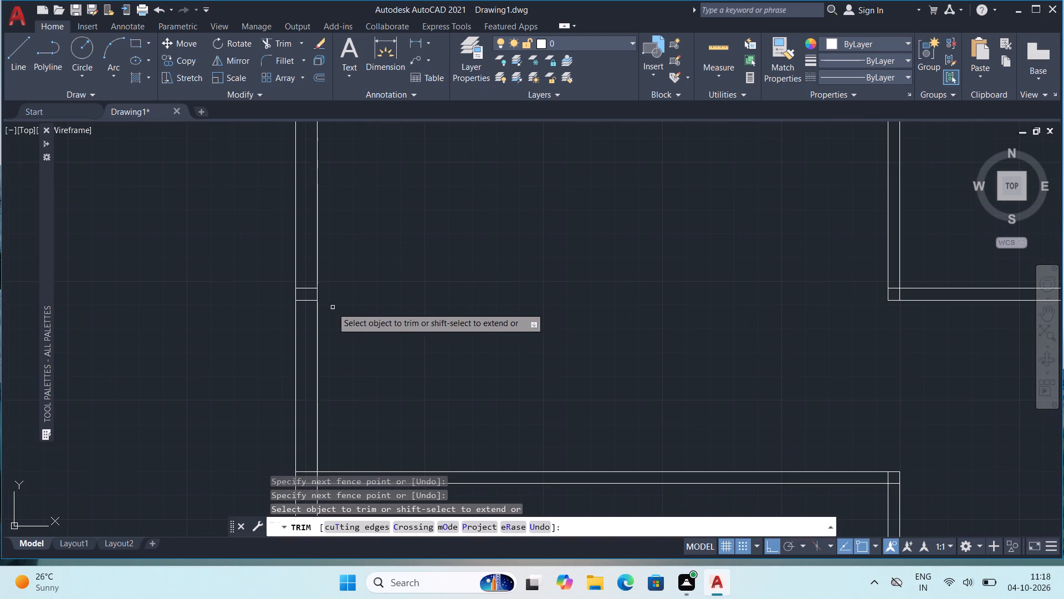
{"action": "left_click_drag", "start_coordinate": [302, 272], "coordinate": [305, 305]}
Trim the overlapping inner wall lines at the building's top-left outer corner.
{"action": "scroll", "coordinate": [305, 305], "scroll_direction": "down", "scroll_amount": 3}
{"action": "middle_click_drag", "start_coordinate": [371, 255], "coordinate": [373, 266]}
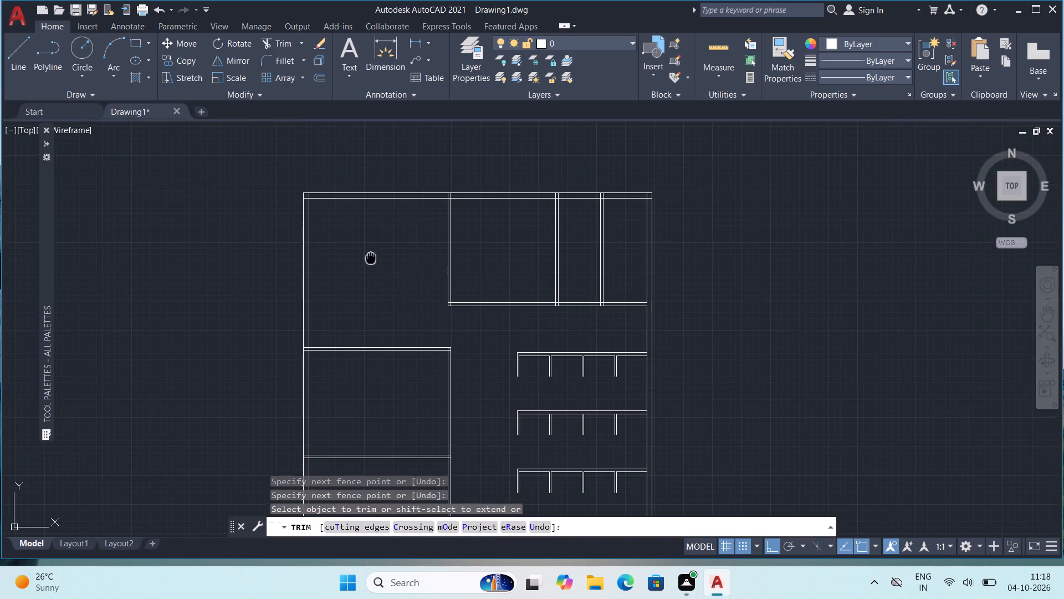
{"action": "middle_click_drag", "start_coordinate": [373, 266], "coordinate": [388, 341]}
{"action": "scroll", "coordinate": [299, 246], "scroll_direction": "up", "scroll_amount": 2}
{"action": "scroll", "coordinate": [372, 327], "scroll_direction": "up", "scroll_amount": 2}
{"action": "left_click_drag", "start_coordinate": [336, 337], "coordinate": [335, 340]}
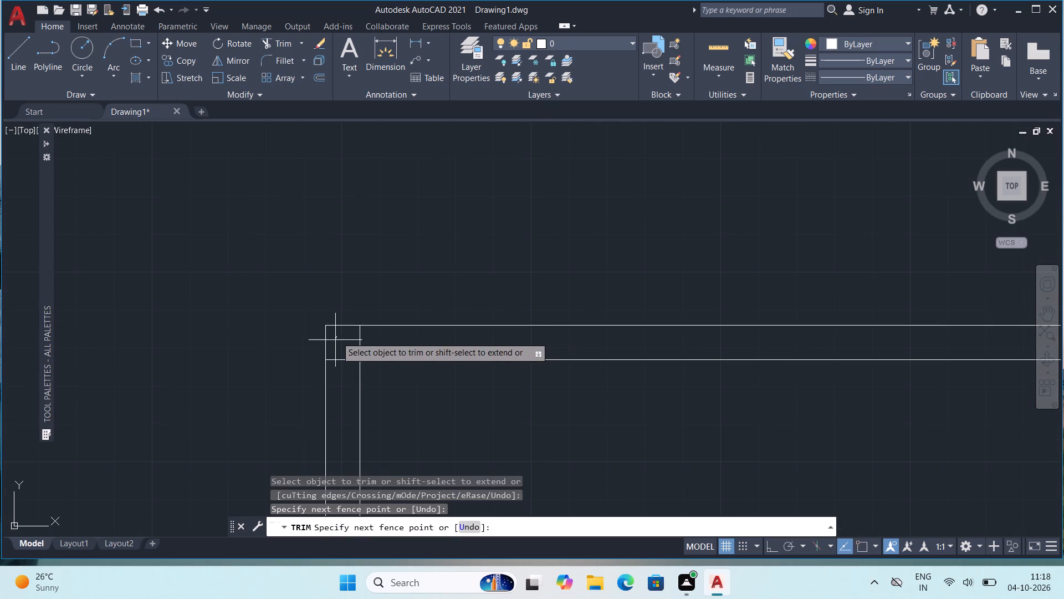
{"action": "left_click_drag", "start_coordinate": [335, 340], "coordinate": [335, 368]}
{"action": "left_click_drag", "start_coordinate": [341, 354], "coordinate": [387, 340]}
Trim the lines crossing the top outer wall's junctions with the first and second vertical partitions from the left.
{"action": "scroll", "coordinate": [423, 341], "scroll_direction": "down", "scroll_amount": 1}
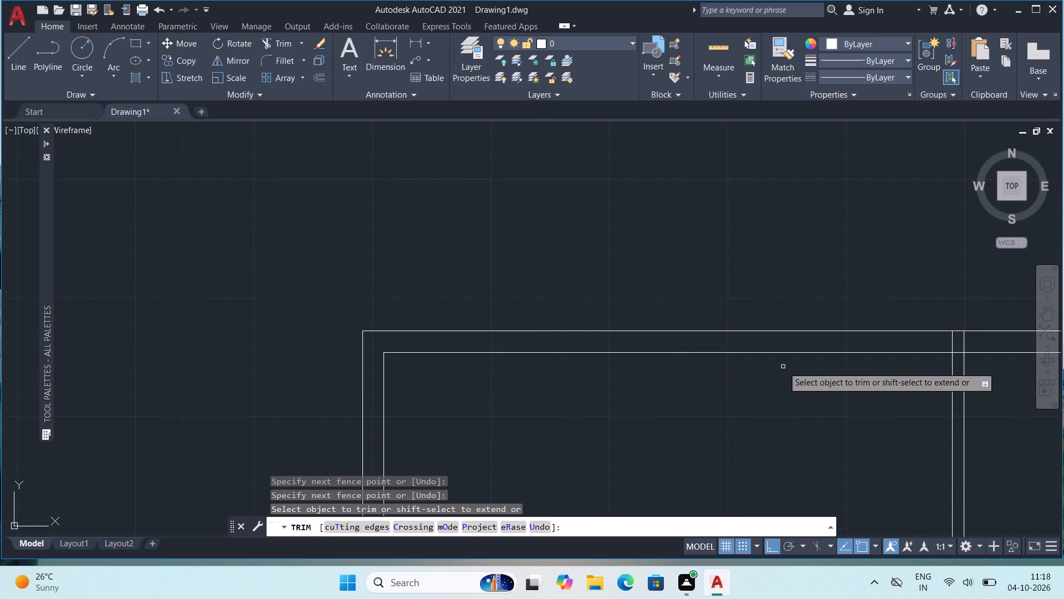
{"action": "middle_click_drag", "start_coordinate": [1011, 360], "coordinate": [644, 364]}
{"action": "scroll", "coordinate": [630, 362], "scroll_direction": "up", "scroll_amount": 3}
{"action": "left_click_drag", "start_coordinate": [558, 336], "coordinate": [762, 341]}
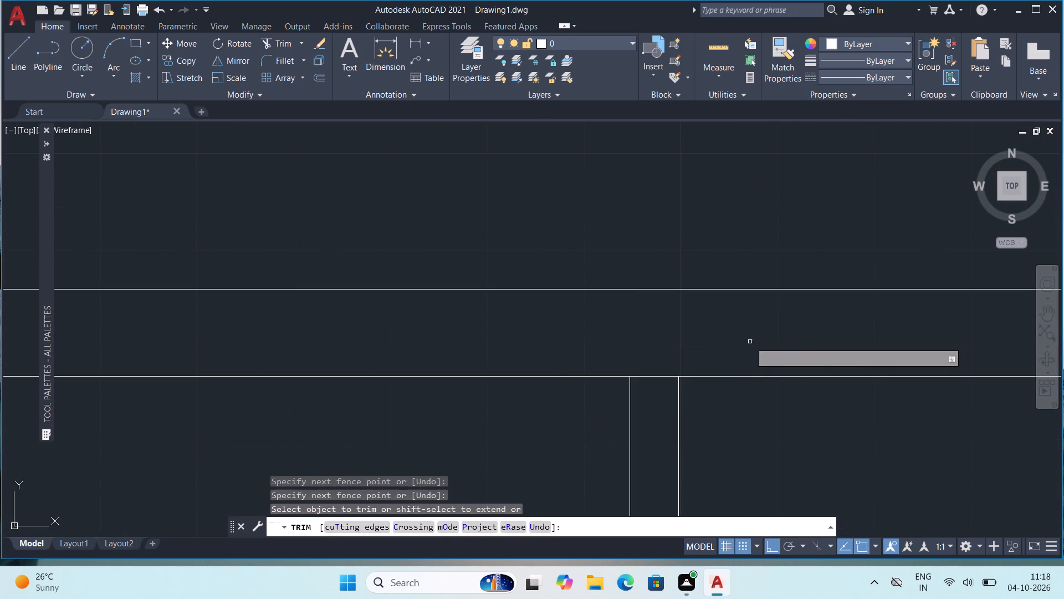
{"action": "left_click_drag", "start_coordinate": [657, 340], "coordinate": [648, 411]}
{"action": "scroll", "coordinate": [651, 403], "scroll_direction": "down", "scroll_amount": 4}
{"action": "middle_click_drag", "start_coordinate": [841, 446], "coordinate": [392, 396]}
{"action": "scroll", "coordinate": [429, 339], "scroll_direction": "up", "scroll_amount": 1}
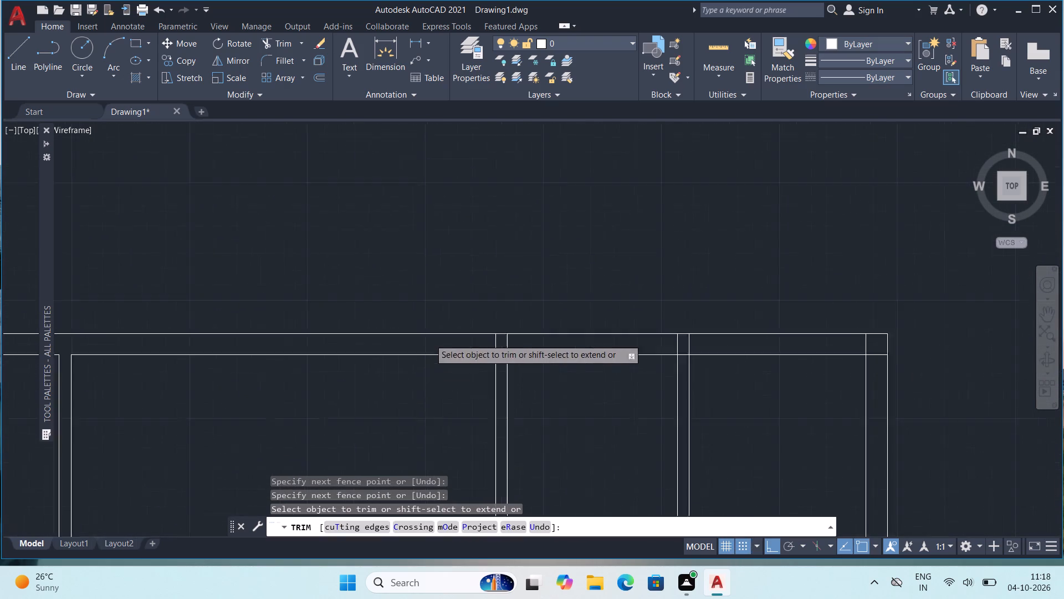
{"action": "scroll", "coordinate": [429, 339], "scroll_direction": "up", "scroll_amount": 2}
{"action": "left_click_drag", "start_coordinate": [545, 359], "coordinate": [671, 358]}
{"action": "left_click_drag", "start_coordinate": [606, 373], "coordinate": [606, 402]}
Trim the crossing lines where the third vertical partition meets the top outer wall and at the building's top-right corner.
{"action": "scroll", "coordinate": [617, 385], "scroll_direction": "down", "scroll_amount": 2}
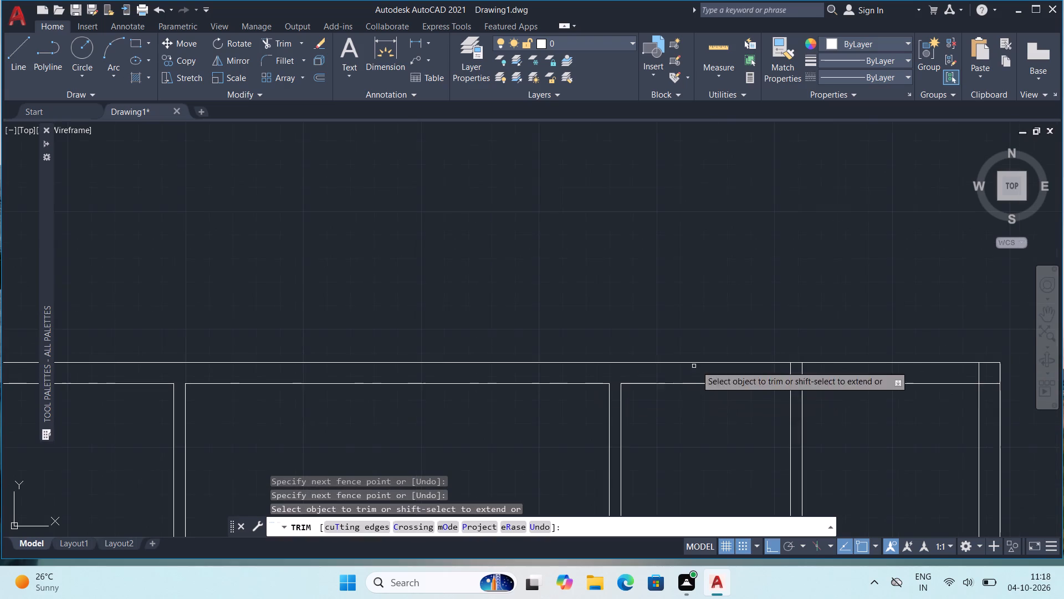
{"action": "middle_click_drag", "start_coordinate": [786, 382], "coordinate": [585, 405]}
{"action": "scroll", "coordinate": [585, 405], "scroll_direction": "up", "scroll_amount": 3}
{"action": "left_click_drag", "start_coordinate": [571, 390], "coordinate": [715, 385]}
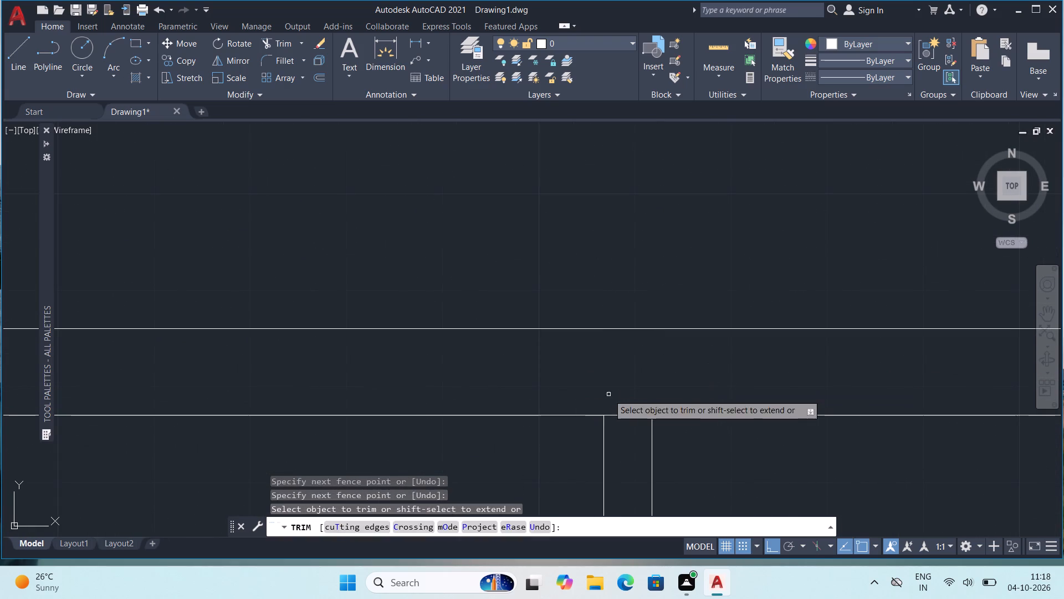
{"action": "left_click_drag", "start_coordinate": [608, 394], "coordinate": [618, 443]}
{"action": "scroll", "coordinate": [628, 429], "scroll_direction": "down", "scroll_amount": 3}
{"action": "middle_click_drag", "start_coordinate": [783, 410], "coordinate": [538, 267]}
{"action": "scroll", "coordinate": [538, 268], "scroll_direction": "up", "scroll_amount": 2}
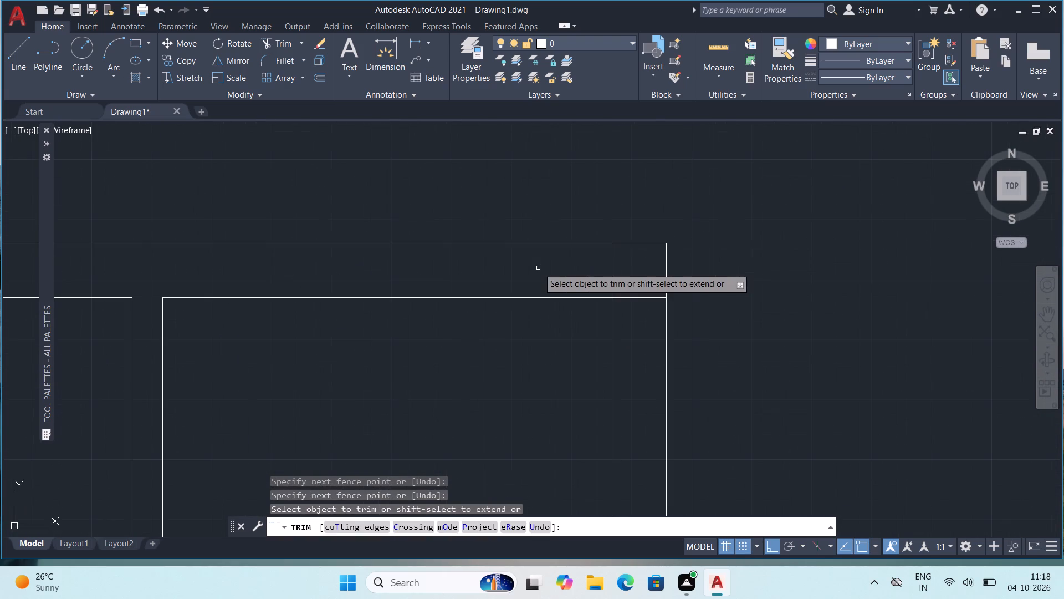
{"action": "left_click_drag", "start_coordinate": [561, 265], "coordinate": [649, 326]}
Trim the overlapping partition lines at the lower-left corner of the top row of rooms.
{"action": "scroll", "coordinate": [649, 326], "scroll_direction": "down", "scroll_amount": 3}
{"action": "scroll", "coordinate": [543, 399], "scroll_direction": "down", "scroll_amount": 3}
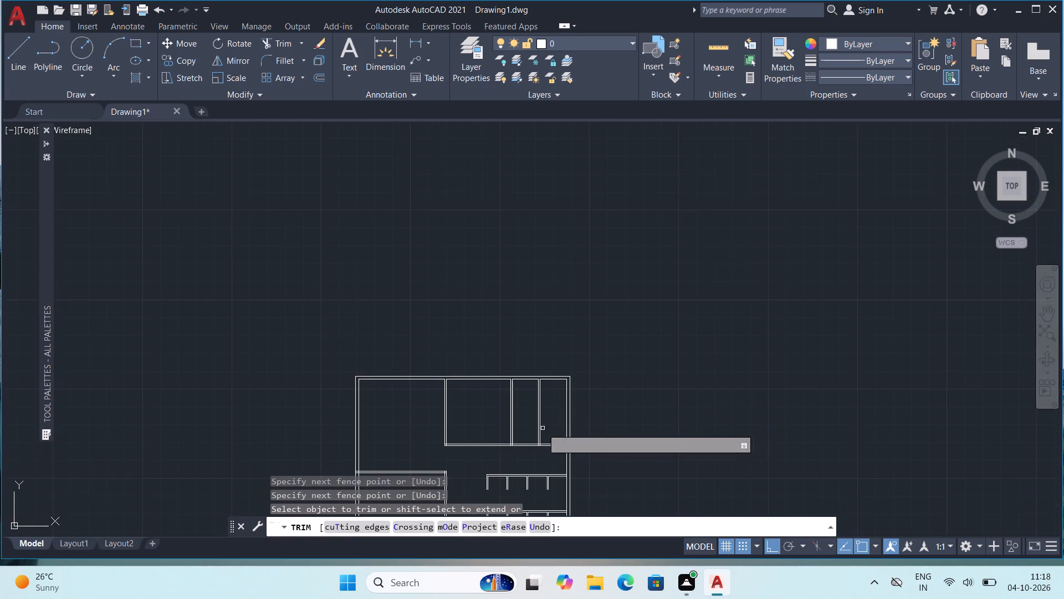
{"action": "middle_click_drag", "start_coordinate": [538, 424], "coordinate": [717, 158]}
{"action": "scroll", "coordinate": [646, 190], "scroll_direction": "up", "scroll_amount": 2}
{"action": "middle_click_drag", "start_coordinate": [645, 206], "coordinate": [641, 332]}
{"action": "scroll", "coordinate": [595, 292], "scroll_direction": "up", "scroll_amount": 3}
{"action": "left_click_drag", "start_coordinate": [572, 242], "coordinate": [588, 266]}
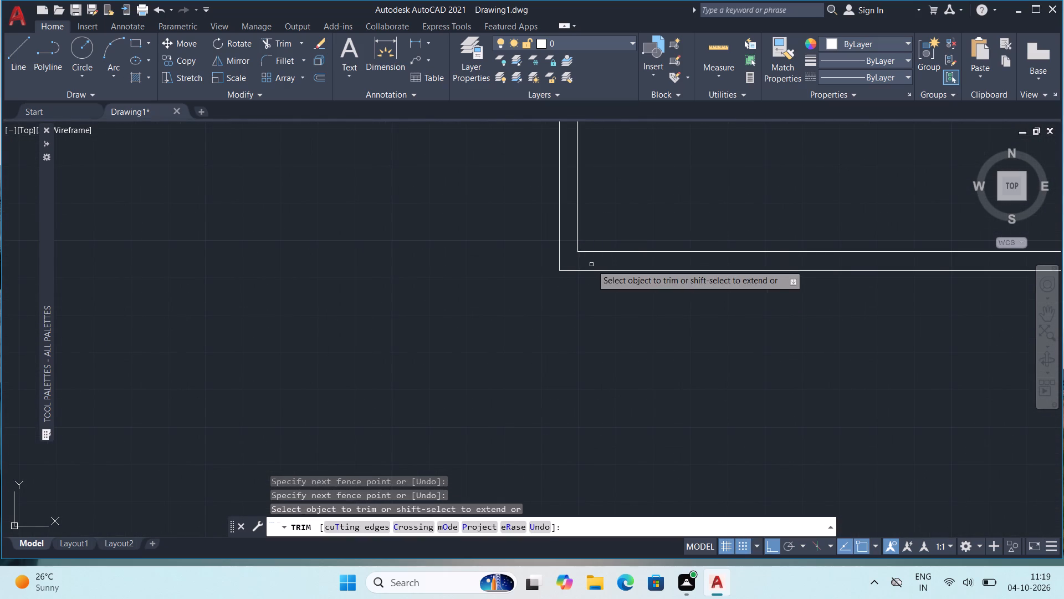
Trim the crossing lines where the two remaining vertical partitions meet the horizontal partition below the top rooms.
{"action": "scroll", "coordinate": [592, 265], "scroll_direction": "down", "scroll_amount": 2}
{"action": "scroll", "coordinate": [890, 265], "scroll_direction": "up", "scroll_amount": 3}
{"action": "left_click_drag", "start_coordinate": [730, 232], "coordinate": [702, 259]}
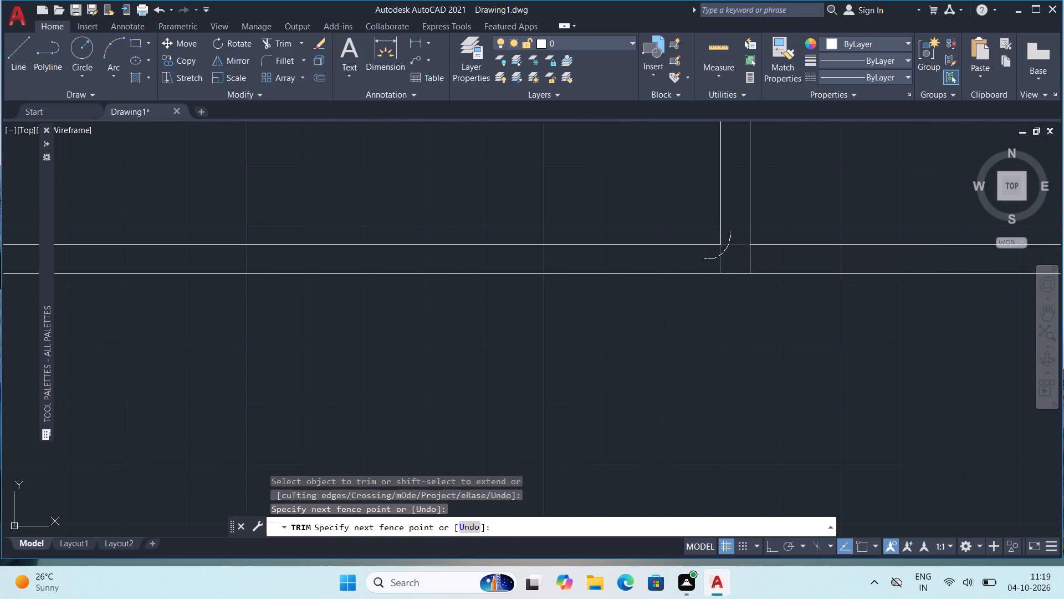
{"action": "left_click_drag", "start_coordinate": [716, 253], "coordinate": [750, 260]}
{"action": "scroll", "coordinate": [767, 255], "scroll_direction": "down", "scroll_amount": 4}
{"action": "scroll", "coordinate": [854, 279], "scroll_direction": "up", "scroll_amount": 3}
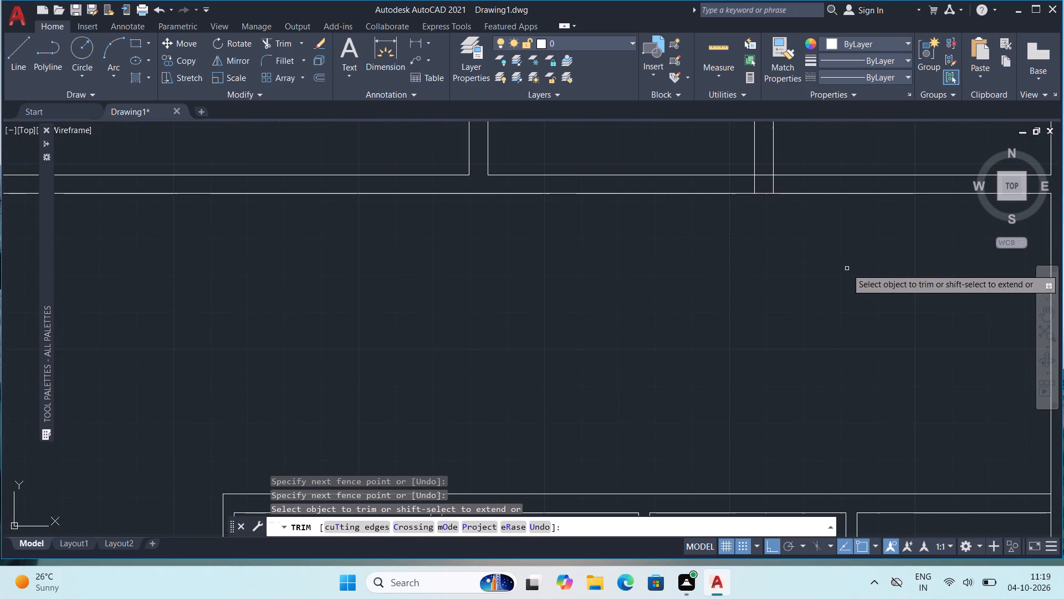
{"action": "middle_click_drag", "start_coordinate": [750, 278], "coordinate": [719, 356]}
{"action": "scroll", "coordinate": [744, 257], "scroll_direction": "up", "scroll_amount": 3}
{"action": "left_click_drag", "start_coordinate": [698, 209], "coordinate": [627, 283]}
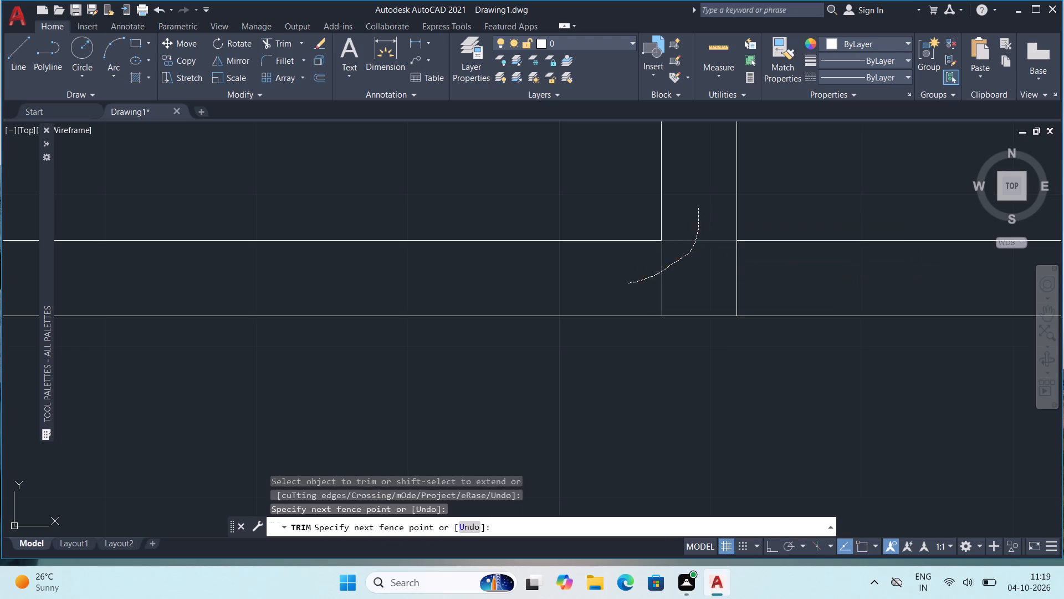
{"action": "left_click_drag", "start_coordinate": [627, 283], "coordinate": [628, 283]}
{"action": "left_click_drag", "start_coordinate": [629, 283], "coordinate": [773, 283]}
Trim the crossing lines where the uppermost horizontal partition of the left rooms meets the left outer wall.
{"action": "scroll", "coordinate": [774, 282], "scroll_direction": "down", "scroll_amount": 4}
{"action": "scroll", "coordinate": [746, 341], "scroll_direction": "down", "scroll_amount": 3}
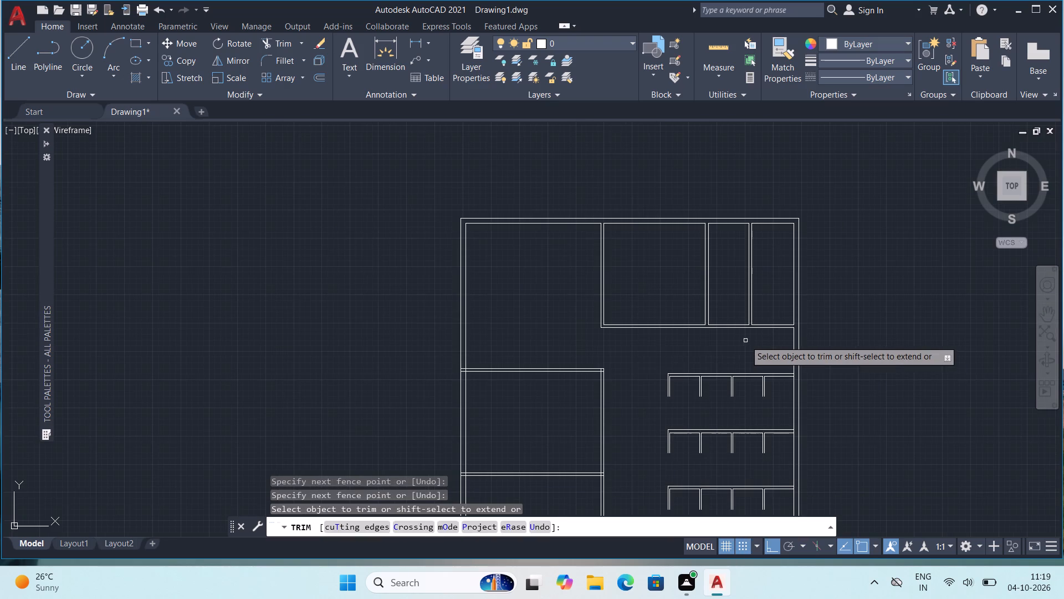
{"action": "middle_click_drag", "start_coordinate": [615, 341], "coordinate": [666, 257]}
{"action": "scroll", "coordinate": [474, 272], "scroll_direction": "up", "scroll_amount": 3}
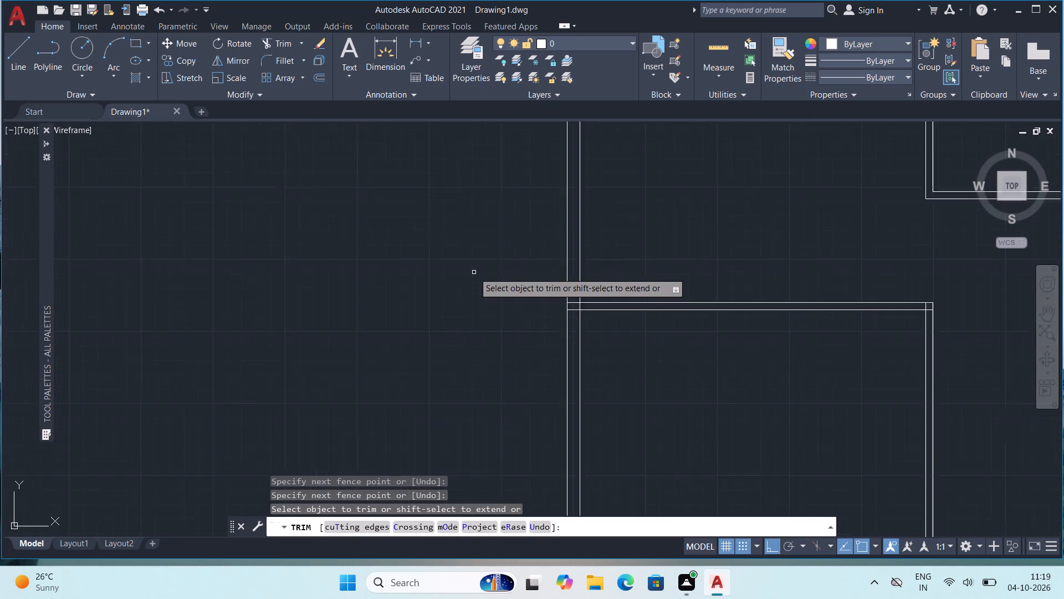
{"action": "scroll", "coordinate": [602, 327], "scroll_direction": "up", "scroll_amount": 2}
{"action": "left_click_drag", "start_coordinate": [676, 273], "coordinate": [676, 373]}
{"action": "left_click_drag", "start_coordinate": [684, 328], "coordinate": [719, 323]}
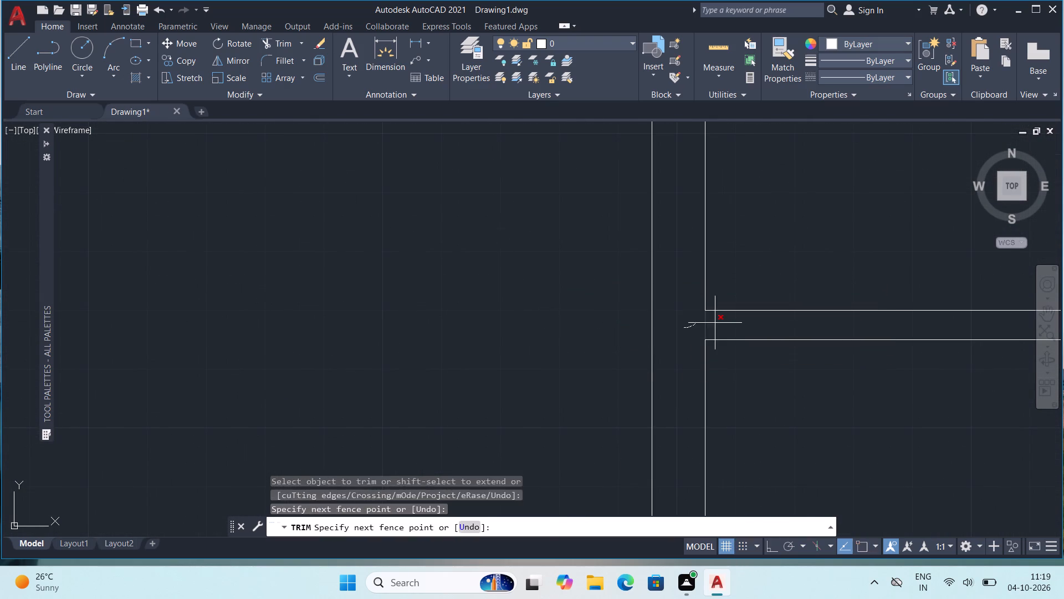
{"action": "left_click_drag", "start_coordinate": [719, 323], "coordinate": [721, 323]}
Trim the crossing lines where the middle horizontal partition of the left rooms meets the left outer wall.
{"action": "scroll", "coordinate": [721, 323], "scroll_direction": "down", "scroll_amount": 3}
{"action": "middle_click_drag", "start_coordinate": [789, 418], "coordinate": [677, 227]}
{"action": "scroll", "coordinate": [674, 225], "scroll_direction": "down", "scroll_amount": 2}
{"action": "scroll", "coordinate": [644, 343], "scroll_direction": "up", "scroll_amount": 3}
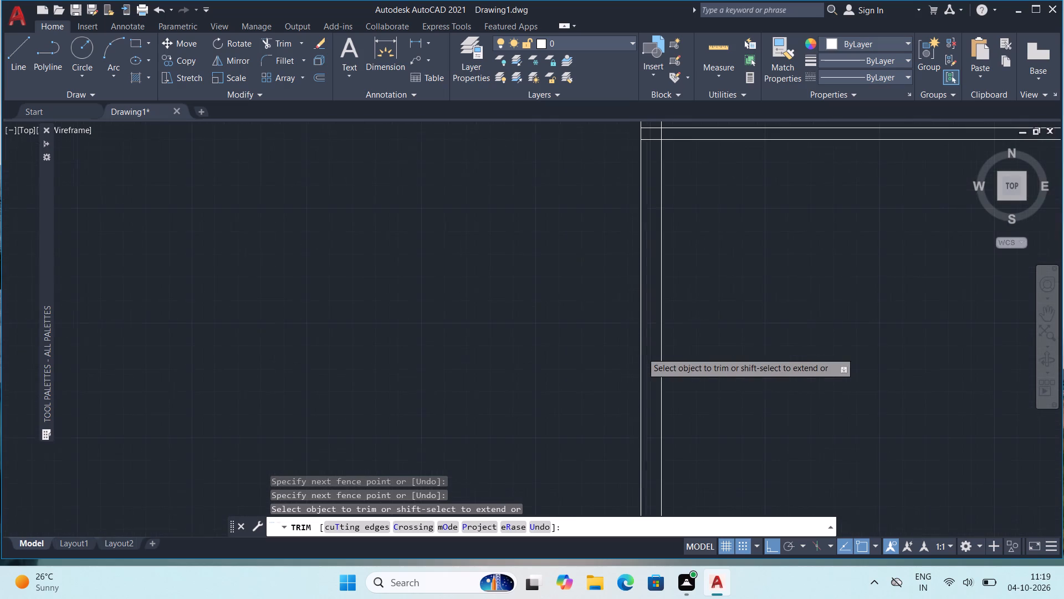
{"action": "middle_click_drag", "start_coordinate": [644, 198], "coordinate": [610, 396]}
{"action": "scroll", "coordinate": [621, 352], "scroll_direction": "up", "scroll_amount": 2}
{"action": "left_click_drag", "start_coordinate": [607, 267], "coordinate": [613, 320]}
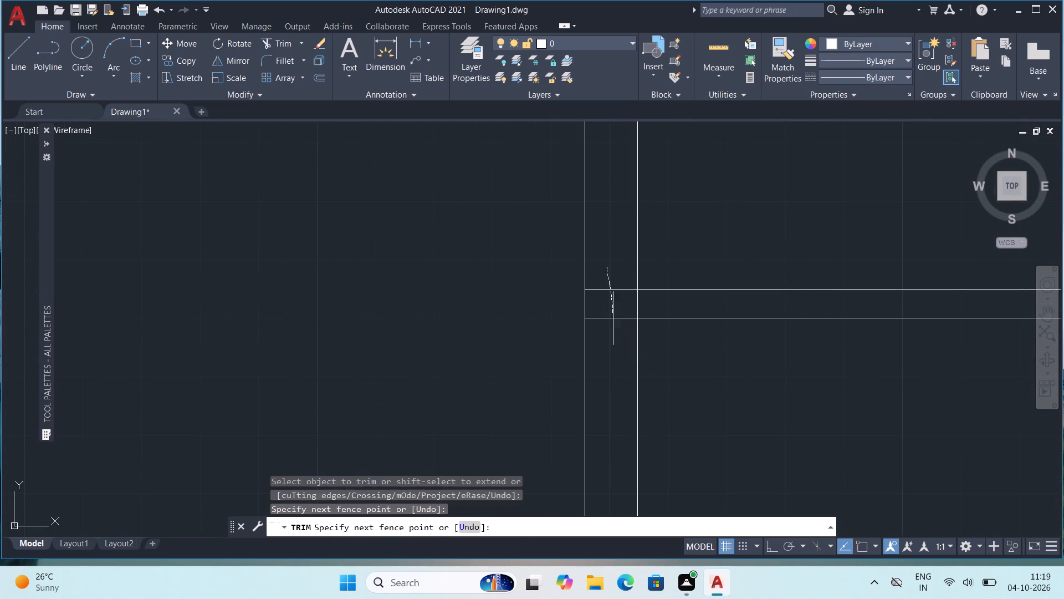
{"action": "left_click_drag", "start_coordinate": [613, 320], "coordinate": [614, 340]}
{"action": "left_click_drag", "start_coordinate": [614, 312], "coordinate": [652, 312]}
Trim the crossing lines where the left rooms' middle horizontal partition meets their vertical partition on the right.
{"action": "scroll", "coordinate": [658, 312], "scroll_direction": "down", "scroll_amount": 3}
{"action": "scroll", "coordinate": [707, 409], "scroll_direction": "down", "scroll_amount": 2}
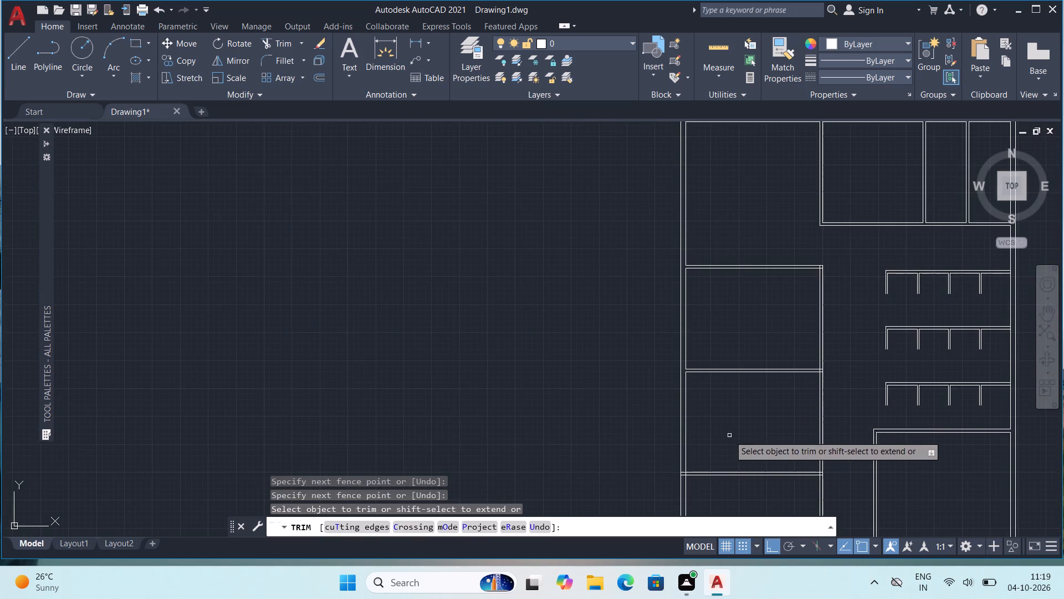
{"action": "middle_click_drag", "start_coordinate": [728, 433], "coordinate": [670, 309]}
{"action": "scroll", "coordinate": [763, 225], "scroll_direction": "up", "scroll_amount": 2}
{"action": "scroll", "coordinate": [768, 286], "scroll_direction": "up", "scroll_amount": 3}
{"action": "left_click_drag", "start_coordinate": [747, 225], "coordinate": [748, 227]}
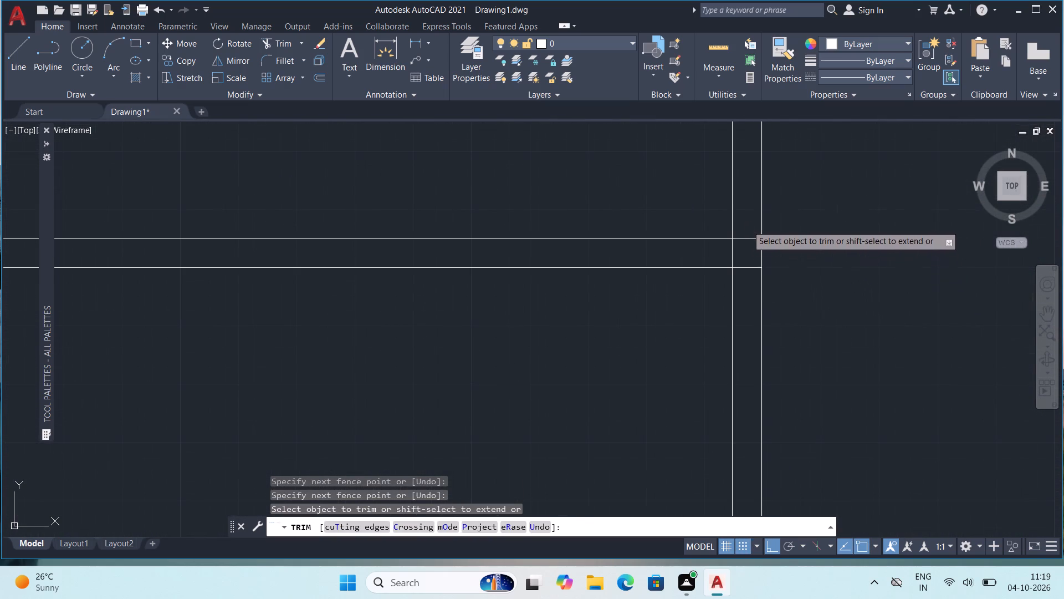
{"action": "left_click_drag", "start_coordinate": [748, 227], "coordinate": [748, 309]}
{"action": "left_click_drag", "start_coordinate": [746, 255], "coordinate": [695, 256]}
Trim the crossing lines where the lowest horizontal partition of the left rooms meets the left outer wall.
{"action": "scroll", "coordinate": [697, 257], "scroll_direction": "down", "scroll_amount": 3}
{"action": "scroll", "coordinate": [668, 335], "scroll_direction": "down", "scroll_amount": 2}
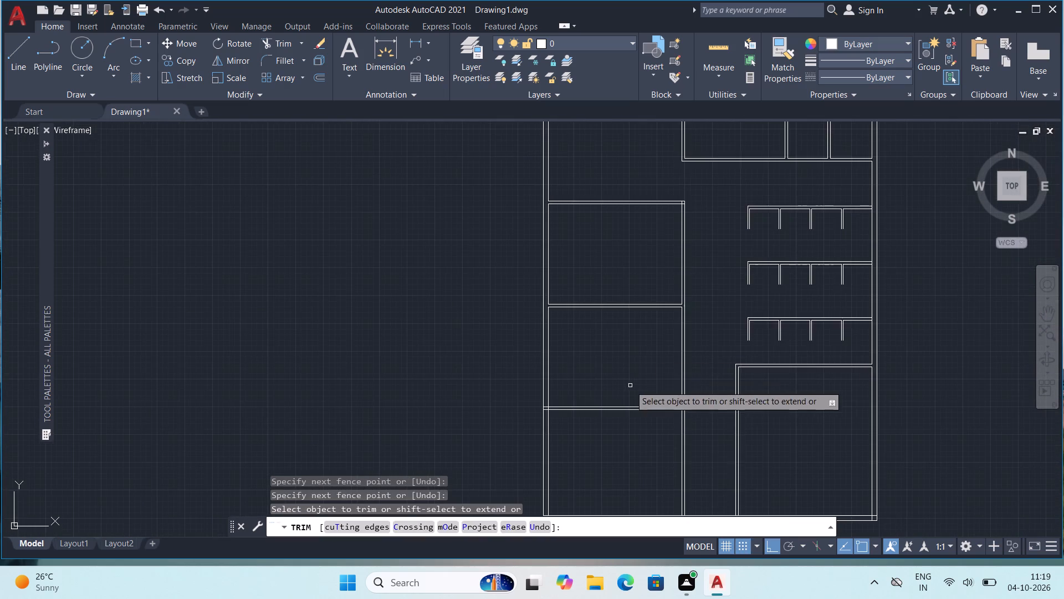
{"action": "middle_click_drag", "start_coordinate": [626, 374], "coordinate": [625, 202]}
{"action": "scroll", "coordinate": [524, 226], "scroll_direction": "up", "scroll_amount": 3}
{"action": "scroll", "coordinate": [598, 270], "scroll_direction": "up", "scroll_amount": 3}
{"action": "left_click_drag", "start_coordinate": [610, 229], "coordinate": [627, 327]}
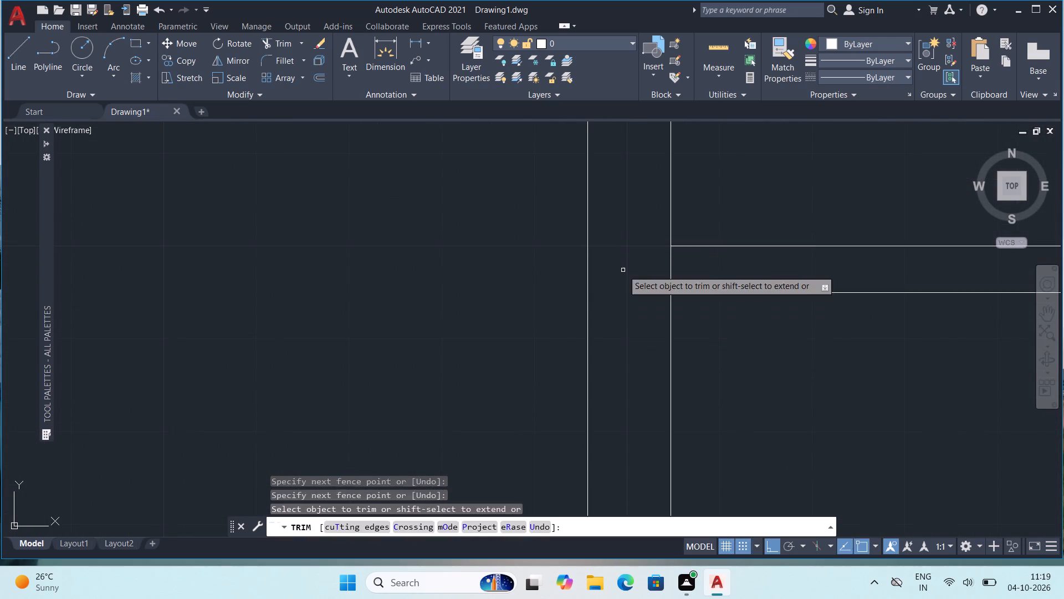
{"action": "left_click_drag", "start_coordinate": [622, 262], "coordinate": [672, 272]}
Trim the crossing lines where the left rooms' lowest horizontal partition meets their vertical partition on the right.
{"action": "scroll", "coordinate": [681, 271], "scroll_direction": "down", "scroll_amount": 3}
{"action": "middle_click_drag", "start_coordinate": [824, 327], "coordinate": [334, 362]}
{"action": "scroll", "coordinate": [618, 303], "scroll_direction": "up", "scroll_amount": 1}
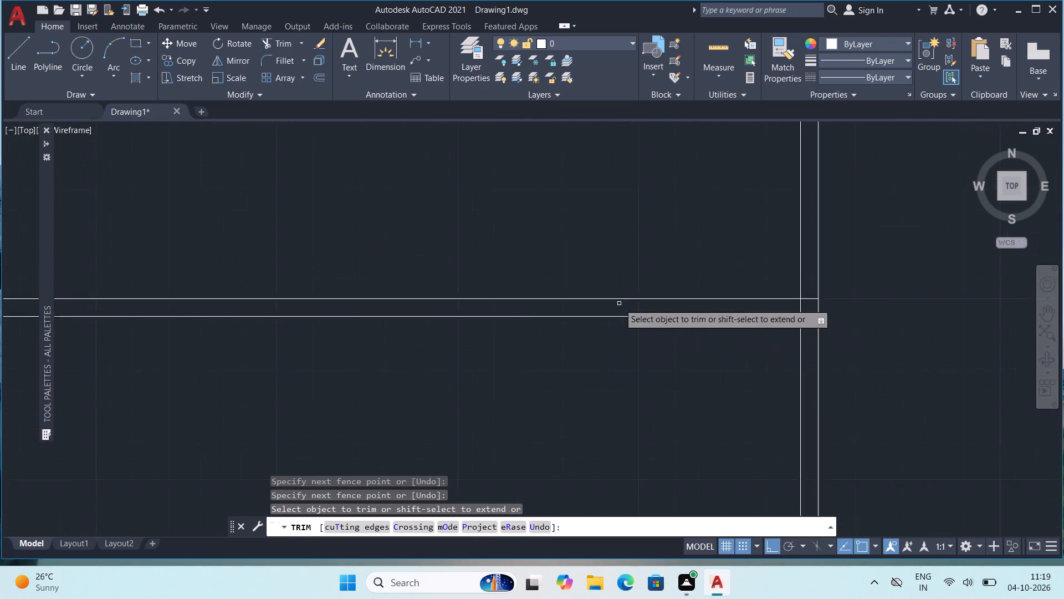
{"action": "scroll", "coordinate": [622, 303], "scroll_direction": "up", "scroll_amount": 2}
{"action": "middle_click_drag", "start_coordinate": [884, 295], "coordinate": [371, 259]}
{"action": "scroll", "coordinate": [551, 265], "scroll_direction": "up", "scroll_amount": 2}
{"action": "left_click_drag", "start_coordinate": [609, 203], "coordinate": [522, 291]}
{"action": "left_click_drag", "start_coordinate": [596, 306], "coordinate": [616, 395]}
Trim the overlapping inner wall lines at the building's bottom-left outer corner.
{"action": "scroll", "coordinate": [625, 378], "scroll_direction": "down", "scroll_amount": 7}
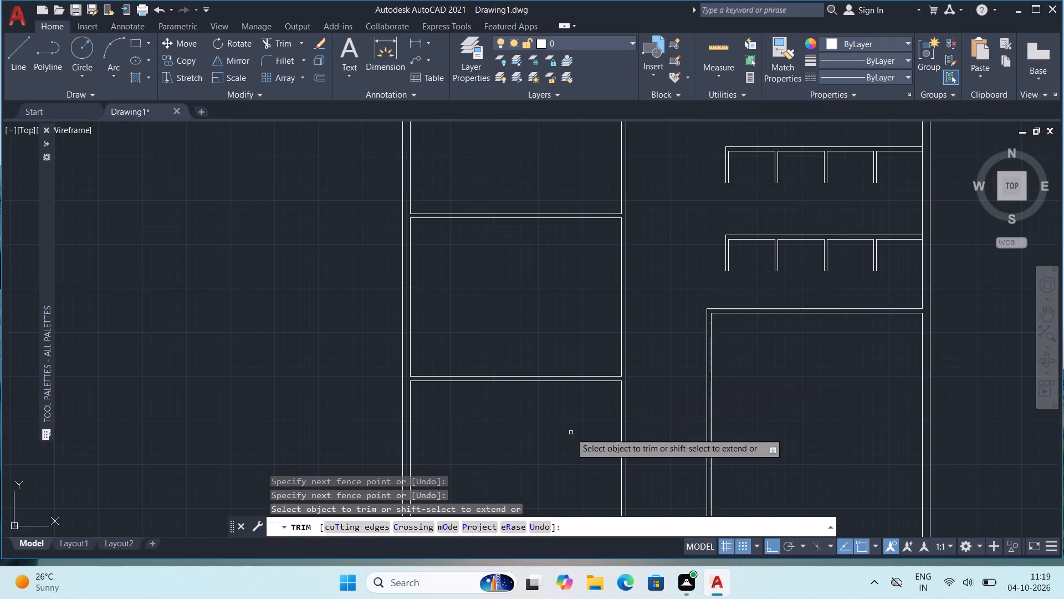
{"action": "middle_click_drag", "start_coordinate": [566, 432], "coordinate": [574, 283]}
{"action": "scroll", "coordinate": [446, 415], "scroll_direction": "up", "scroll_amount": 3}
{"action": "scroll", "coordinate": [332, 362], "scroll_direction": "up", "scroll_amount": 2}
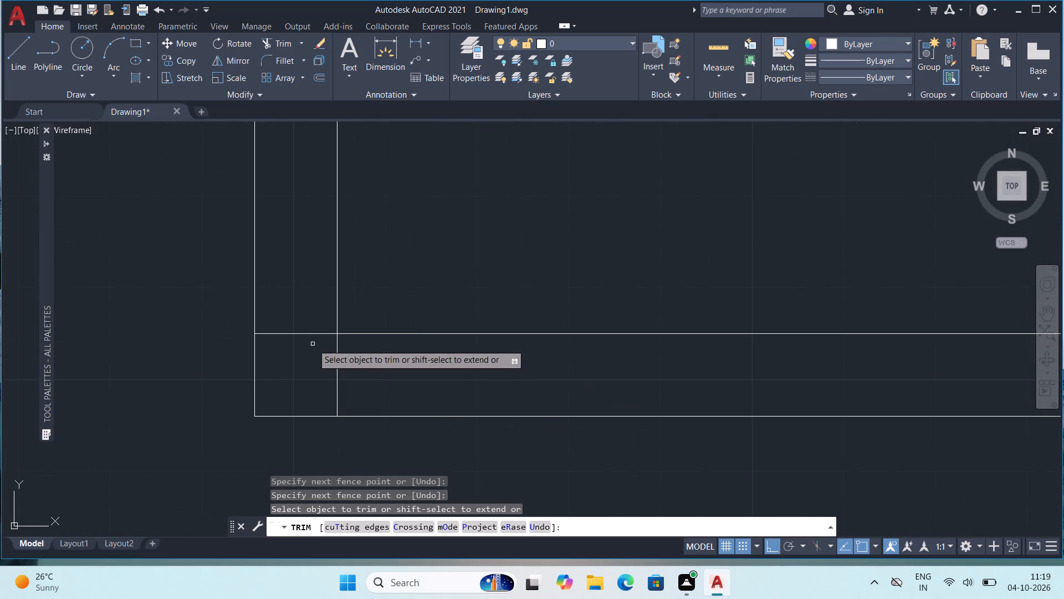
{"action": "left_click_drag", "start_coordinate": [311, 309], "coordinate": [408, 376]}
Trim the crossing lines where the two lower vertical partitions meet the bottom outer wall.
{"action": "scroll", "coordinate": [412, 372], "scroll_direction": "down", "scroll_amount": 4}
{"action": "scroll", "coordinate": [811, 343], "scroll_direction": "up", "scroll_amount": 1}
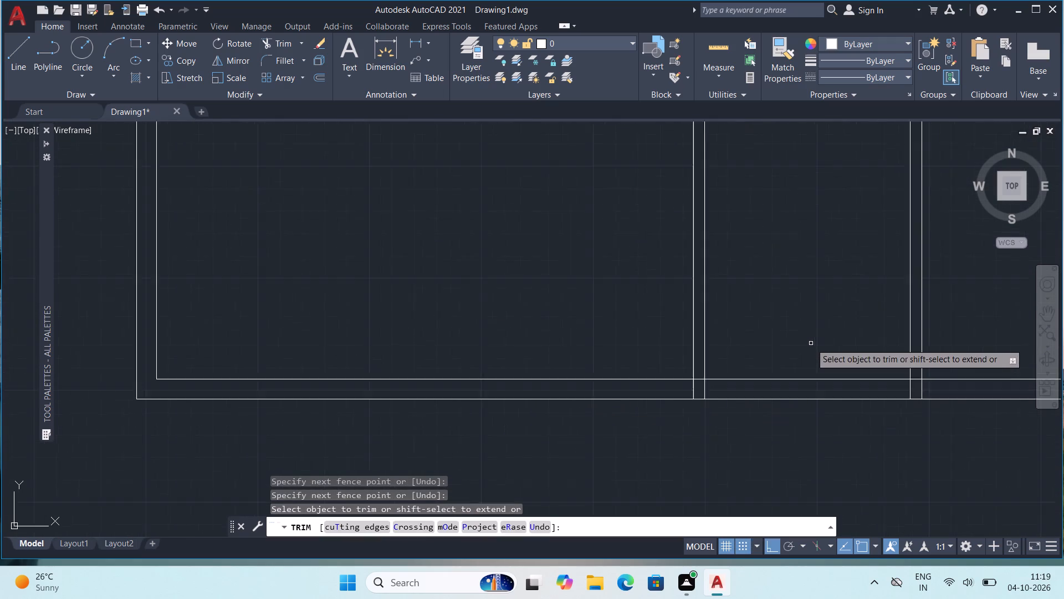
{"action": "scroll", "coordinate": [811, 343], "scroll_direction": "up", "scroll_amount": 2}
{"action": "scroll", "coordinate": [637, 439], "scroll_direction": "up", "scroll_amount": 1}
{"action": "left_click_drag", "start_coordinate": [454, 426], "coordinate": [419, 473]}
{"action": "left_click_drag", "start_coordinate": [457, 471], "coordinate": [534, 473]}
{"action": "scroll", "coordinate": [539, 460], "scroll_direction": "down", "scroll_amount": 6}
{"action": "scroll", "coordinate": [629, 439], "scroll_direction": "up", "scroll_amount": 4}
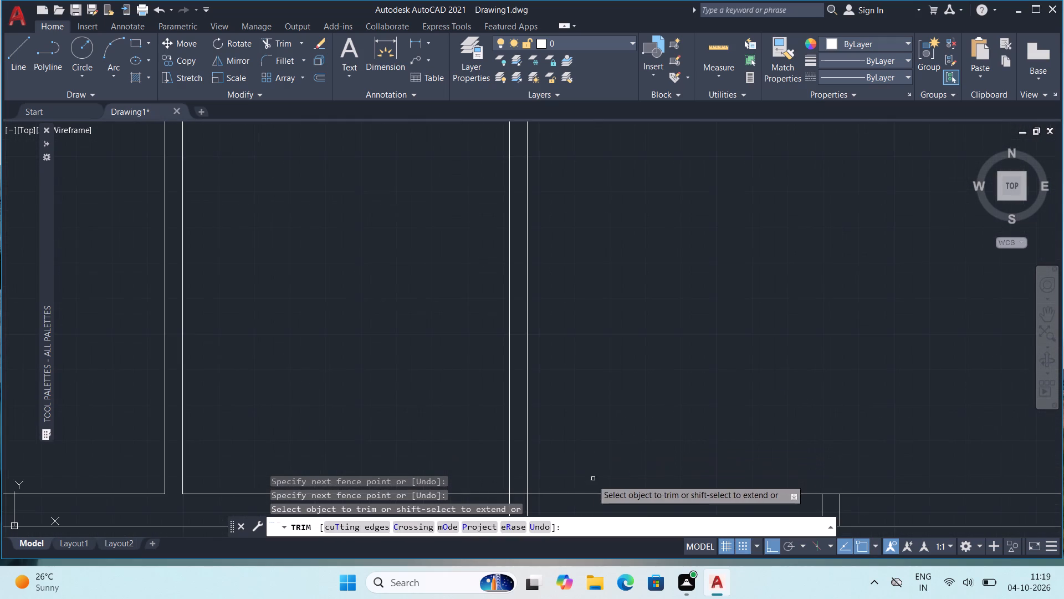
{"action": "middle_click_drag", "start_coordinate": [580, 479], "coordinate": [592, 241]}
{"action": "scroll", "coordinate": [592, 261], "scroll_direction": "up", "scroll_amount": 1}
{"action": "scroll", "coordinate": [540, 273], "scroll_direction": "up", "scroll_amount": 2}
{"action": "left_click_drag", "start_coordinate": [442, 249], "coordinate": [339, 344]}
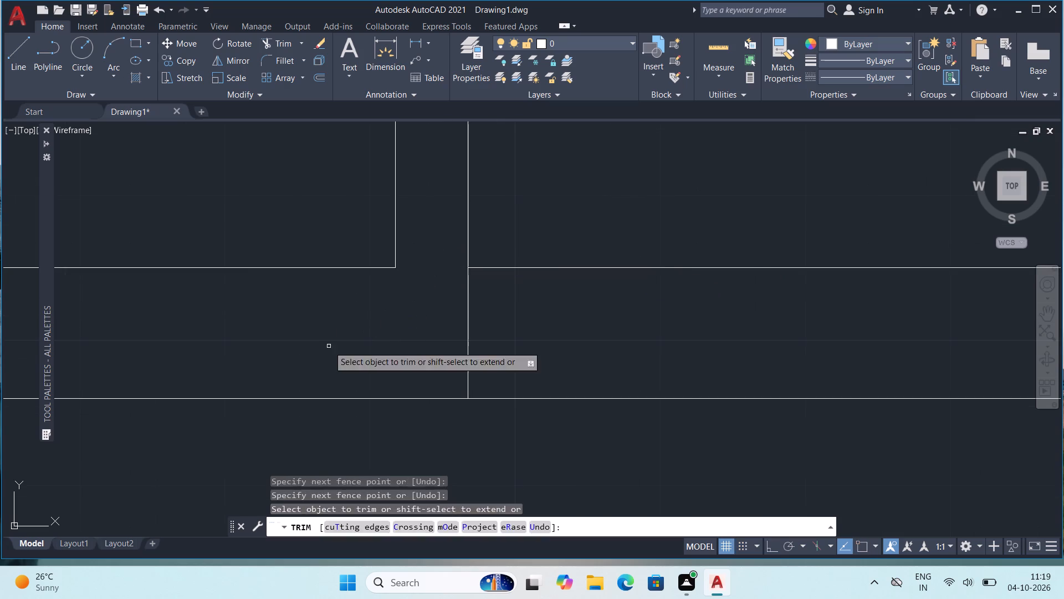
{"action": "left_click_drag", "start_coordinate": [457, 360], "coordinate": [575, 360]}
Trim away the two leftover pairs of short partition lines inside the bottom outer wall's thickness.
{"action": "scroll", "coordinate": [524, 316], "scroll_direction": "down", "scroll_amount": 3}
{"action": "scroll", "coordinate": [813, 327], "scroll_direction": "up", "scroll_amount": 2}
{"action": "left_click_drag", "start_coordinate": [730, 318], "coordinate": [736, 319]}
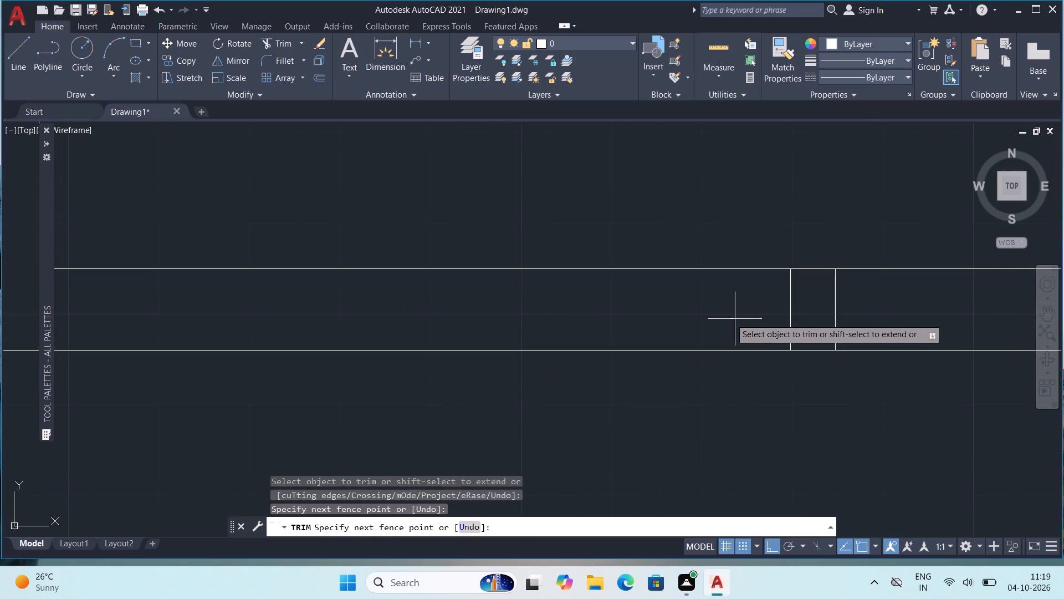
{"action": "left_click_drag", "start_coordinate": [736, 319], "coordinate": [872, 310]}
{"action": "scroll", "coordinate": [874, 308], "scroll_direction": "down", "scroll_amount": 2}
{"action": "middle_click_drag", "start_coordinate": [876, 354], "coordinate": [418, 400]}
{"action": "scroll", "coordinate": [710, 364], "scroll_direction": "up", "scroll_amount": 1}
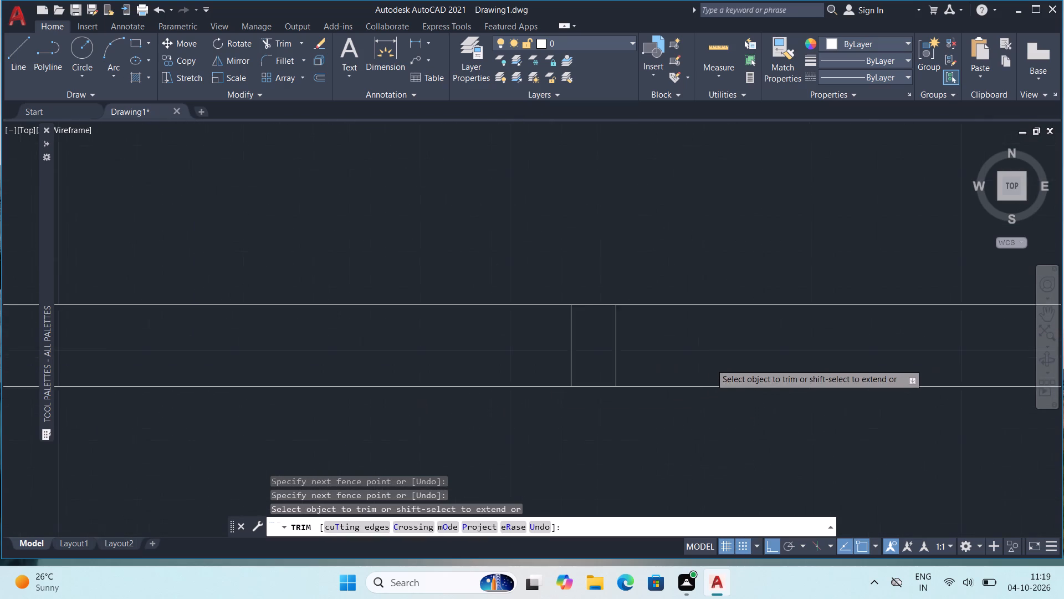
{"action": "scroll", "coordinate": [710, 363], "scroll_direction": "up", "scroll_amount": 2}
{"action": "left_click_drag", "start_coordinate": [434, 329], "coordinate": [657, 334]}
Trim the overlapping inner wall lines at the building's bottom-right outer corner.
{"action": "scroll", "coordinate": [682, 327], "scroll_direction": "down", "scroll_amount": 3}
{"action": "middle_click_drag", "start_coordinate": [839, 324], "coordinate": [573, 358]}
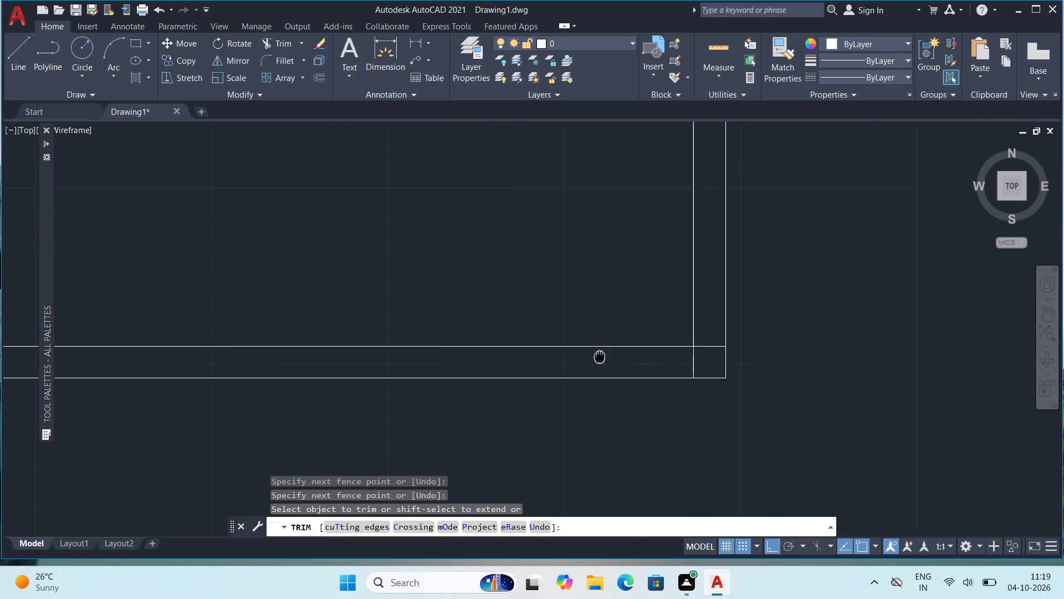
{"action": "middle_click_drag", "start_coordinate": [573, 358], "coordinate": [557, 359]}
{"action": "scroll", "coordinate": [662, 367], "scroll_direction": "up", "scroll_amount": 2}
{"action": "left_click_drag", "start_coordinate": [647, 282], "coordinate": [551, 352]}
{"action": "scroll", "coordinate": [630, 332], "scroll_direction": "down", "scroll_amount": 2}
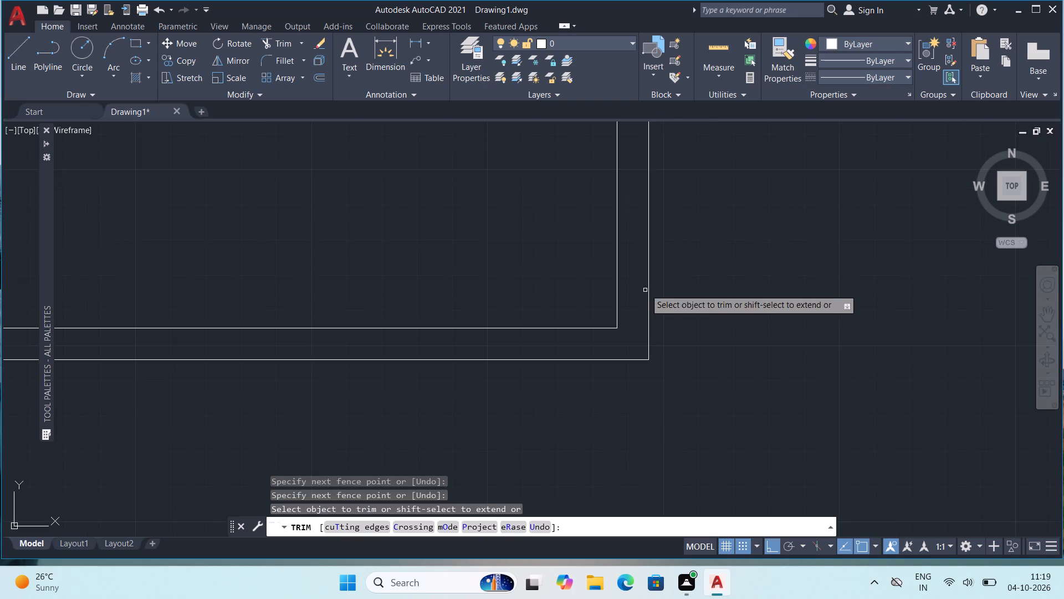
Inspect the whole floor plan, checking the outer walls, partitions and stall rows after the trimming.
{"action": "middle_click_drag", "start_coordinate": [645, 301], "coordinate": [625, 495]}
{"action": "scroll", "coordinate": [625, 424], "scroll_direction": "down", "scroll_amount": 3}
{"action": "middle_click_drag", "start_coordinate": [697, 303], "coordinate": [795, 488]}
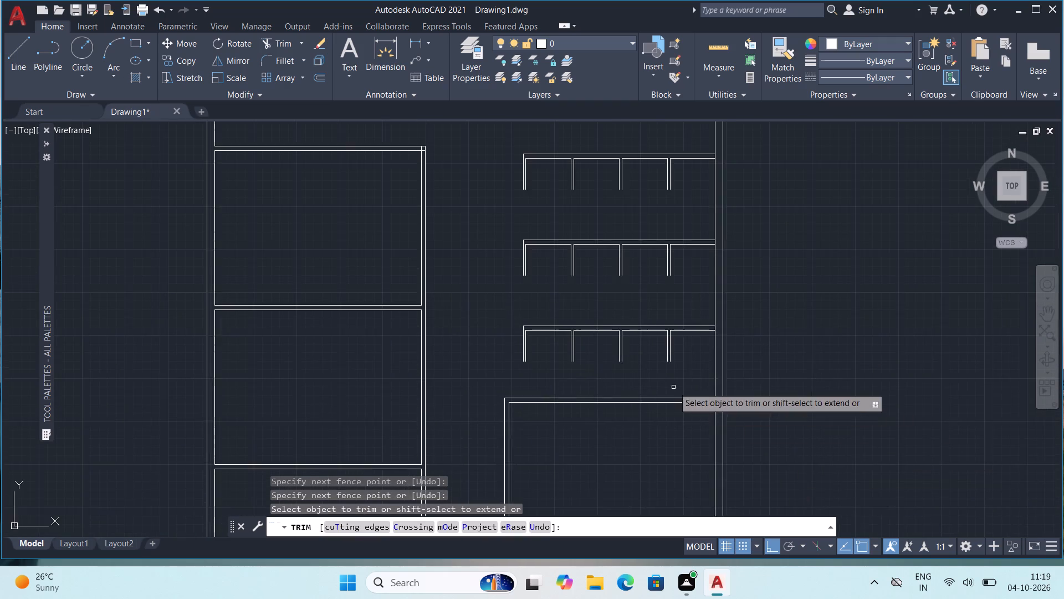
{"action": "scroll", "coordinate": [672, 385], "scroll_direction": "down", "scroll_amount": 1}
{"action": "middle_click_drag", "start_coordinate": [576, 326], "coordinate": [641, 469]}
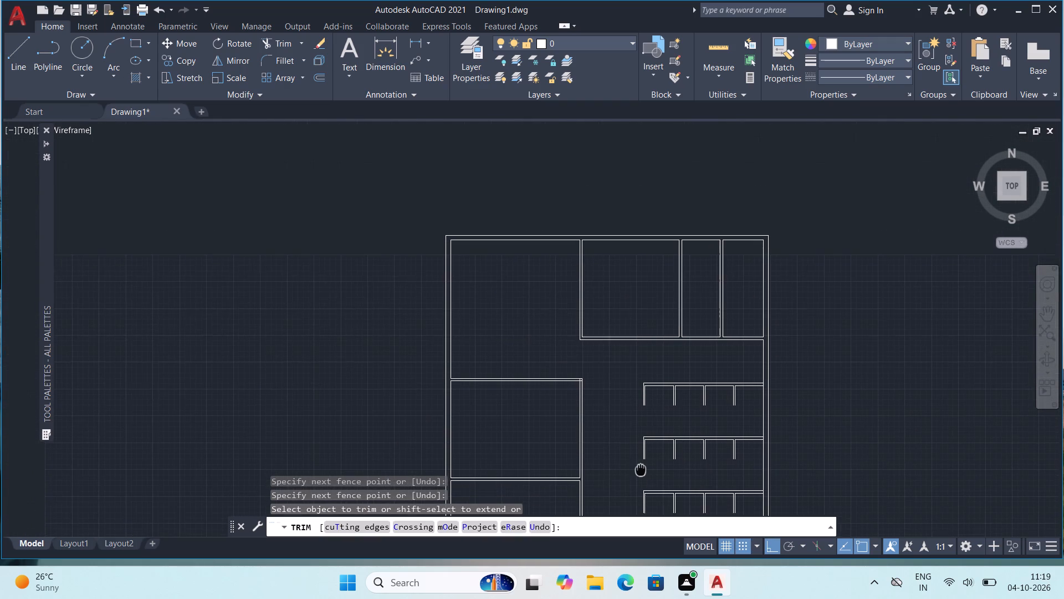
{"action": "middle_click_drag", "start_coordinate": [641, 469], "coordinate": [646, 387]}
{"action": "key", "text": "Escape"}
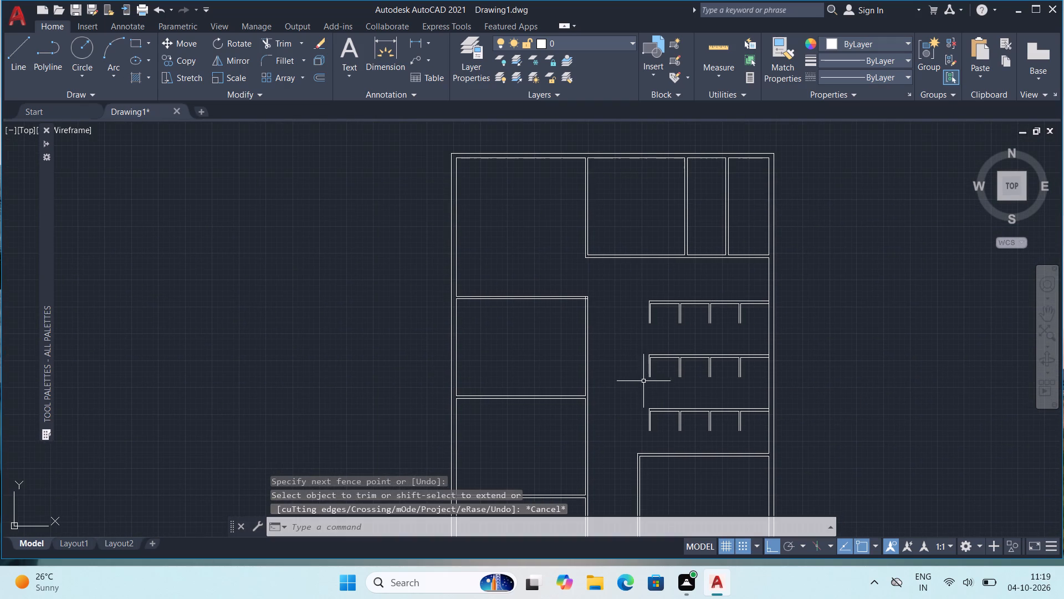
{"action": "scroll", "coordinate": [873, 311], "scroll_direction": "down", "scroll_amount": 1}
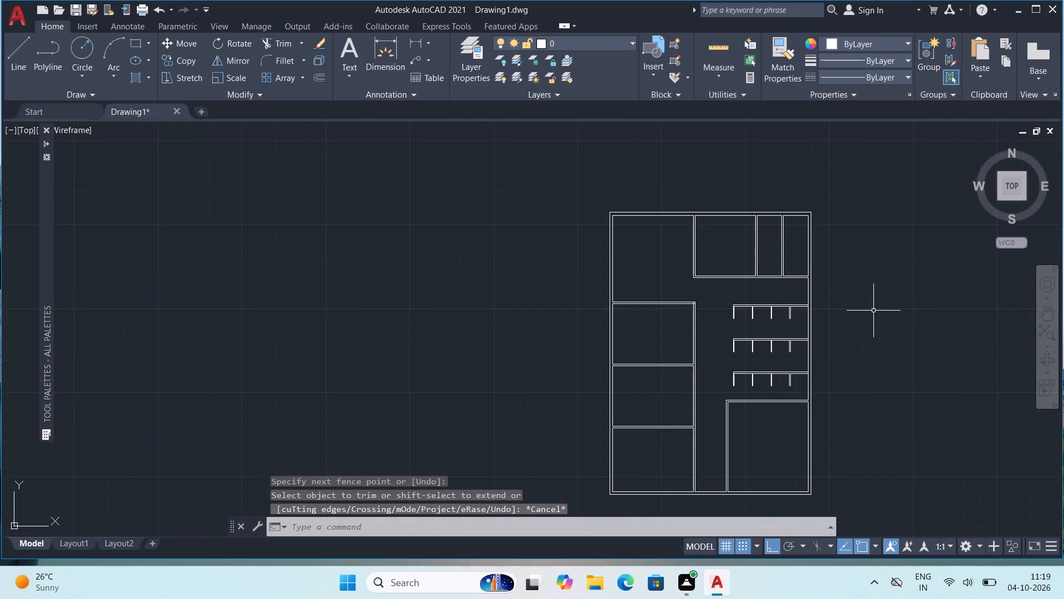
{"action": "middle_click_drag", "start_coordinate": [865, 398], "coordinate": [844, 301]}
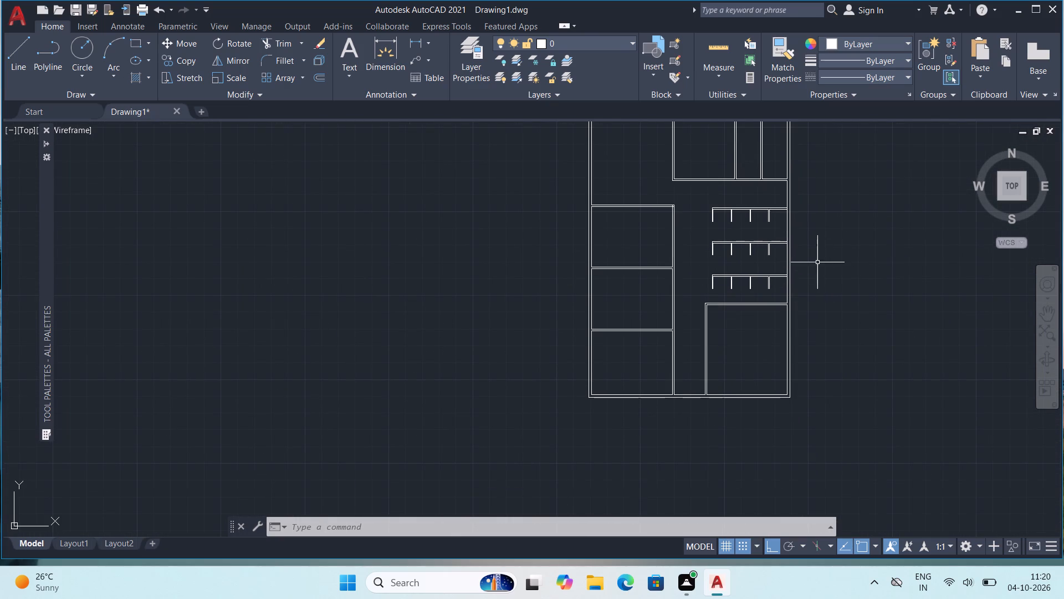
{"action": "middle_click_drag", "start_coordinate": [763, 197], "coordinate": [740, 329]}
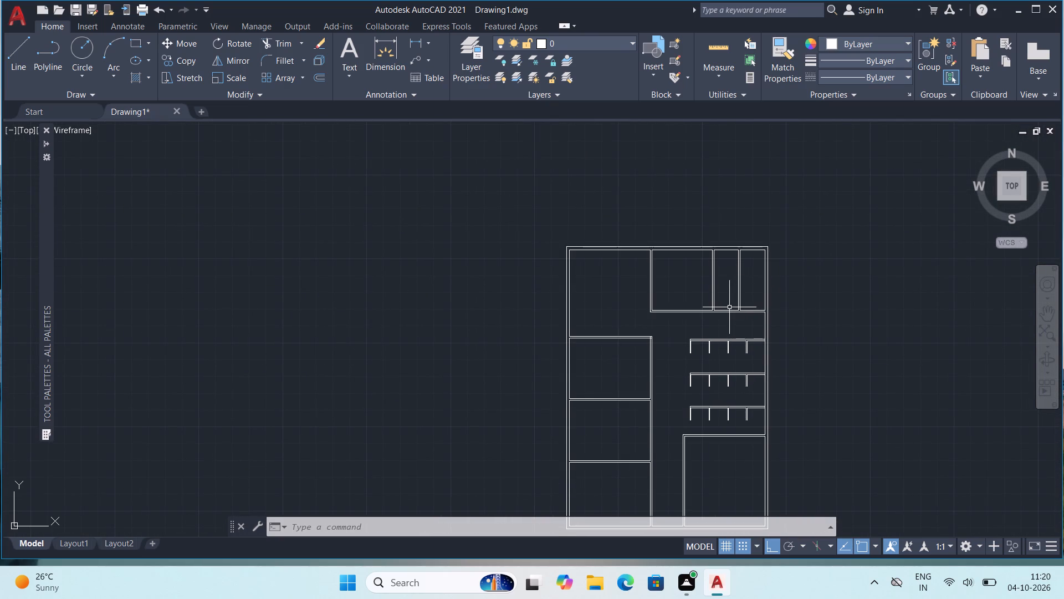
{"action": "scroll", "coordinate": [712, 252], "scroll_direction": "up", "scroll_amount": 1}
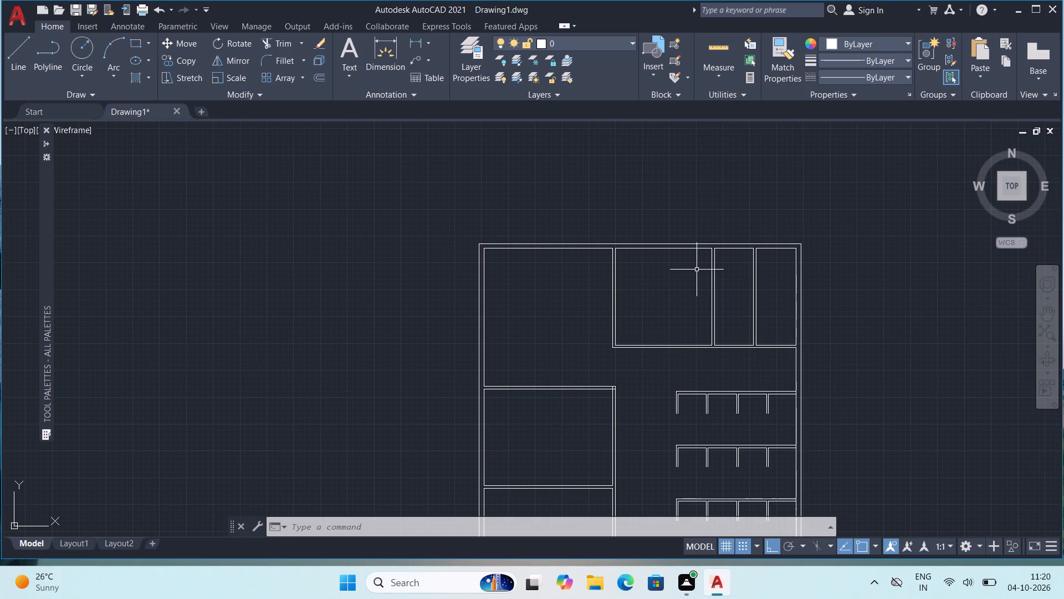
{"action": "scroll", "coordinate": [697, 270], "scroll_direction": "down", "scroll_amount": 1}
{"action": "middle_click_drag", "start_coordinate": [714, 317], "coordinate": [767, 398]}
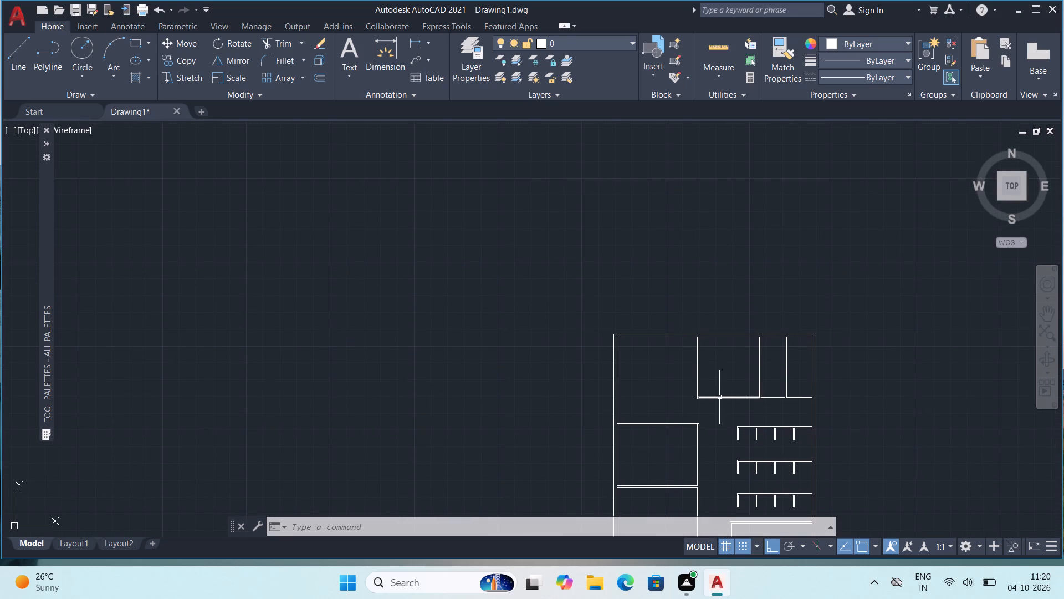
{"action": "middle_click_drag", "start_coordinate": [626, 395], "coordinate": [570, 255]}
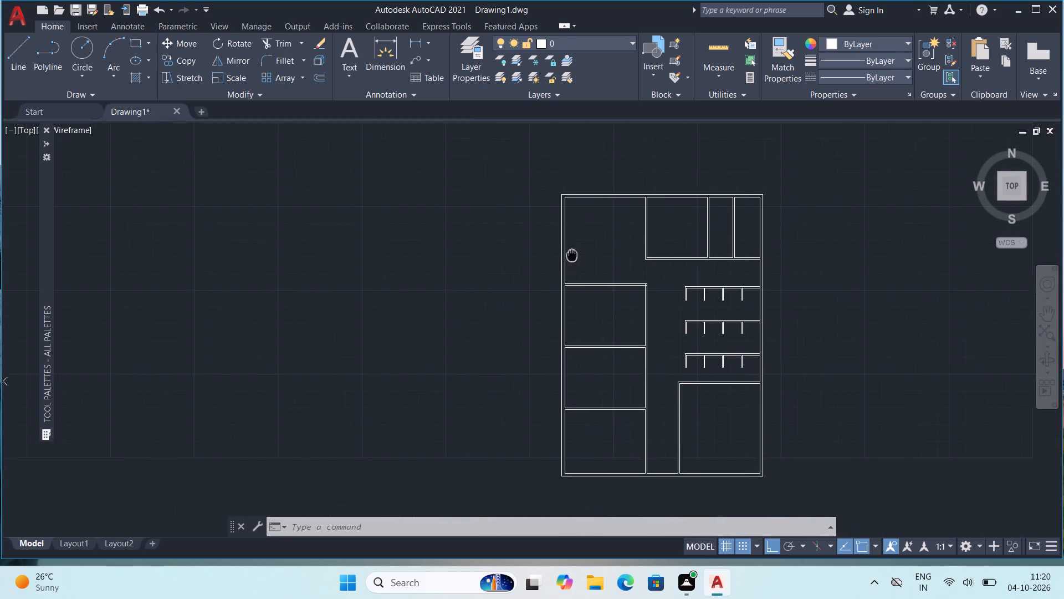
{"action": "middle_click_drag", "start_coordinate": [570, 255], "coordinate": [492, 253]}
Create a new layer named wall with index colour 230.
{"action": "left_click", "coordinate": [466, 43]}
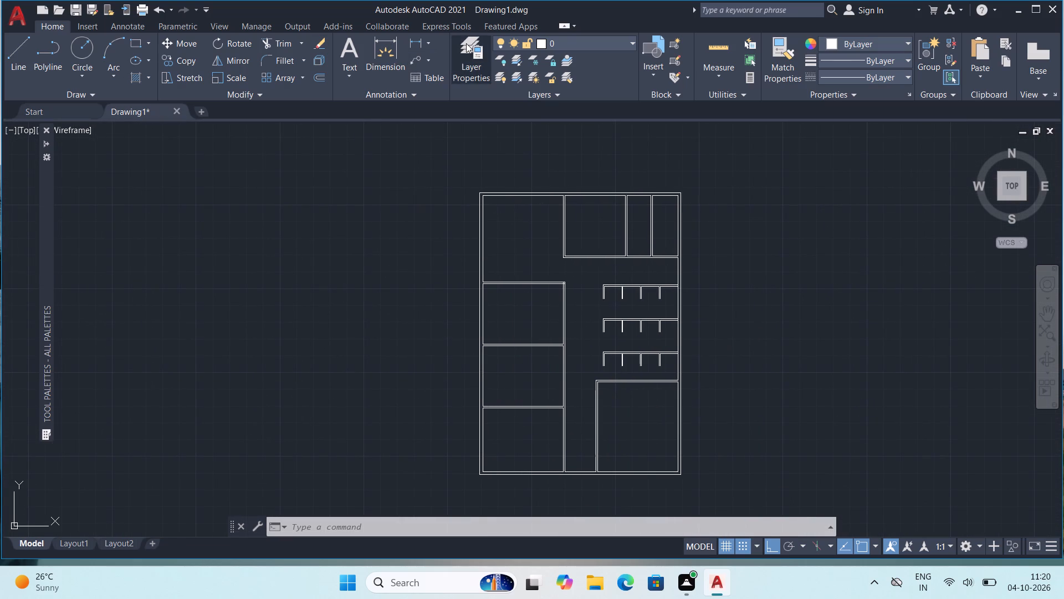
{"action": "left_click", "coordinate": [146, 68]}
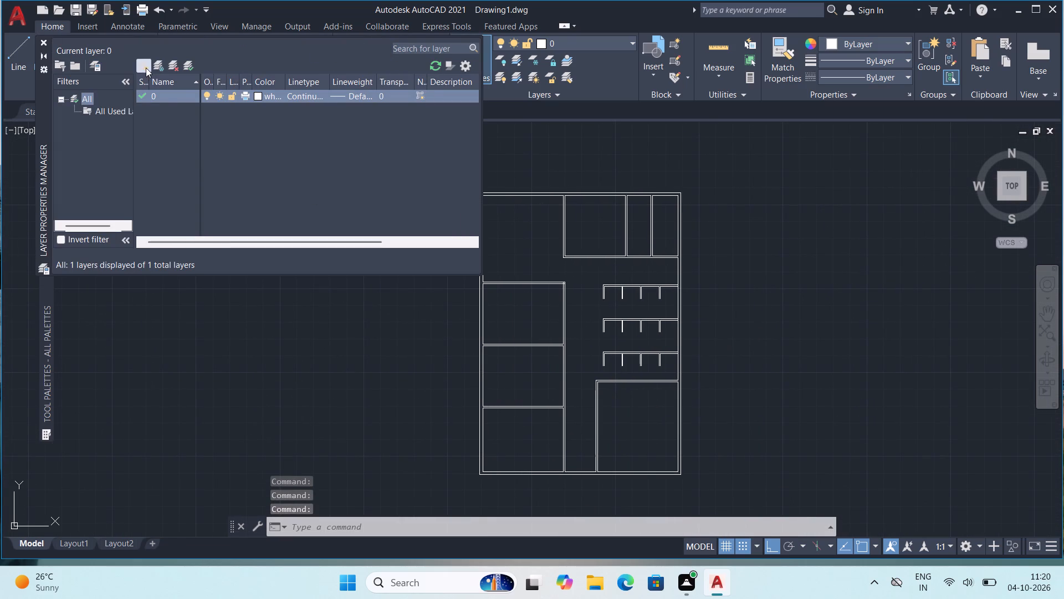
{"action": "key", "text": "BackSpace"}
{"action": "key", "text": "BackSpace"}
{"action": "key", "text": "BackSpace"}
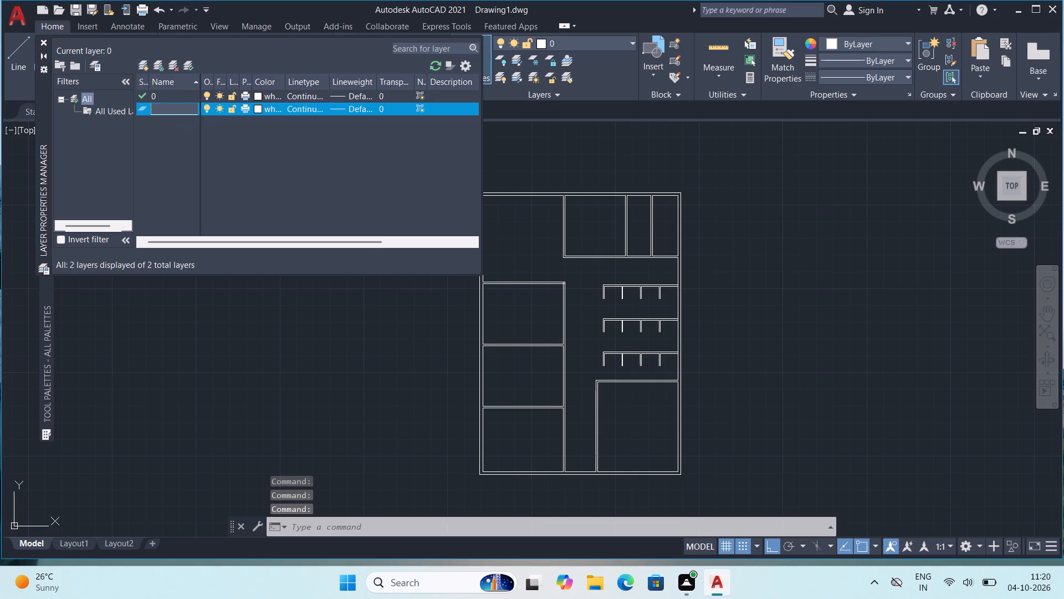
{"action": "type", "text": "wall"}
{"action": "key", "text": "Return"}
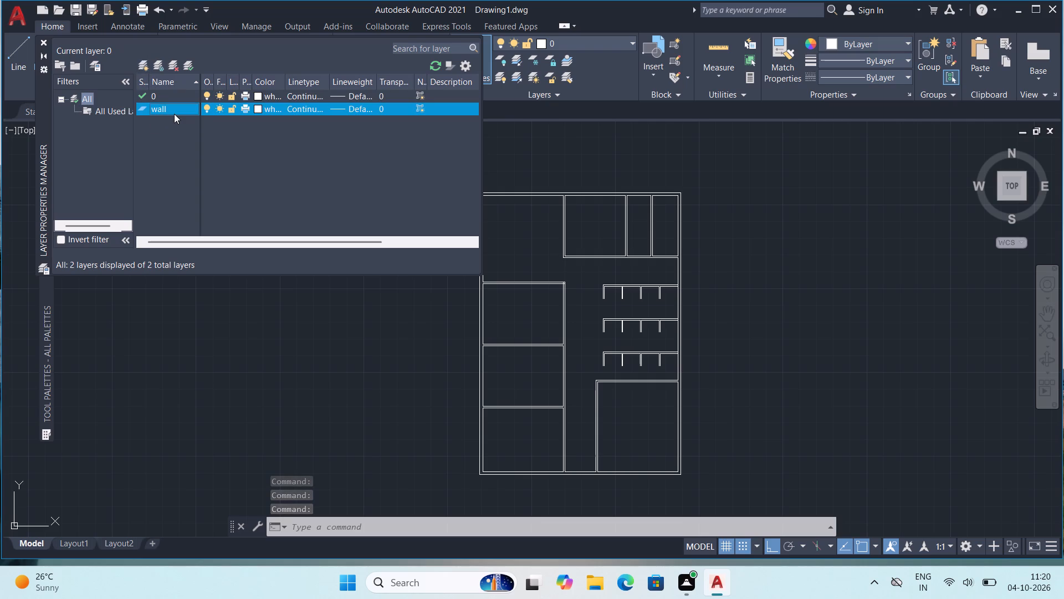
{"action": "left_click", "coordinate": [257, 108]}
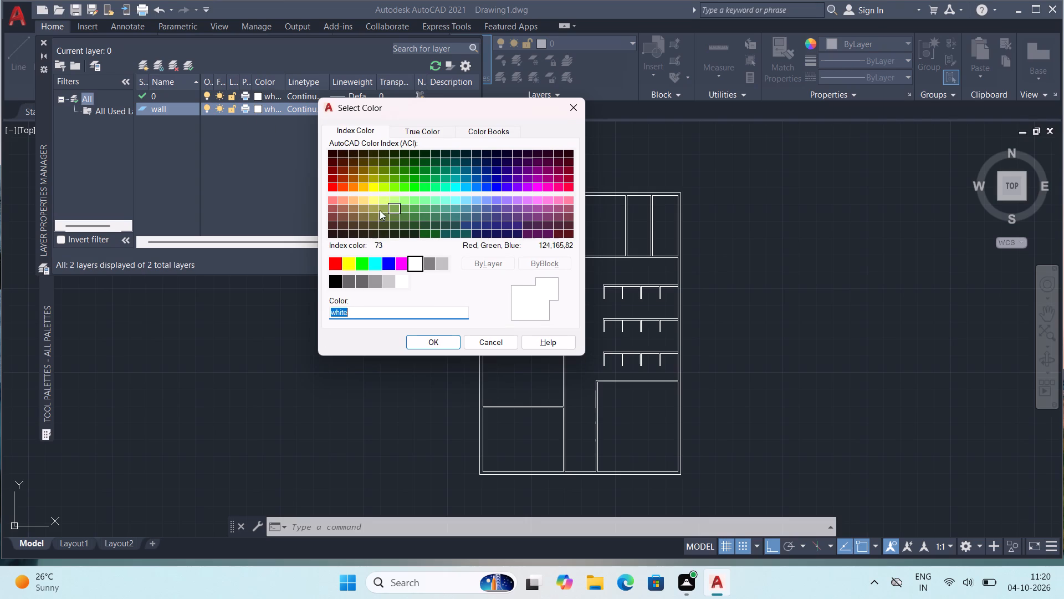
{"action": "left_click", "coordinate": [556, 192]}
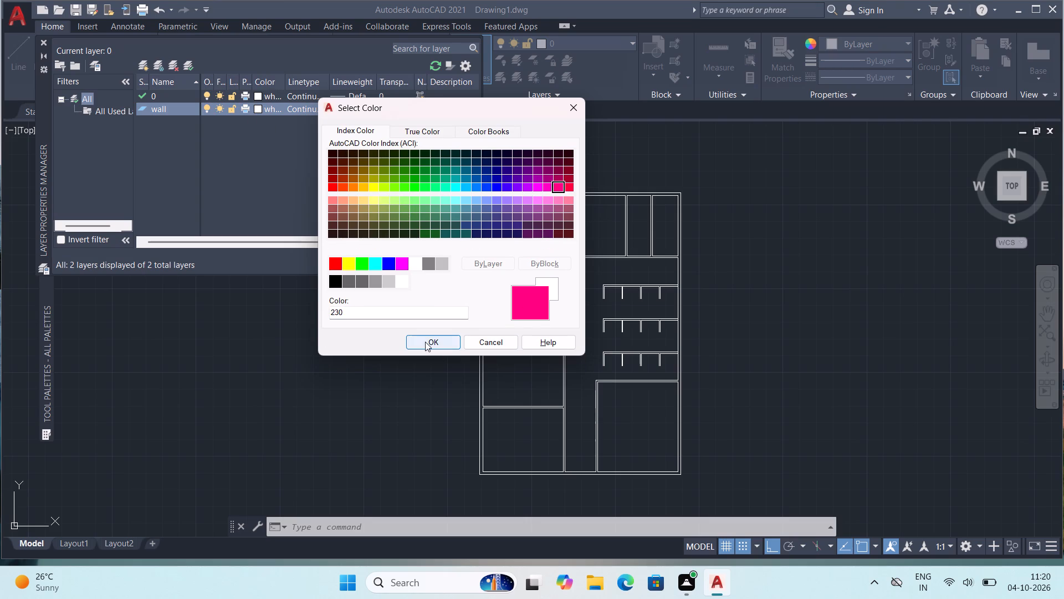
{"action": "left_click", "coordinate": [425, 342]}
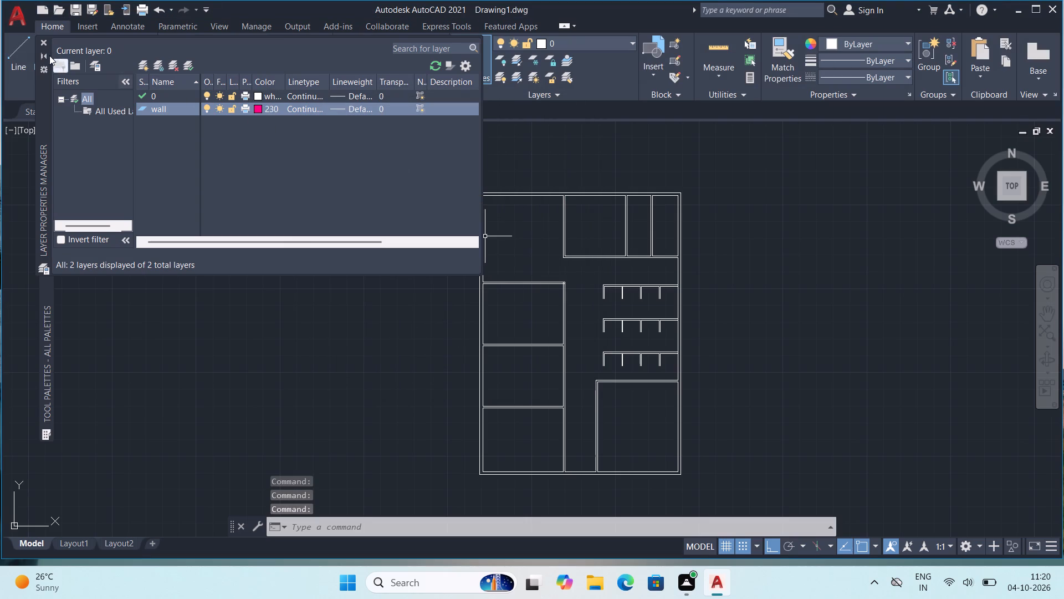
{"action": "left_click", "coordinate": [43, 40]}
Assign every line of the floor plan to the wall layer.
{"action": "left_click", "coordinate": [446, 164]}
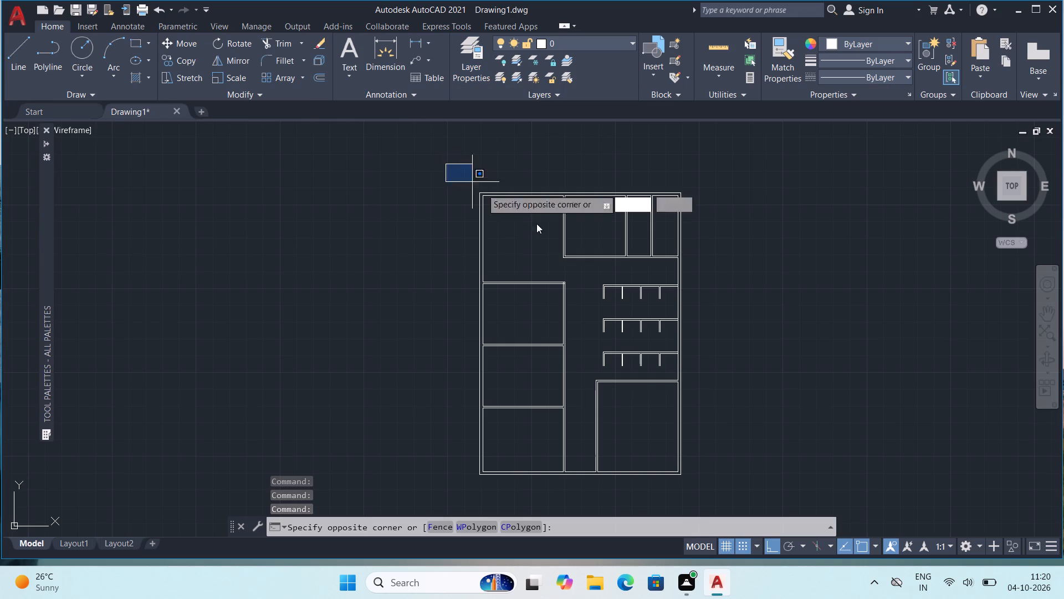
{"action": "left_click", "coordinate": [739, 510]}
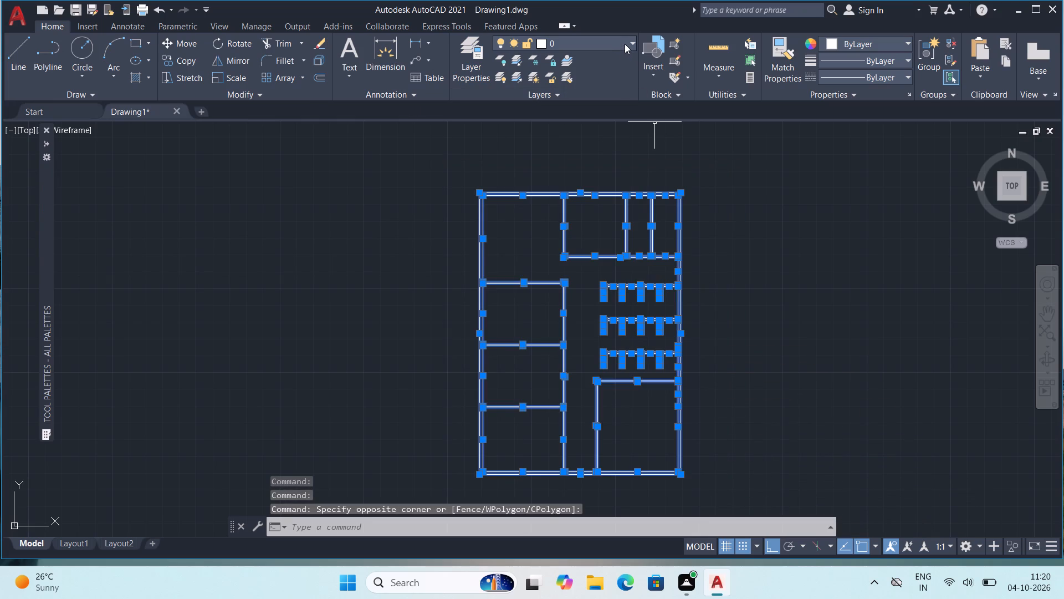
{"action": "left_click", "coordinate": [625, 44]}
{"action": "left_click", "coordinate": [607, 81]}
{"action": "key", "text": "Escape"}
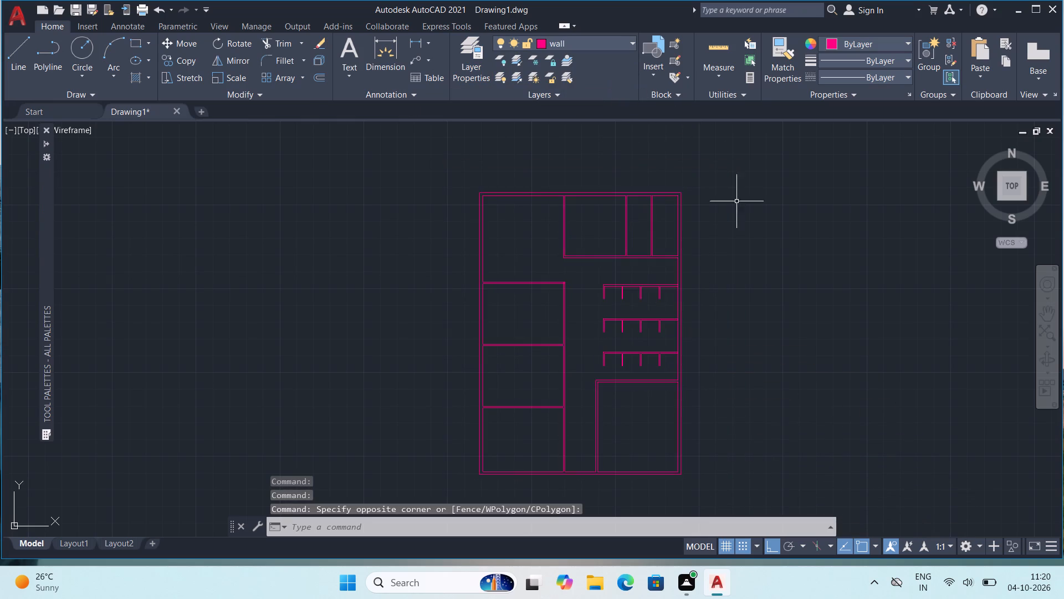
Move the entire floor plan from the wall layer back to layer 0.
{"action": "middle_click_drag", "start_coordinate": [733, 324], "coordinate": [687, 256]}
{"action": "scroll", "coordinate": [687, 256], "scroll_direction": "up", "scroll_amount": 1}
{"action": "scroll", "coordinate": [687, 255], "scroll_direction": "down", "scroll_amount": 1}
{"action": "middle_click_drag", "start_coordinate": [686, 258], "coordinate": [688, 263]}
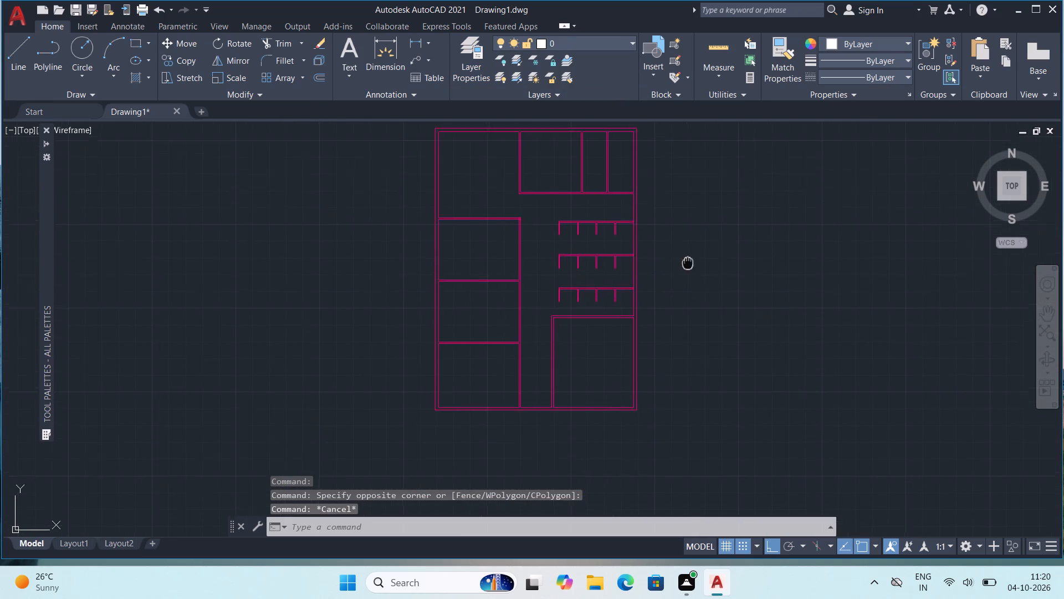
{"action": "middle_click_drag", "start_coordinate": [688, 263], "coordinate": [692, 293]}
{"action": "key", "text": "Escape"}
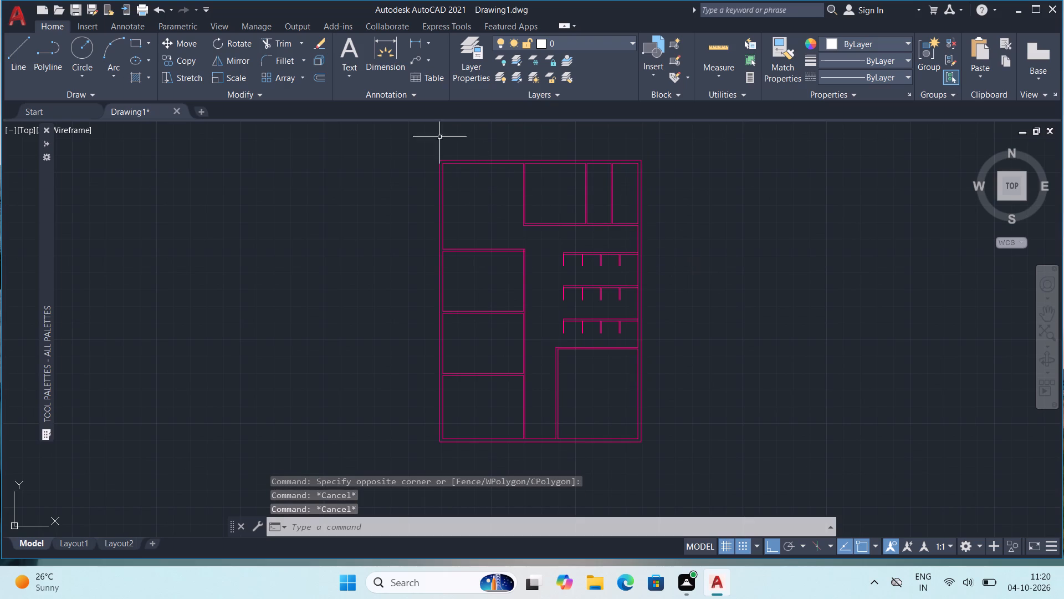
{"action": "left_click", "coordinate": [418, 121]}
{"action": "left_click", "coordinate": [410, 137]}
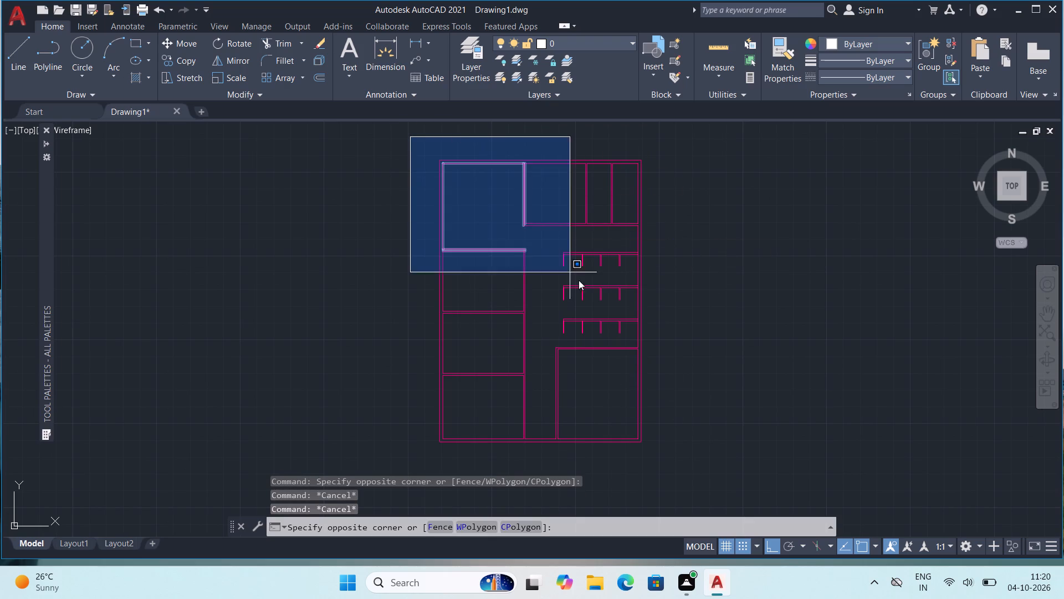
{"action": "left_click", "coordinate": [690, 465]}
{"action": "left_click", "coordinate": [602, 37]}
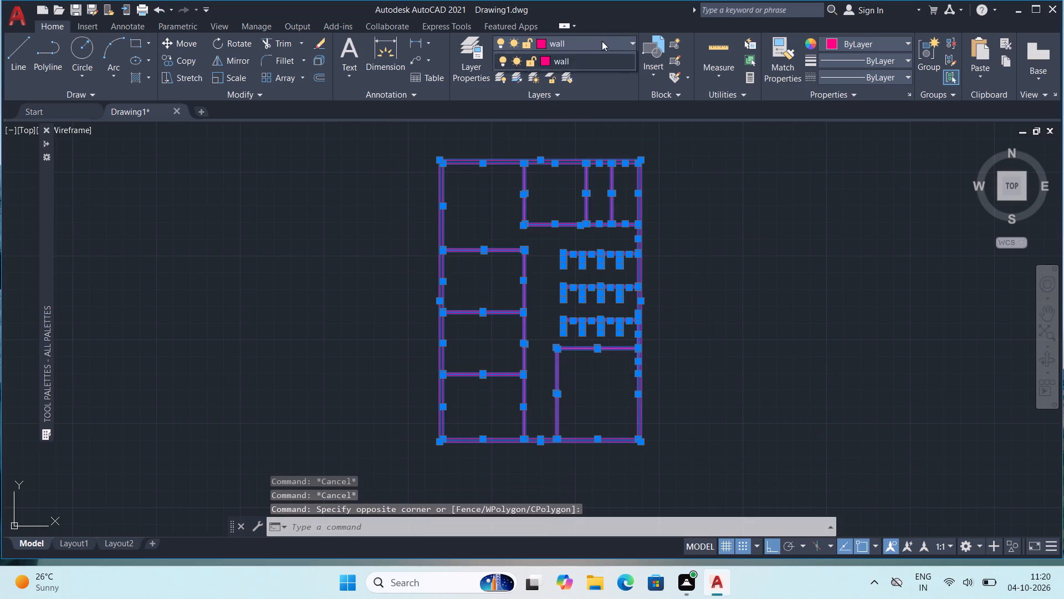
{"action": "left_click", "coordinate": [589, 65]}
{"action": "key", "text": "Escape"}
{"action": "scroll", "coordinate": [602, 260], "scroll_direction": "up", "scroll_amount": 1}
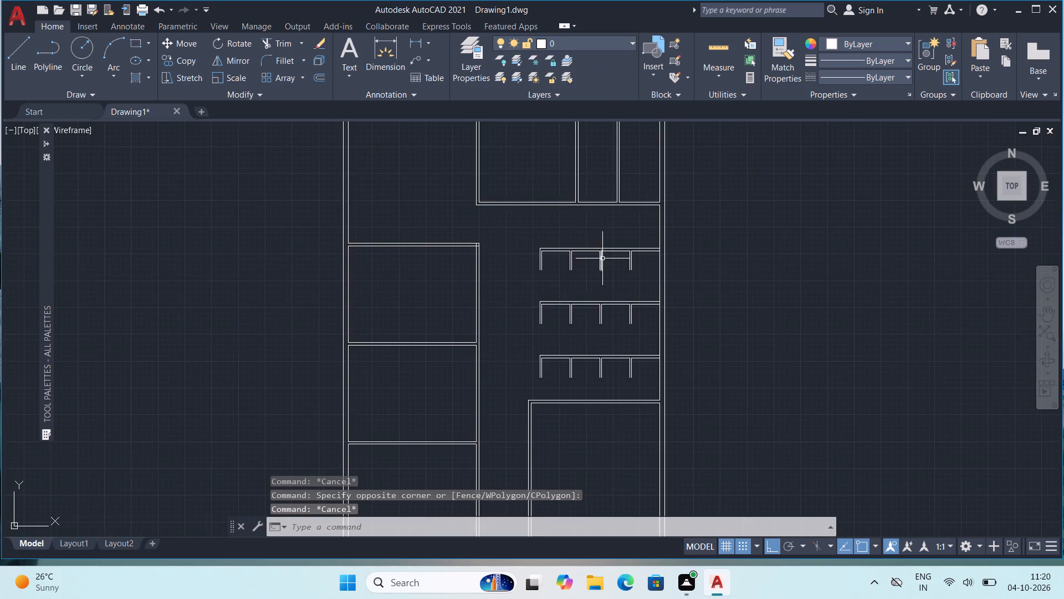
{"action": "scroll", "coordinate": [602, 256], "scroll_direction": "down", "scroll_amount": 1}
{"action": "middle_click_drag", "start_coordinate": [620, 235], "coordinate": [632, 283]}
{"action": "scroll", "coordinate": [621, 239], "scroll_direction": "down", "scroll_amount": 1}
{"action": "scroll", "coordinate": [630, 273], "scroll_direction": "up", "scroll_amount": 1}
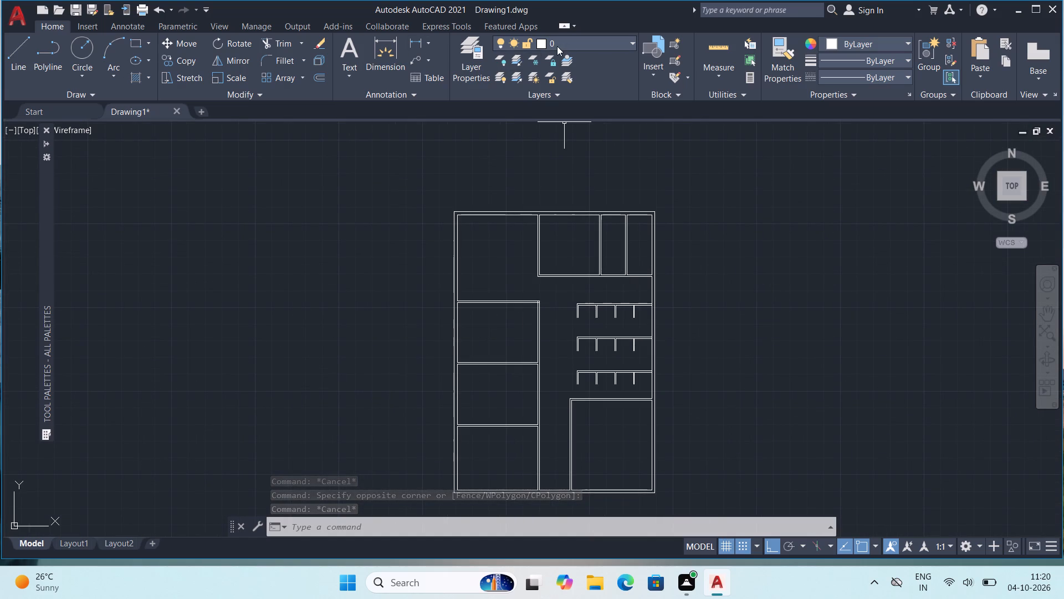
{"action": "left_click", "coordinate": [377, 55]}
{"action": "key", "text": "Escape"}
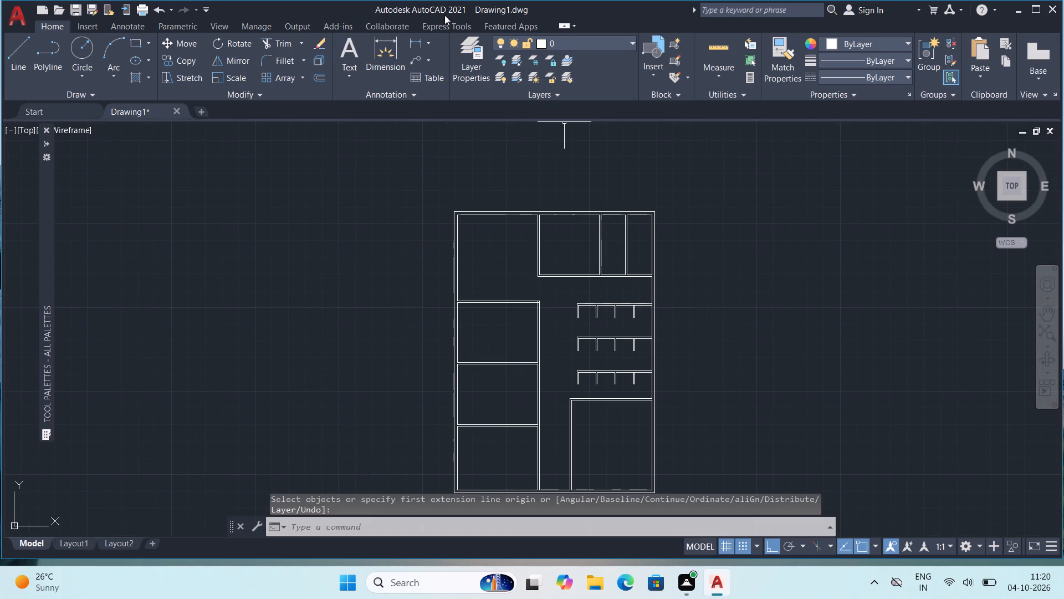
Create a new layer named windows with index colour 180.
{"action": "left_click", "coordinate": [450, 48]}
{"action": "left_click", "coordinate": [455, 49]}
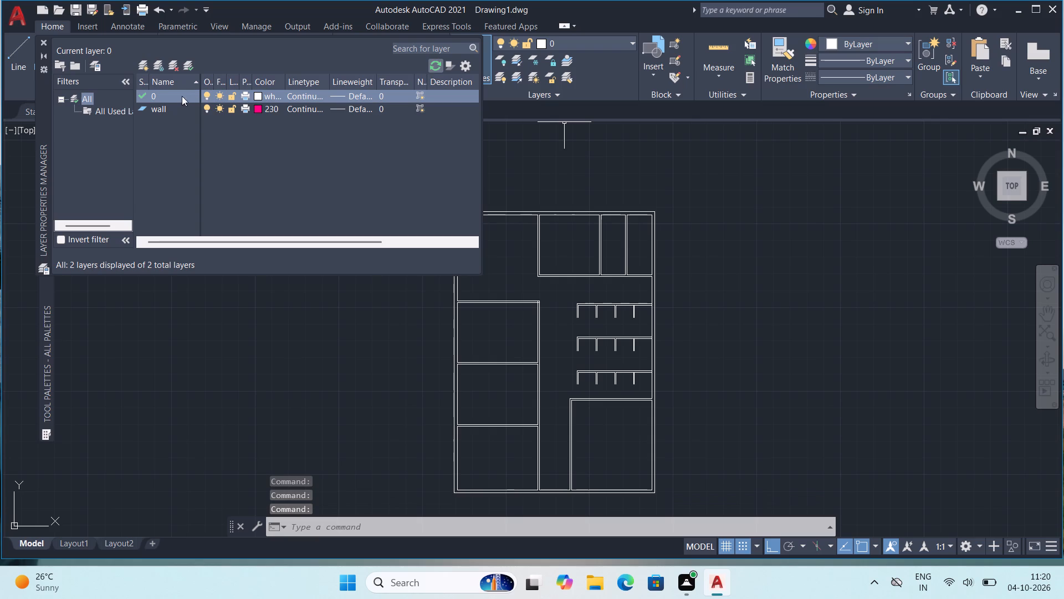
{"action": "left_click", "coordinate": [146, 67]}
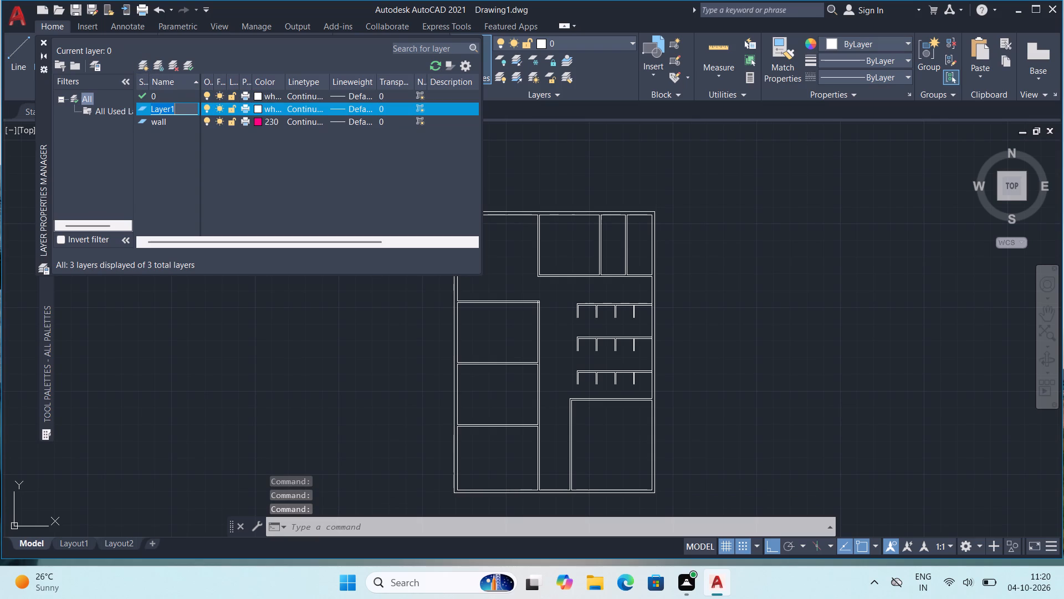
{"action": "key", "text": "BackSpace"}
{"action": "key", "text": "e"}
{"action": "key", "text": "BackSpace"}
{"action": "type", "text": "wind"}
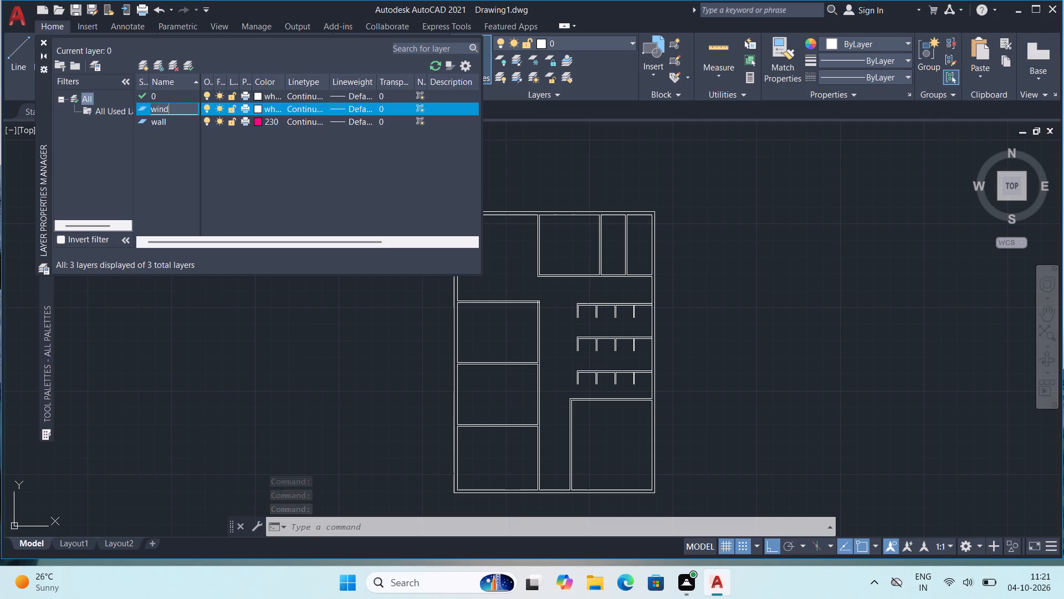
{"action": "type", "text": "oe"}
{"action": "key", "text": "BackSpace"}
{"action": "type", "text": "ws"}
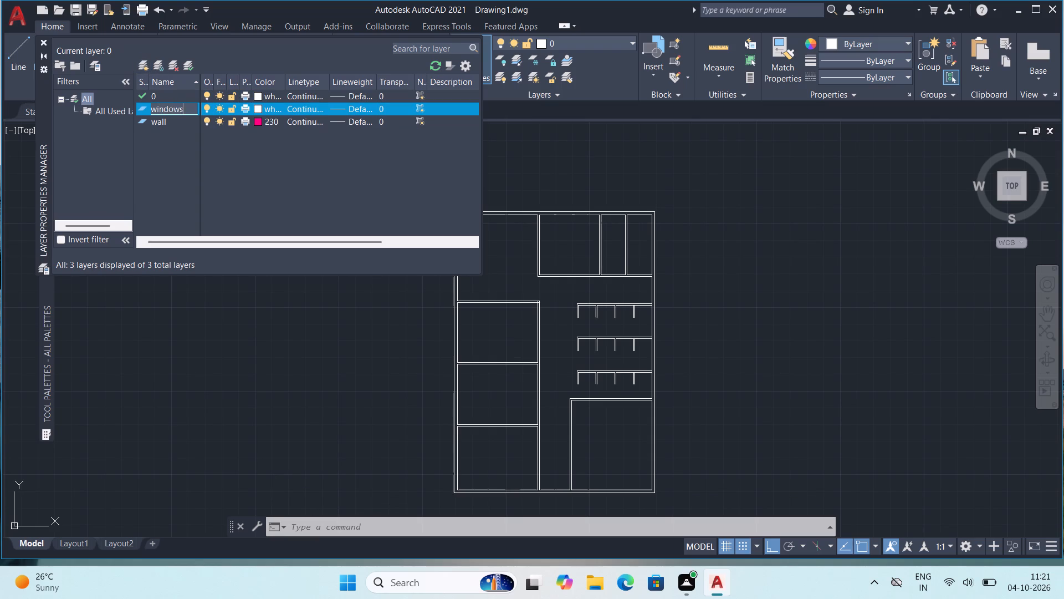
{"action": "key", "text": "Return"}
{"action": "left_click", "coordinate": [257, 106]}
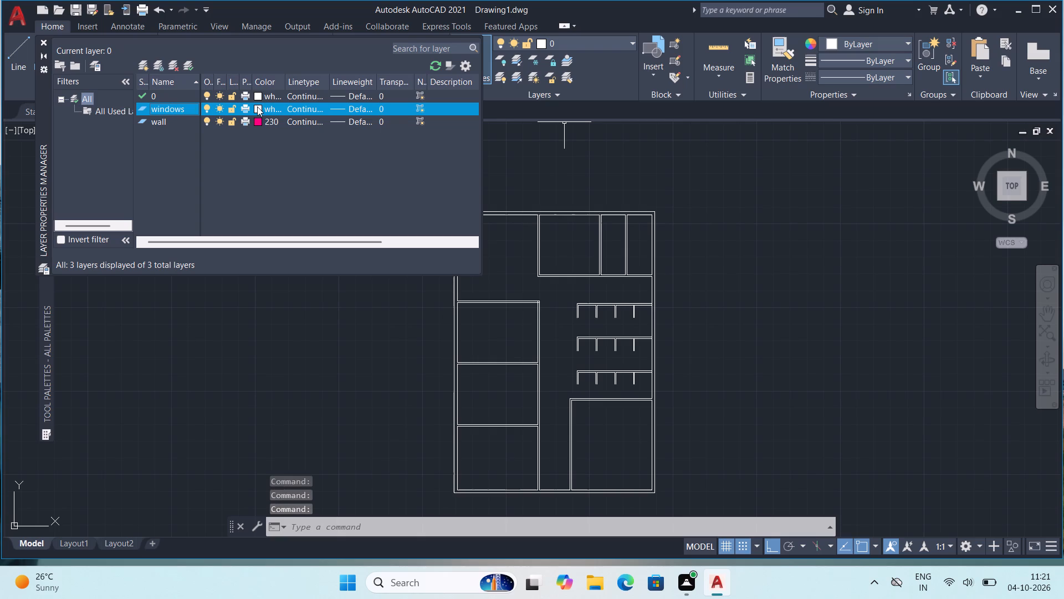
{"action": "left_click", "coordinate": [508, 189]}
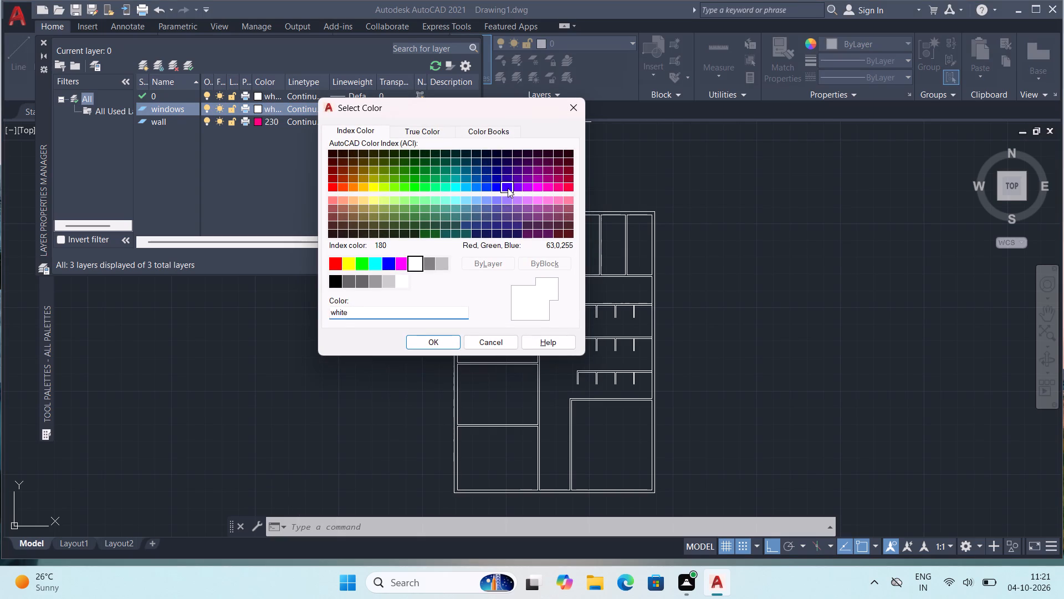
{"action": "left_click", "coordinate": [443, 343]}
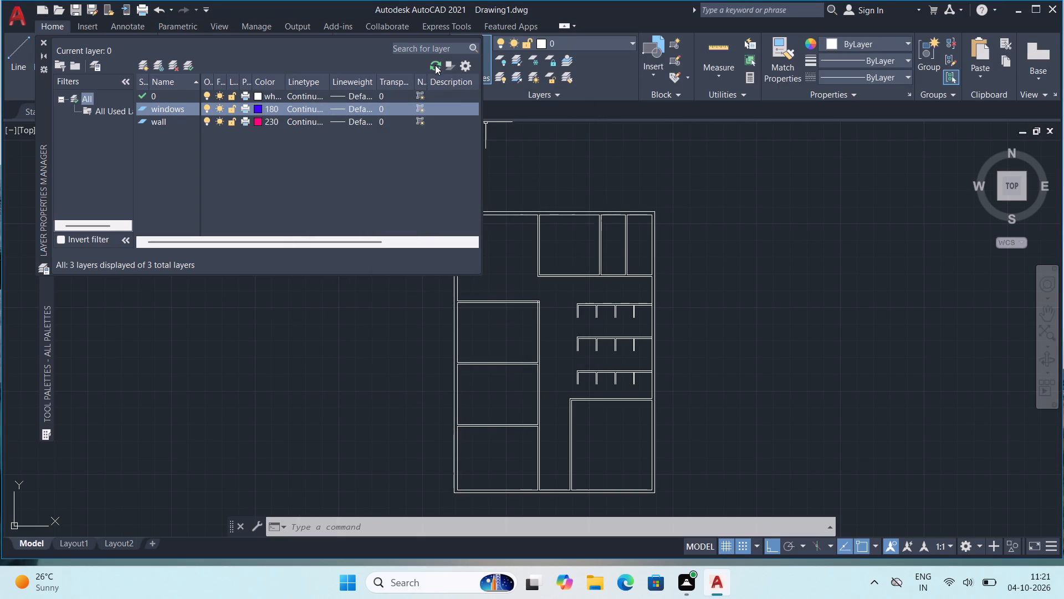
{"action": "left_click", "coordinate": [44, 41]}
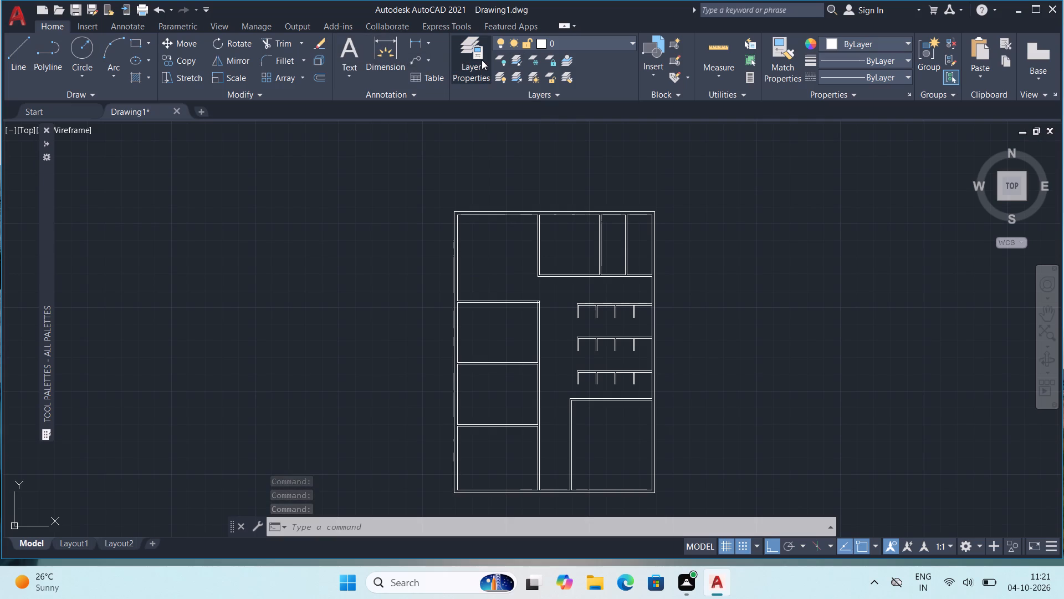
Create a new layer with the colour cyan, keeping its default name.
{"action": "left_click", "coordinate": [465, 62]}
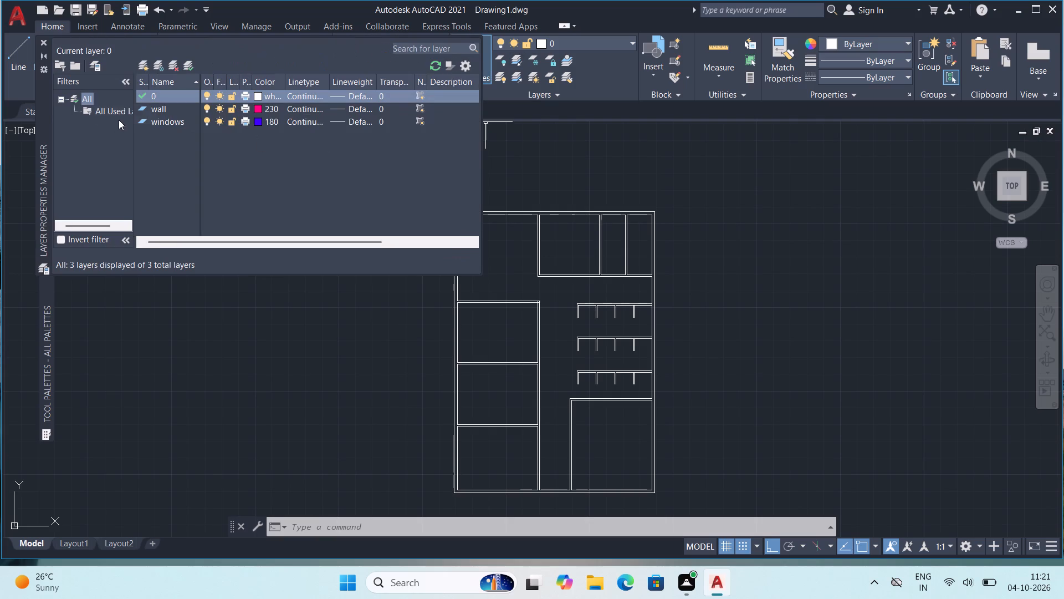
{"action": "left_click", "coordinate": [147, 64]}
{"action": "left_click", "coordinate": [259, 107]}
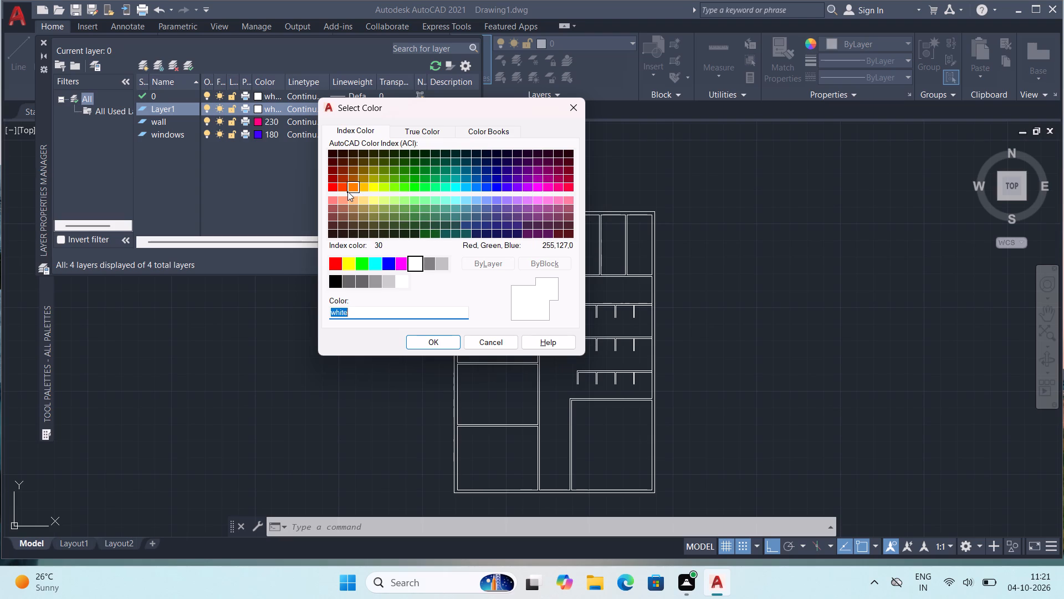
{"action": "left_click", "coordinate": [374, 263]}
{"action": "left_click", "coordinate": [425, 343]}
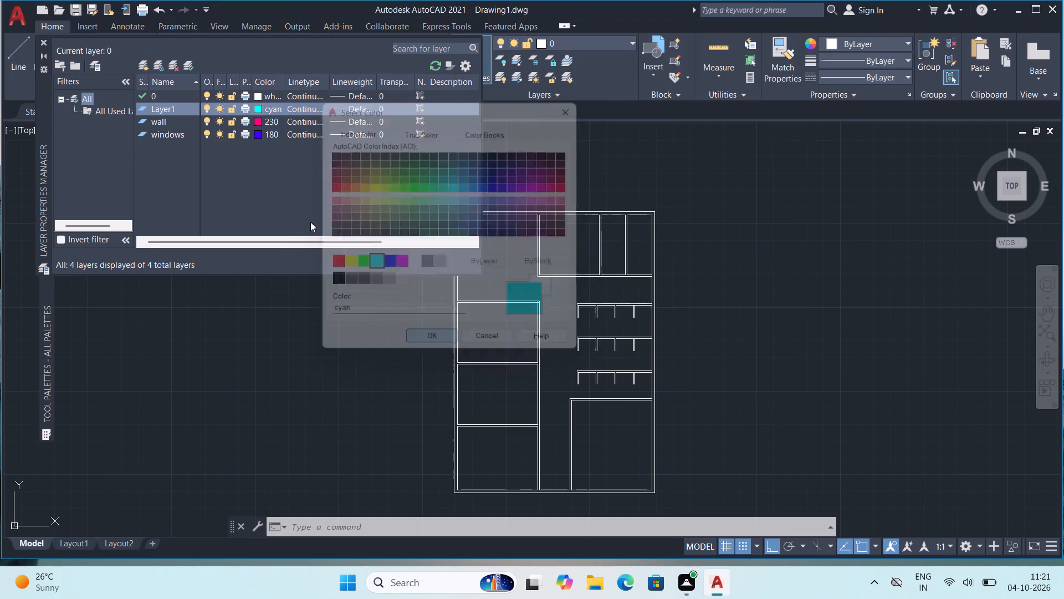
{"action": "left_click", "coordinate": [45, 43]}
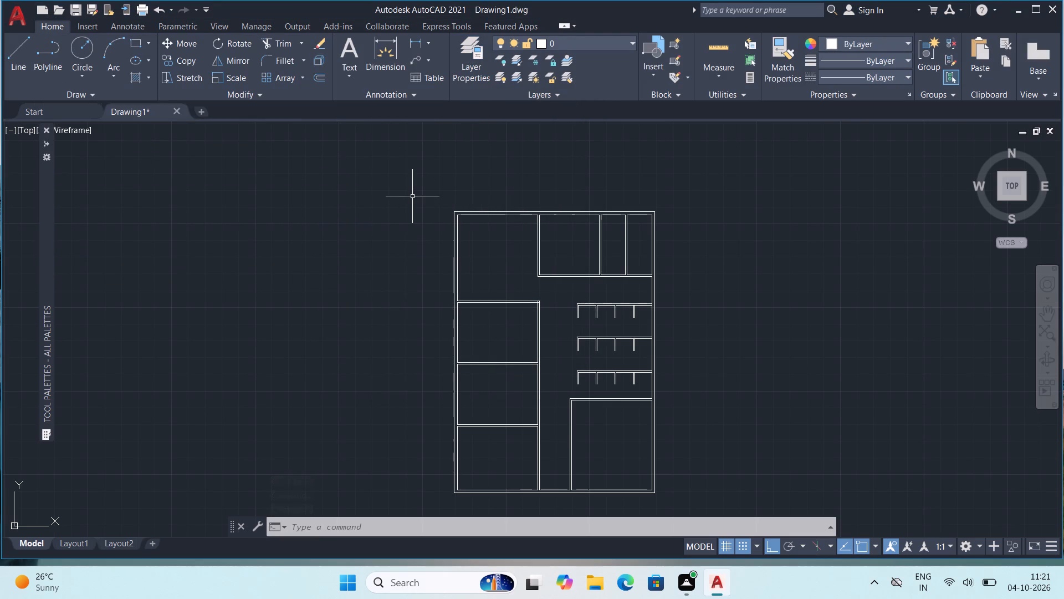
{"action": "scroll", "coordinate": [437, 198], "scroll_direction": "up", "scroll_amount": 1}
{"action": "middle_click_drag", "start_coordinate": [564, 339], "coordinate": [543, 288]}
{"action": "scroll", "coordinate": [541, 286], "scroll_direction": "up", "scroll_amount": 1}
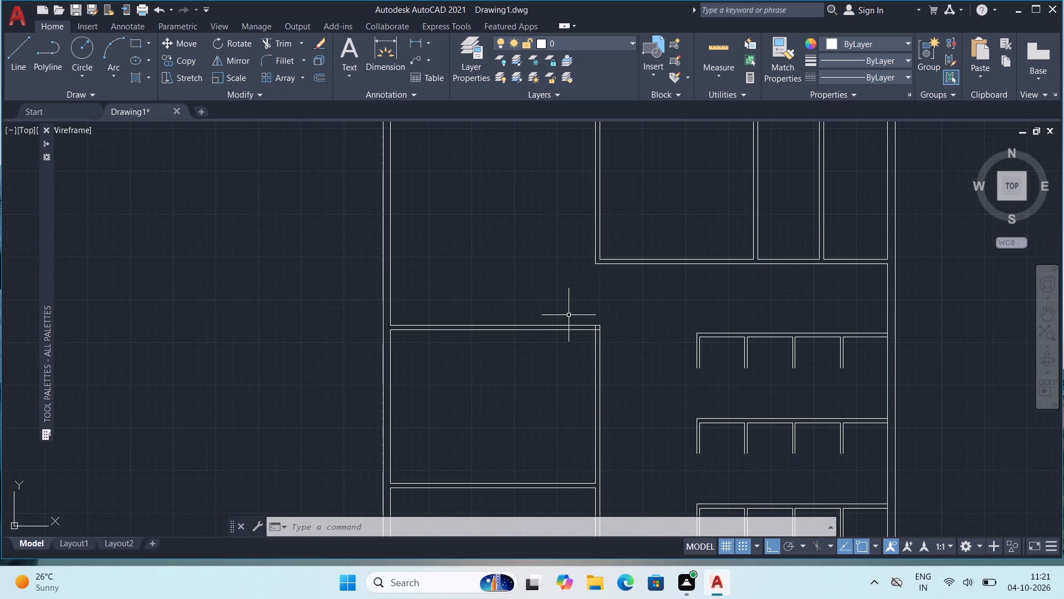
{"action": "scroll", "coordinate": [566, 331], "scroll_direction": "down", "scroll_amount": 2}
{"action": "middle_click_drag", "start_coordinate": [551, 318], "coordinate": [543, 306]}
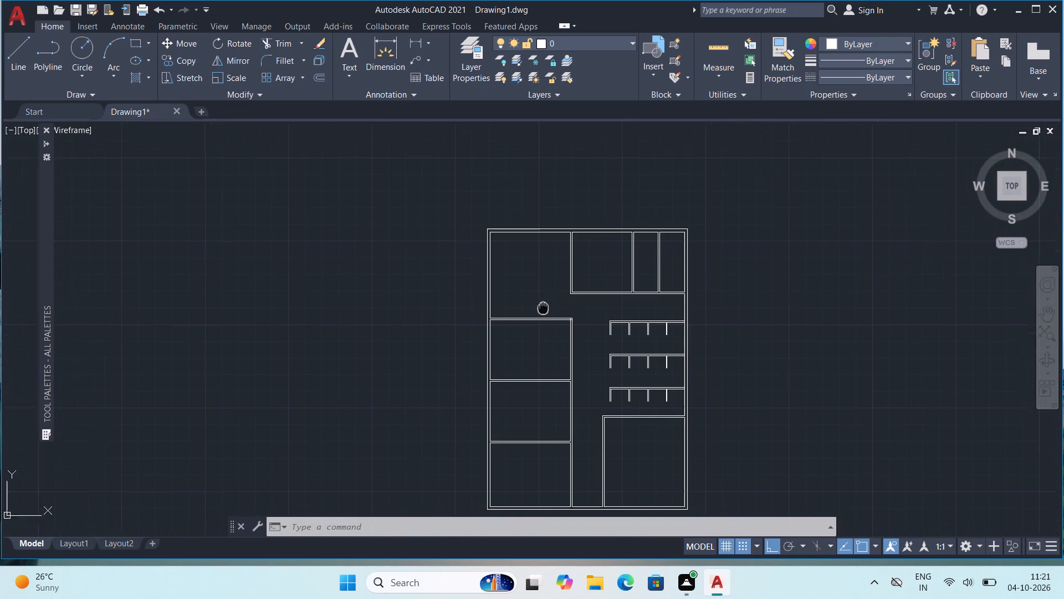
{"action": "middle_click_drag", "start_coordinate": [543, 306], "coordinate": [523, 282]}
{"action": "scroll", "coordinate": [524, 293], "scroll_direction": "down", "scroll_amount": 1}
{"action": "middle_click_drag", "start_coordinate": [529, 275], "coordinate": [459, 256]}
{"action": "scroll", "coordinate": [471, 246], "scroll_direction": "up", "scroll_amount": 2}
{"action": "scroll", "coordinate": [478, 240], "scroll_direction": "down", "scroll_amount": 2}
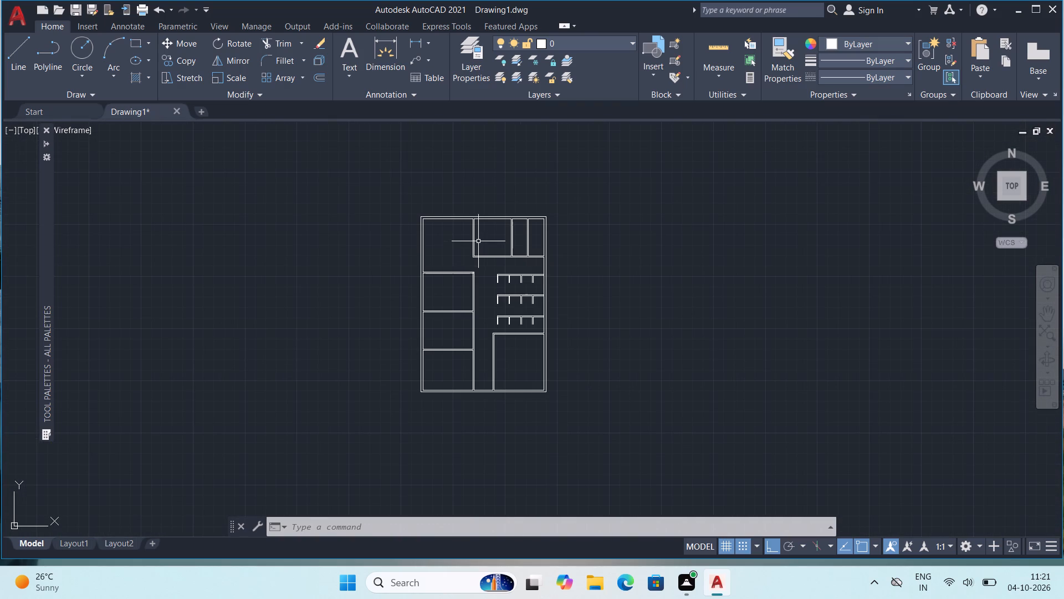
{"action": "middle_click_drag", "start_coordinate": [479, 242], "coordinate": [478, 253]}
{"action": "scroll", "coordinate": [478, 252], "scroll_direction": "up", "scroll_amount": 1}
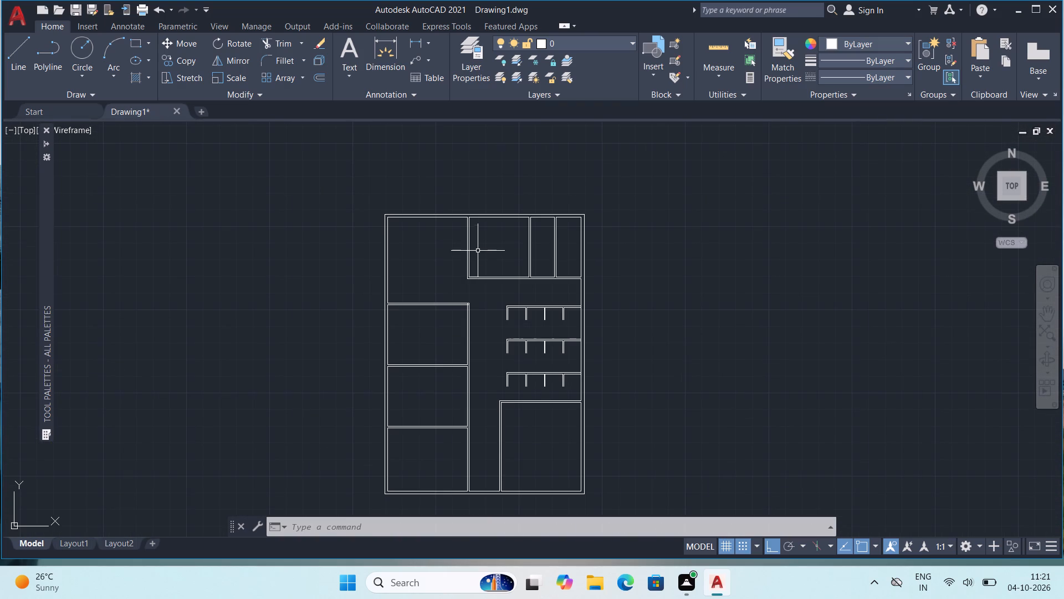
Insert the imperial door block in the empty space beside the floor plan and set its opening to 90º.
{"action": "left_click", "coordinate": [50, 199]}
{"action": "left_click", "coordinate": [79, 175]}
{"action": "left_click", "coordinate": [198, 218]}
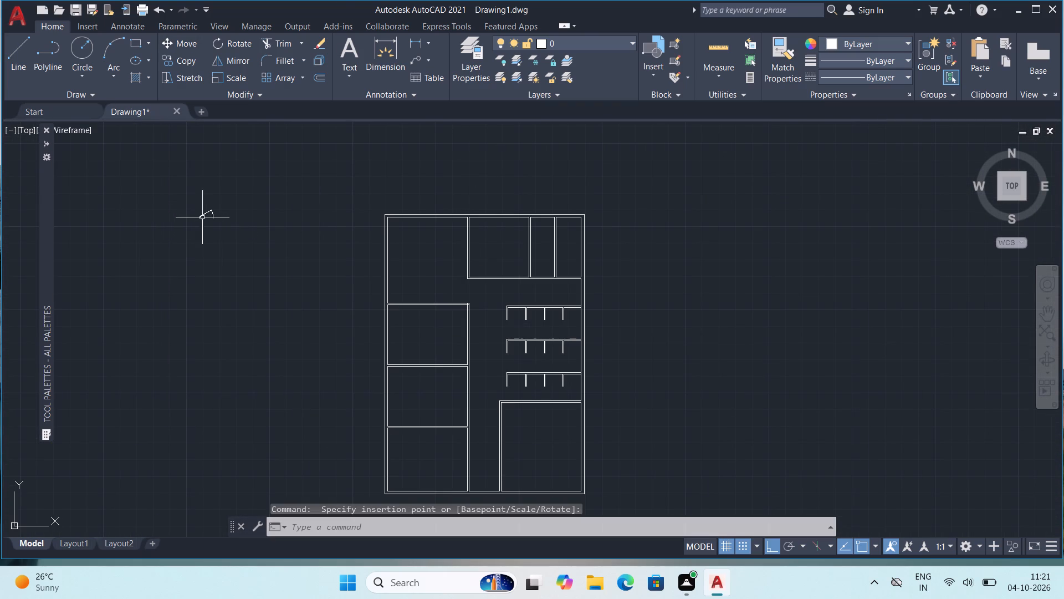
{"action": "left_click", "coordinate": [204, 217]}
{"action": "left_click", "coordinate": [198, 210]}
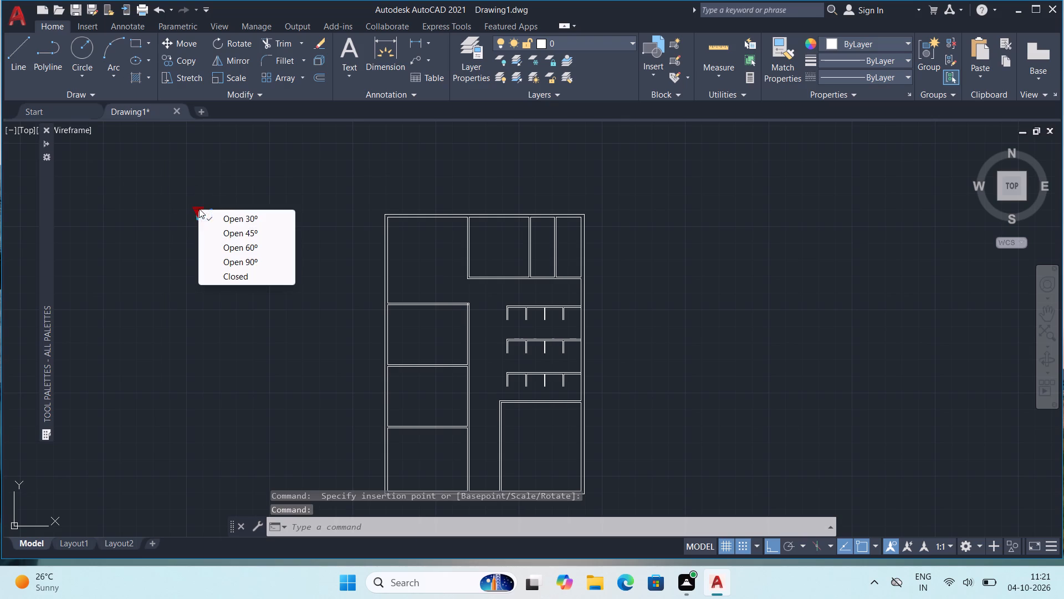
{"action": "left_click", "coordinate": [243, 256]}
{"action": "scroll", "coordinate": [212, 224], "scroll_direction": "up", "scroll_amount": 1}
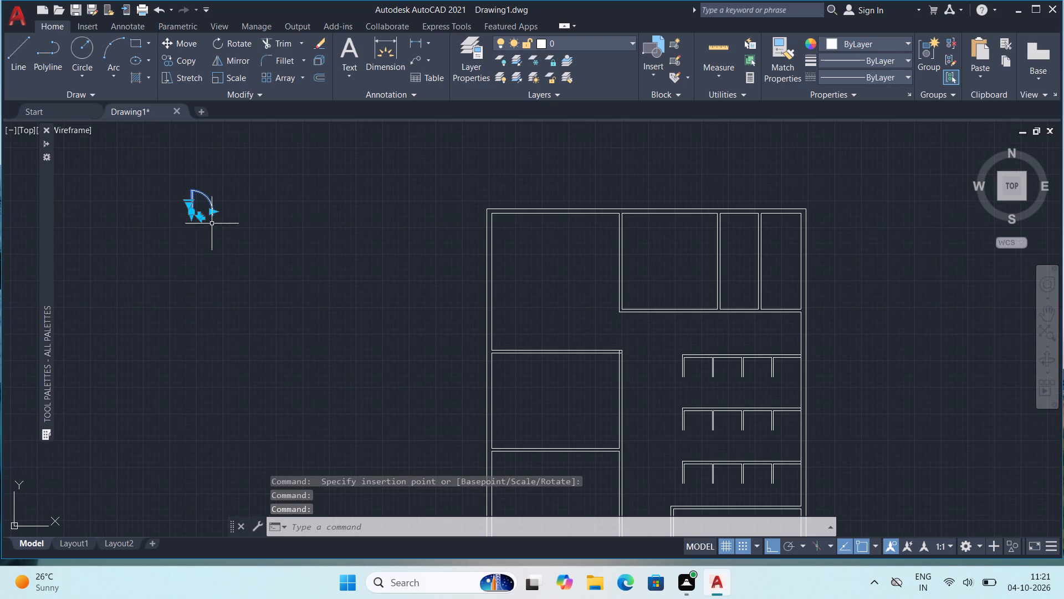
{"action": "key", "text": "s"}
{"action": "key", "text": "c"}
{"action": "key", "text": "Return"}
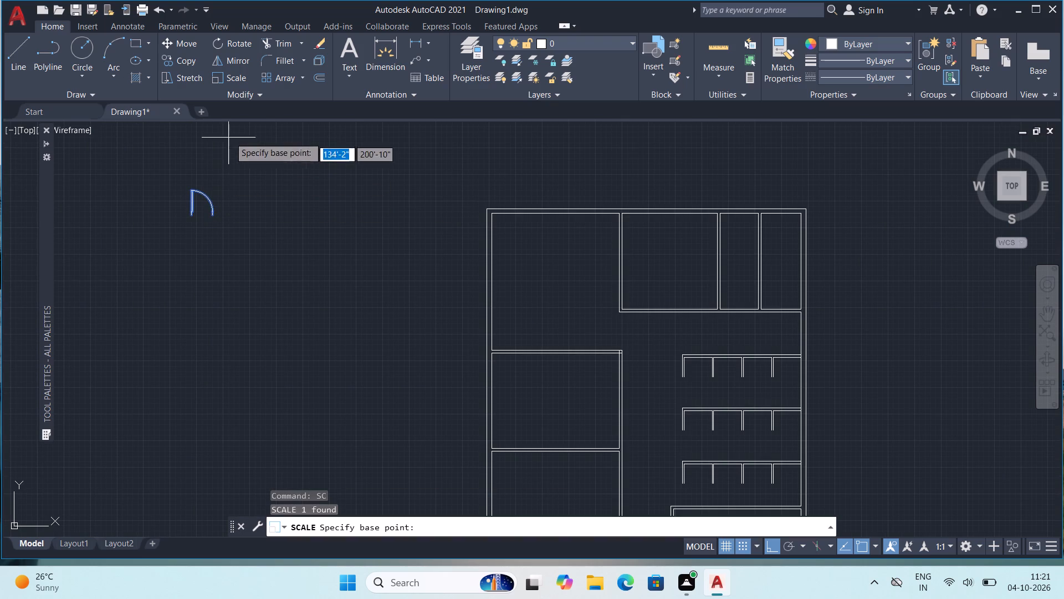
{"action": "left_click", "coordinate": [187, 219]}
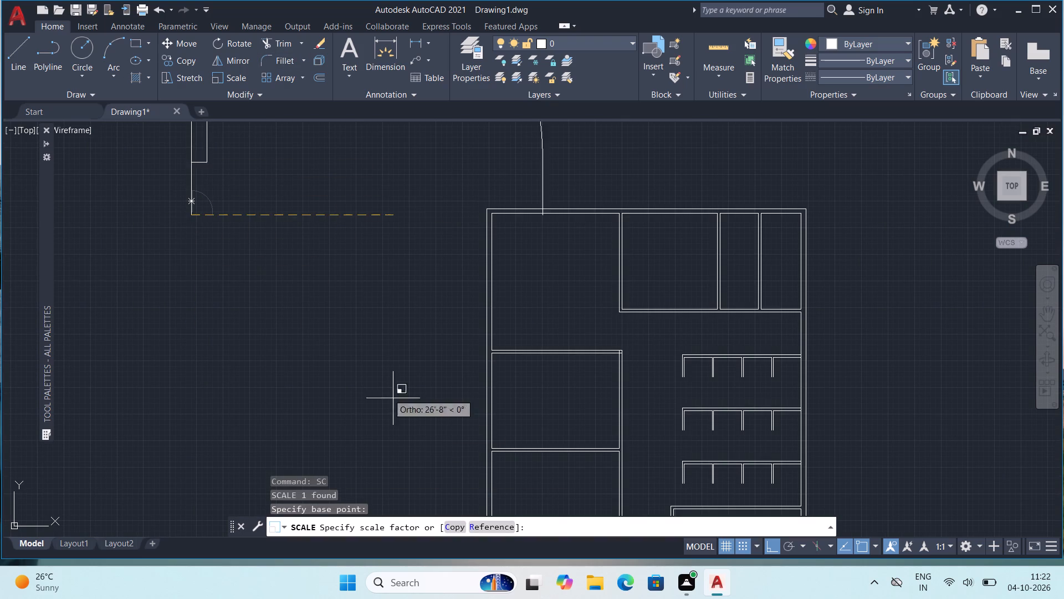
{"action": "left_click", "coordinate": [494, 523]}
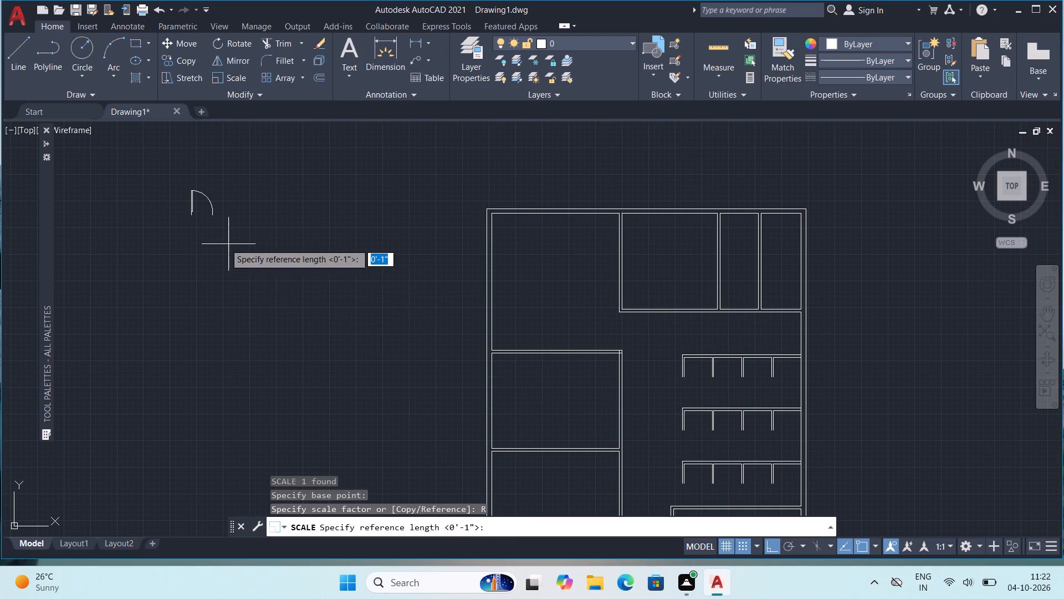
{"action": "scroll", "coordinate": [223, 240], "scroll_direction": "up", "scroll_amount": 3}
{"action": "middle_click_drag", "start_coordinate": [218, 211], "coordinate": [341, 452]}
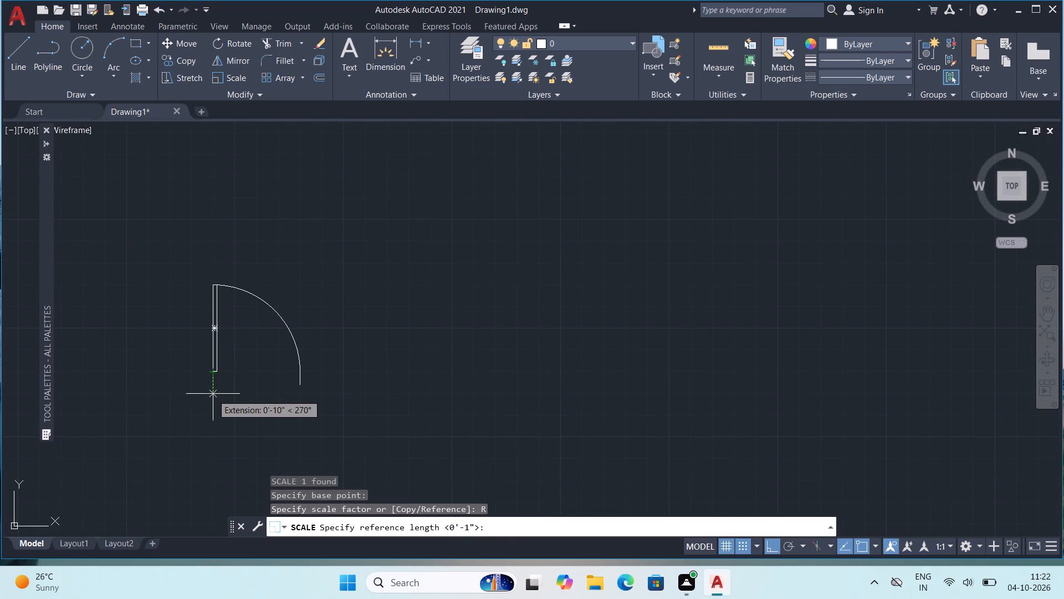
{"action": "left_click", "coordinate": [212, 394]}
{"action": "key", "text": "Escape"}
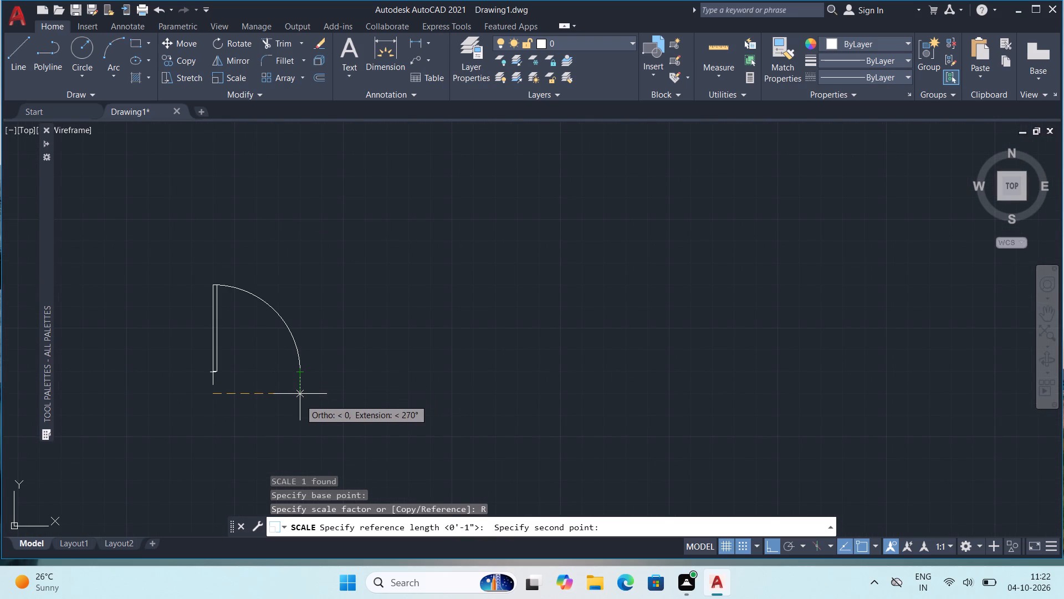
Scale the door block by reference, using its opening width as the reference length and 2'6" as the new length.
{"action": "left_click", "coordinate": [302, 372]}
{"action": "left_click", "coordinate": [301, 371]}
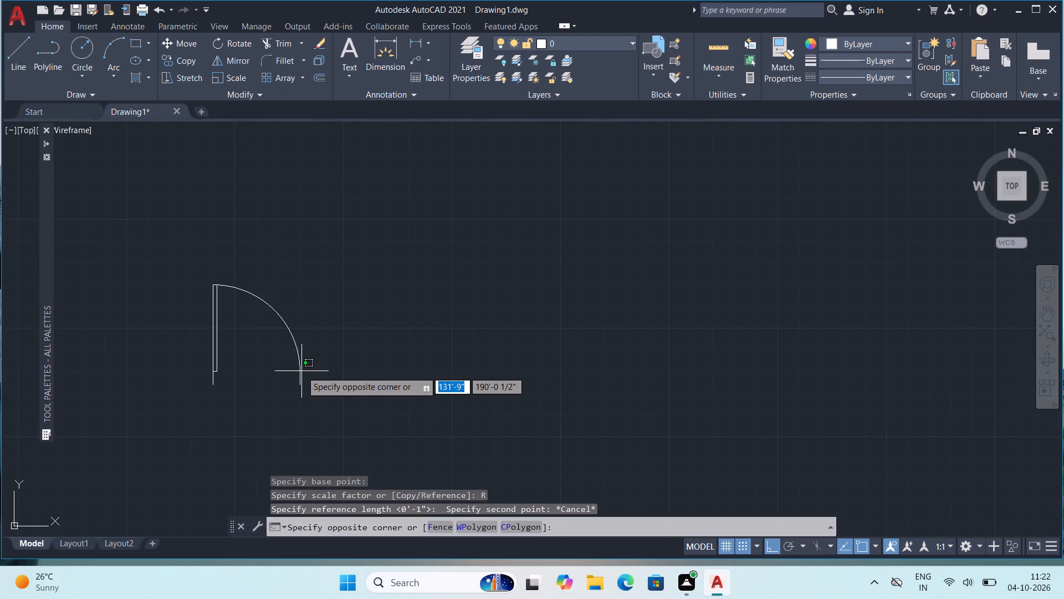
{"action": "left_click", "coordinate": [296, 359]}
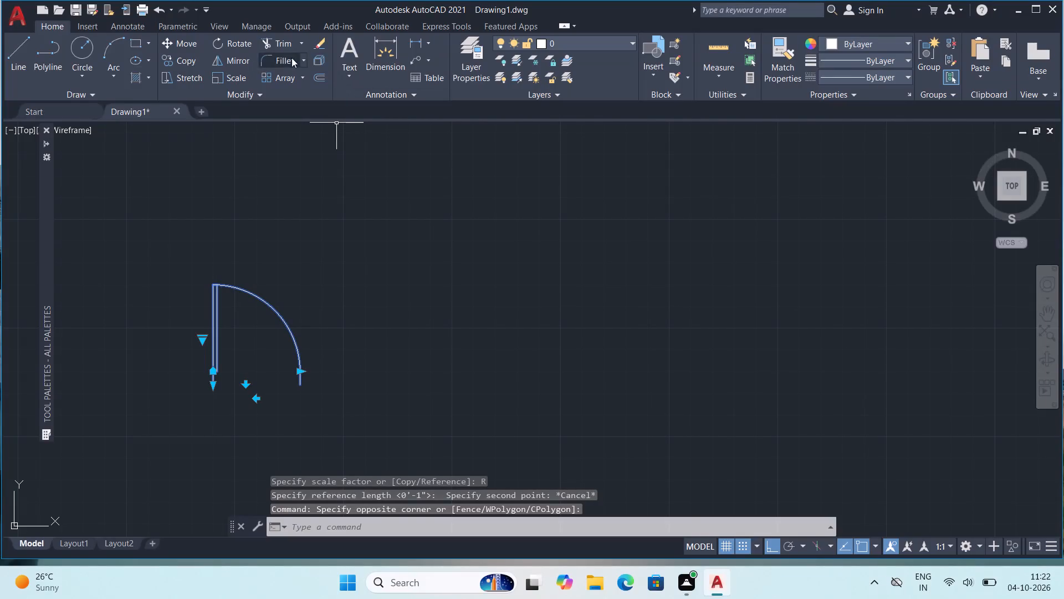
{"action": "left_click", "coordinate": [217, 75]}
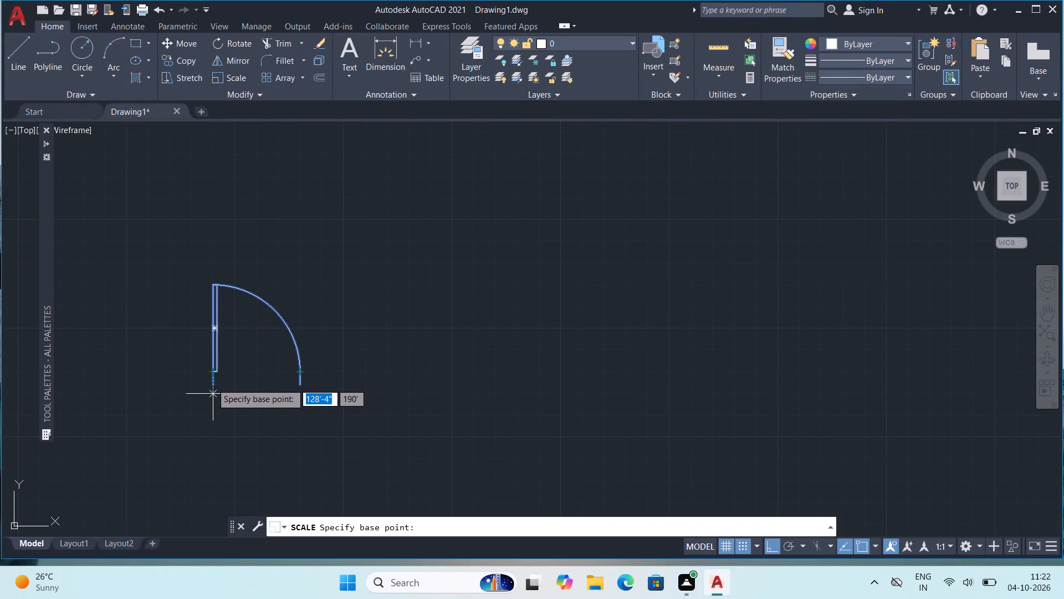
{"action": "scroll", "coordinate": [209, 392], "scroll_direction": "up", "scroll_amount": 4}
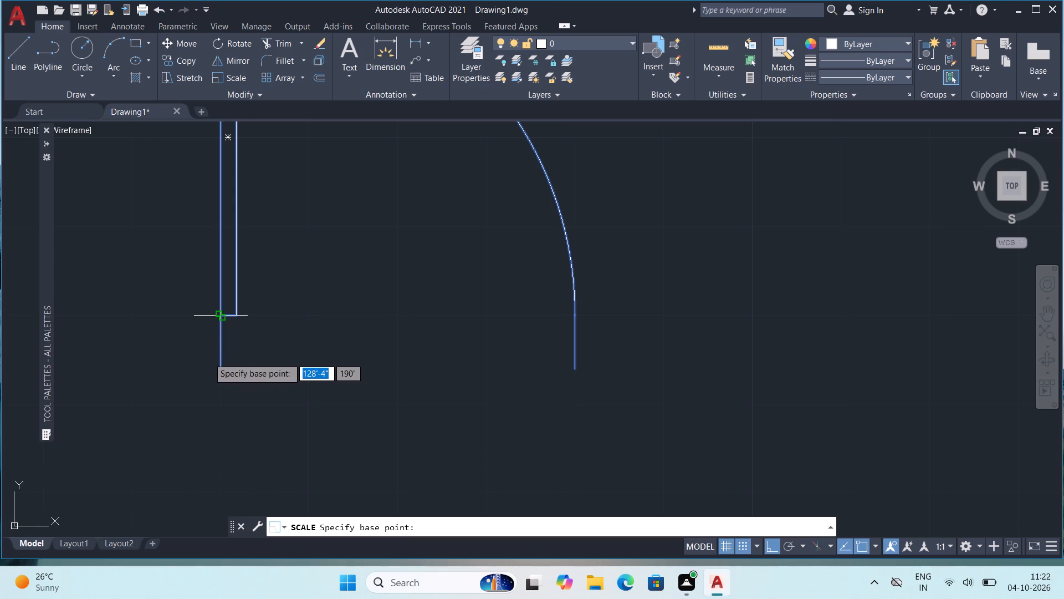
{"action": "scroll", "coordinate": [208, 358], "scroll_direction": "up", "scroll_amount": 4}
{"action": "scroll", "coordinate": [215, 362], "scroll_direction": "down", "scroll_amount": 6}
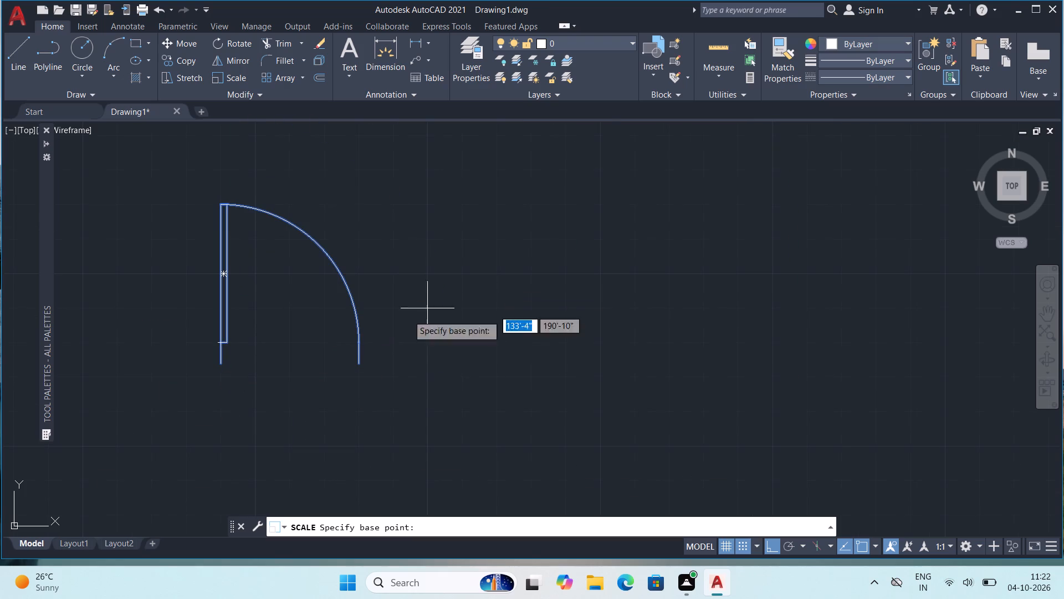
{"action": "scroll", "coordinate": [356, 361], "scroll_direction": "up", "scroll_amount": 1}
{"action": "left_click", "coordinate": [356, 355]}
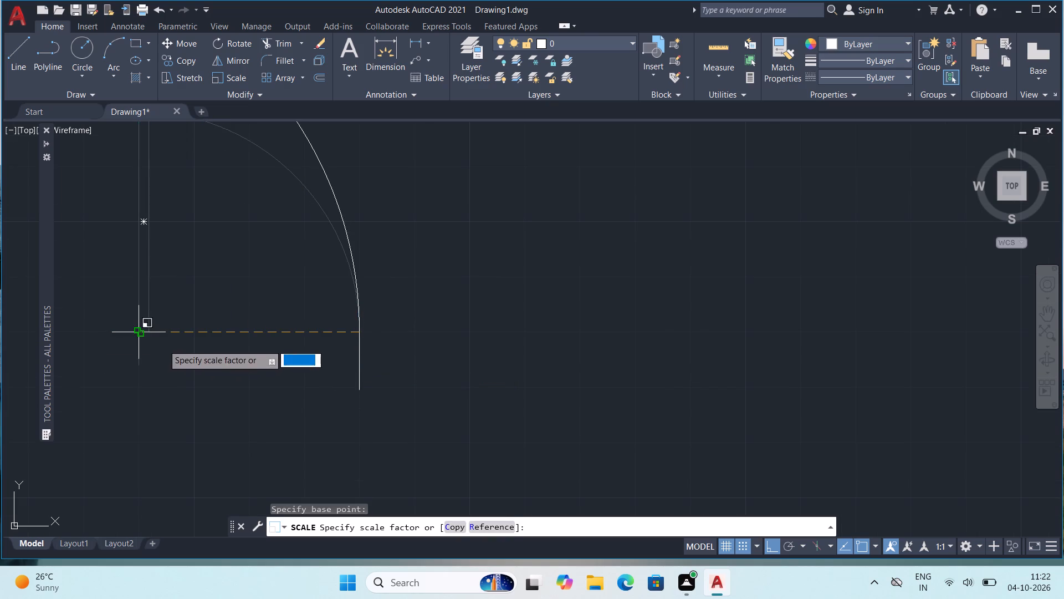
{"action": "left_click", "coordinate": [475, 526]}
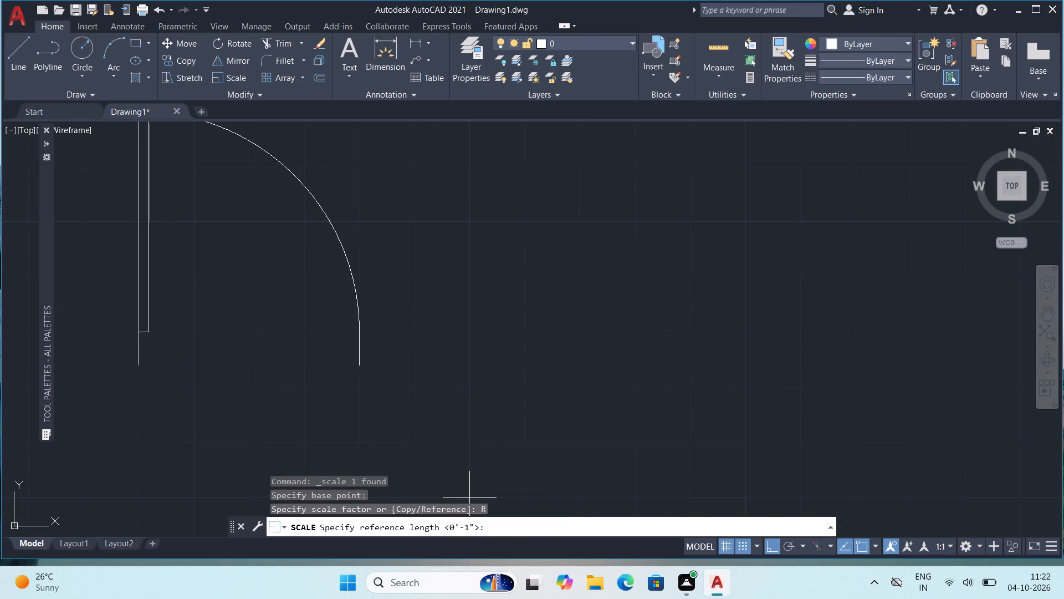
{"action": "left_click", "coordinate": [356, 355]}
{"action": "left_click", "coordinate": [146, 354]}
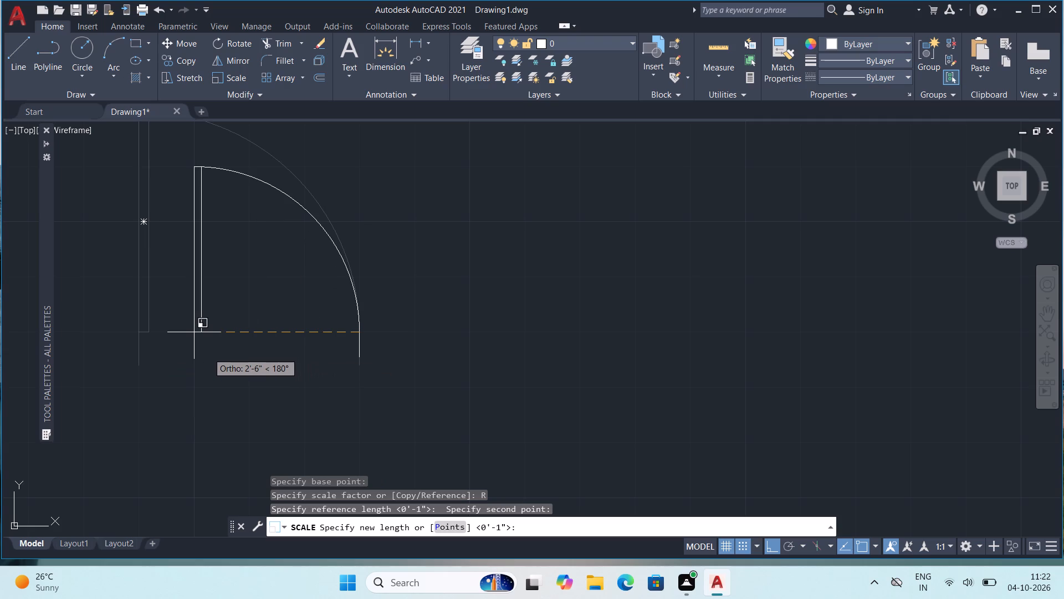
{"action": "key", "text": "2"}
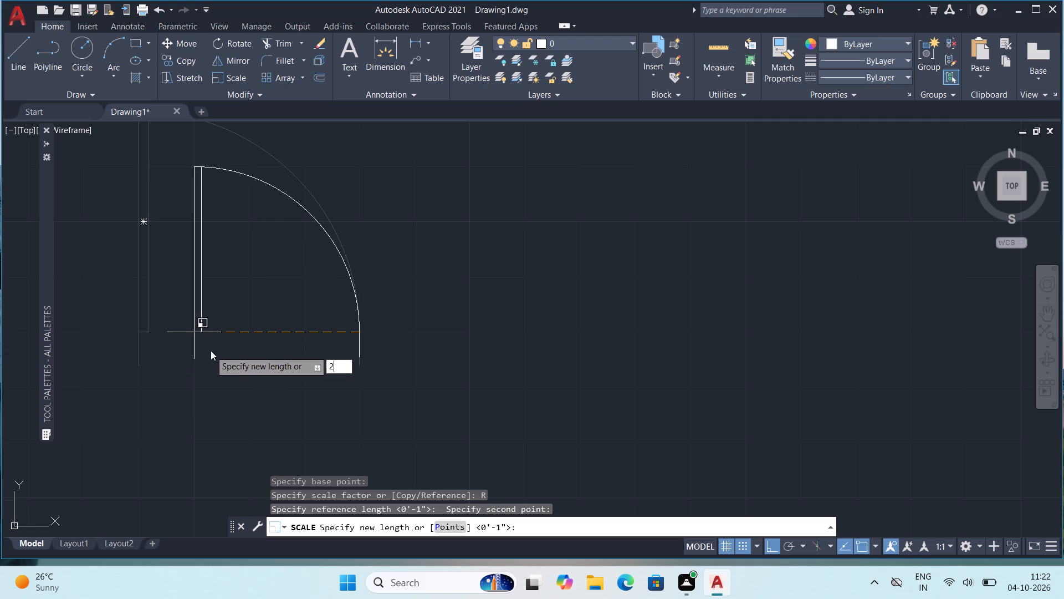
{"action": "key", "text": "apostrophe"}
{"action": "key", "text": "6"}
{"action": "key", "text": "shift+quotedbl"}
{"action": "key", "text": "Return"}
Assign the door block to the cyan layer Layer1.
{"action": "scroll", "coordinate": [280, 344], "scroll_direction": "down", "scroll_amount": 2}
{"action": "scroll", "coordinate": [646, 336], "scroll_direction": "down", "scroll_amount": 1}
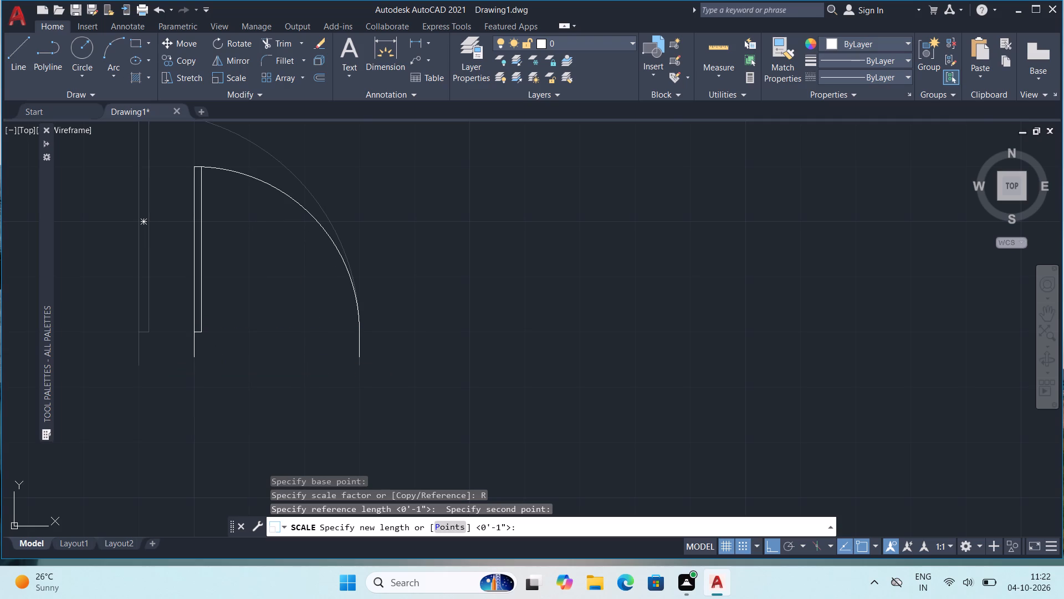
{"action": "scroll", "coordinate": [223, 207], "scroll_direction": "down", "scroll_amount": 2}
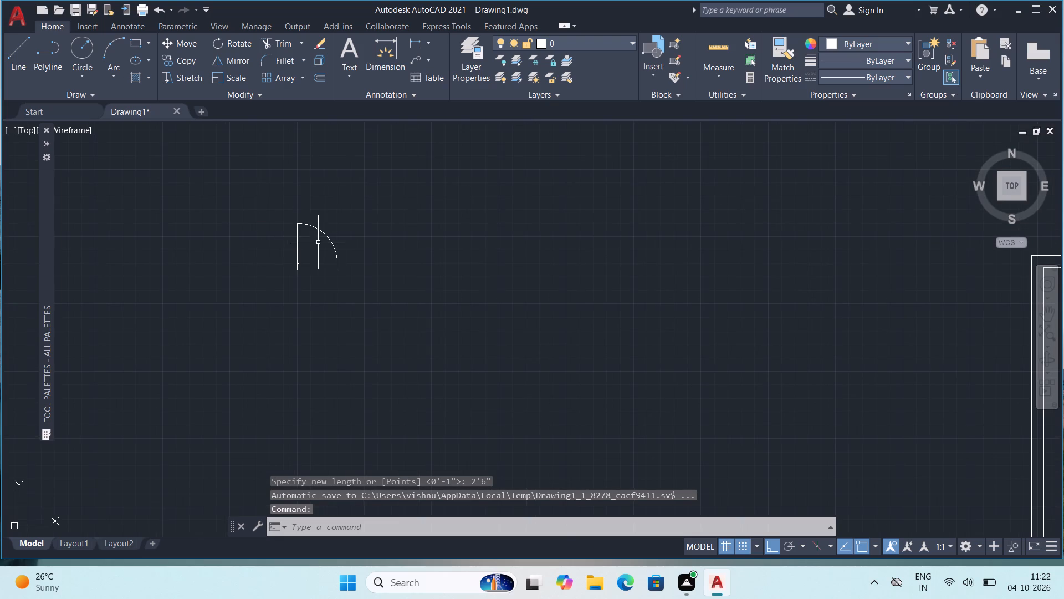
{"action": "middle_click_drag", "start_coordinate": [330, 238], "coordinate": [328, 251]}
{"action": "left_click", "coordinate": [251, 210]}
{"action": "key", "text": "Escape"}
{"action": "left_click_drag", "start_coordinate": [267, 221], "coordinate": [273, 229]}
{"action": "left_click", "coordinate": [346, 317]}
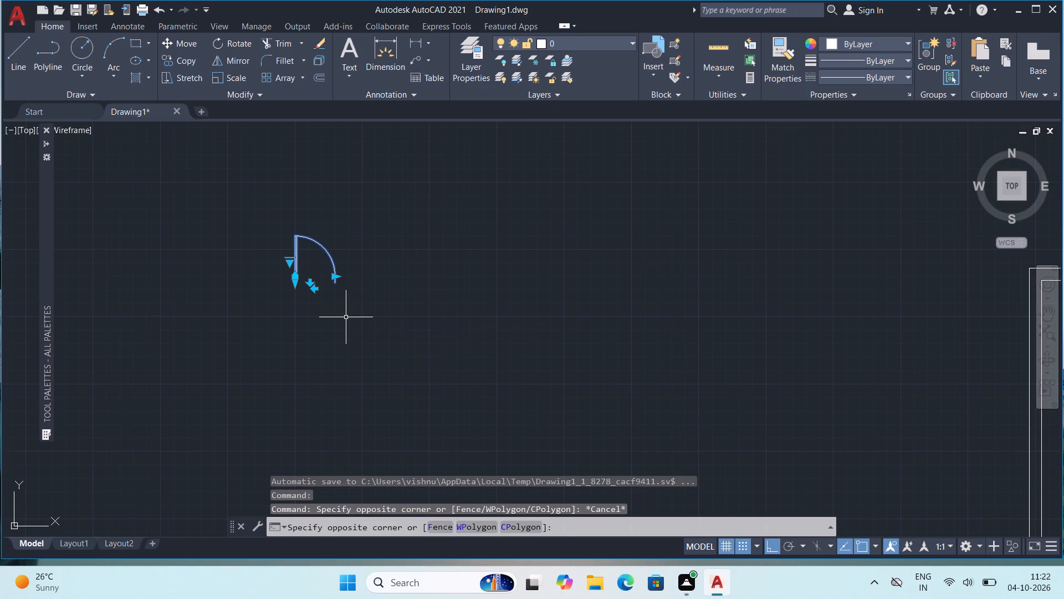
{"action": "left_click", "coordinate": [596, 40]}
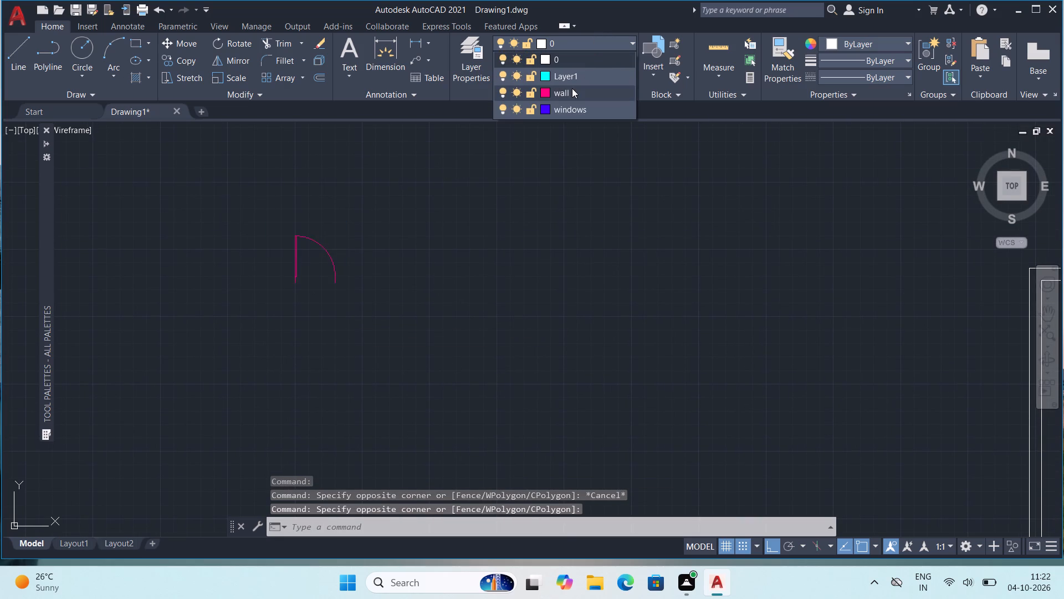
{"action": "left_click", "coordinate": [570, 77]}
{"action": "scroll", "coordinate": [515, 171], "scroll_direction": "down", "scroll_amount": 1}
{"action": "key", "text": "Escape"}
Paste a copy of the door block into the empty space between the original door and the floor plan.
{"action": "middle_click_drag", "start_coordinate": [588, 205], "coordinate": [407, 219]}
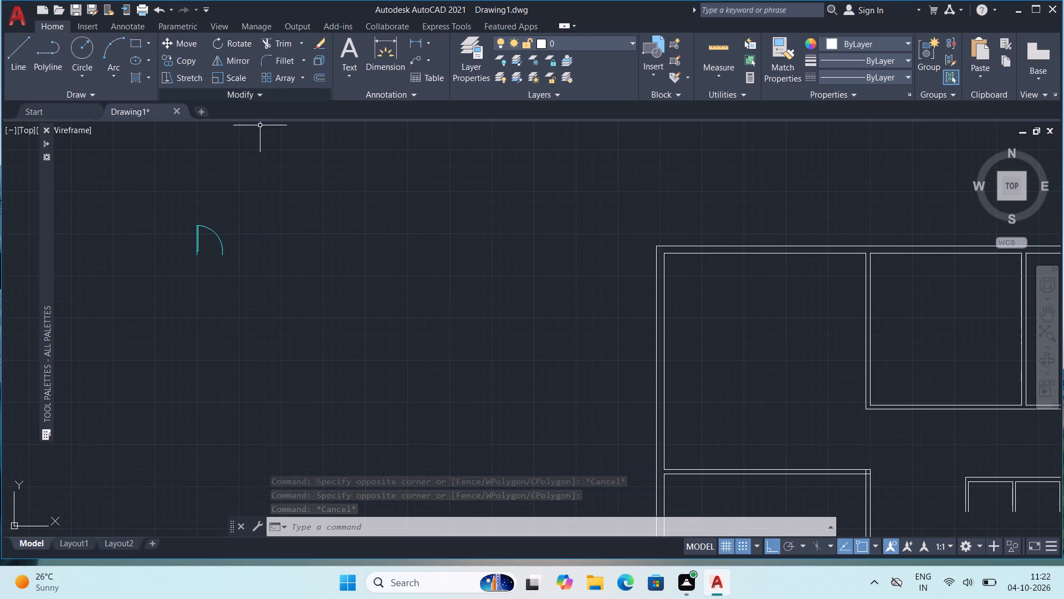
{"action": "left_click", "coordinate": [163, 219]}
{"action": "left_click", "coordinate": [252, 278]}
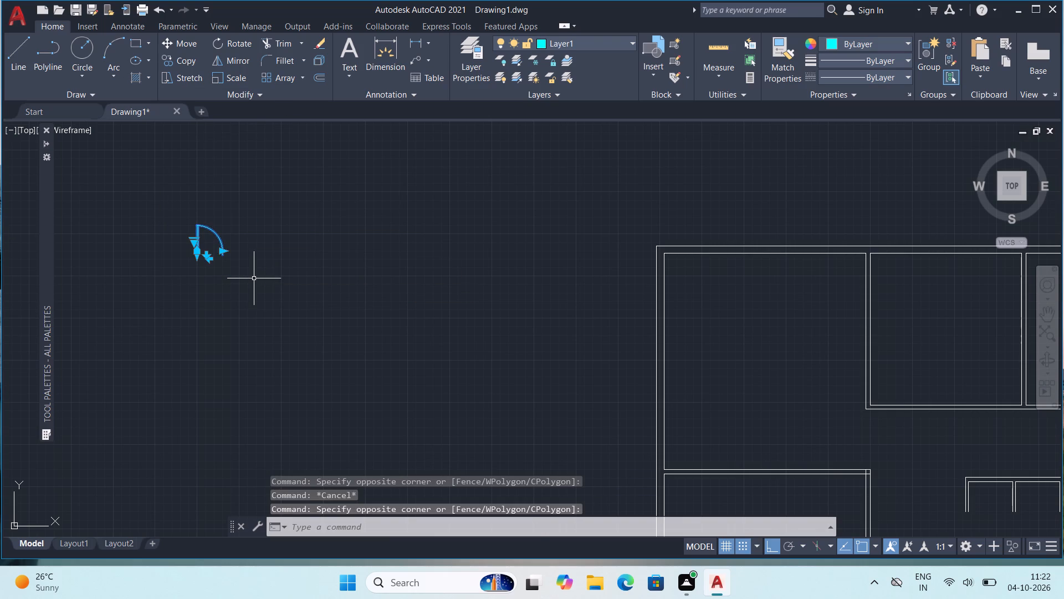
{"action": "key", "text": "ctrl+c"}
{"action": "key", "text": "ctrl+v"}
{"action": "left_click", "coordinate": [378, 300]}
Mirror the pasted door across a vertical line through its arc's free end, keeping the source, to form a double door.
{"action": "left_click", "coordinate": [381, 294]}
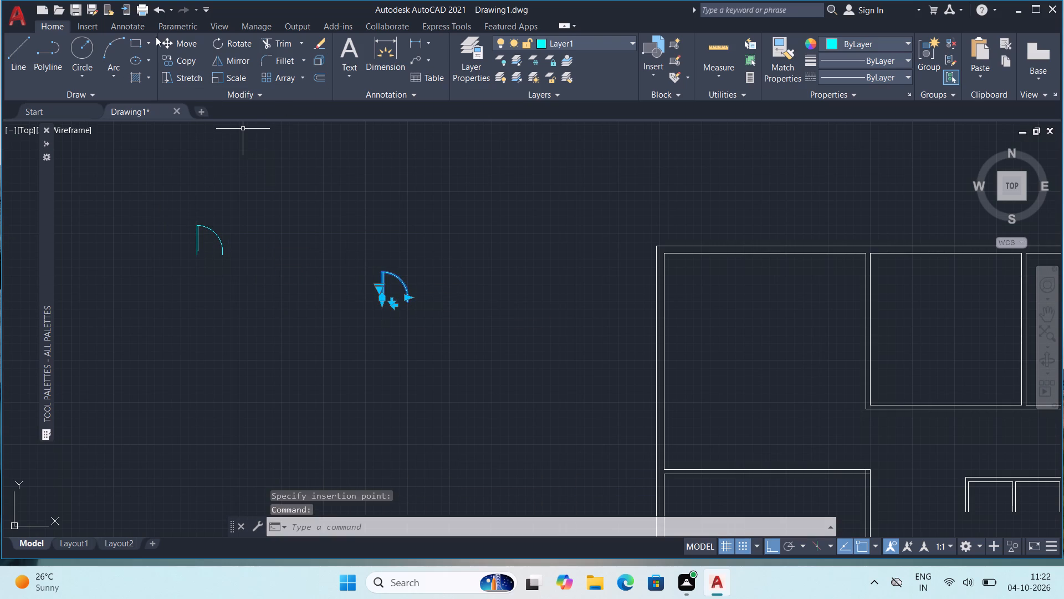
{"action": "left_click", "coordinate": [218, 63]}
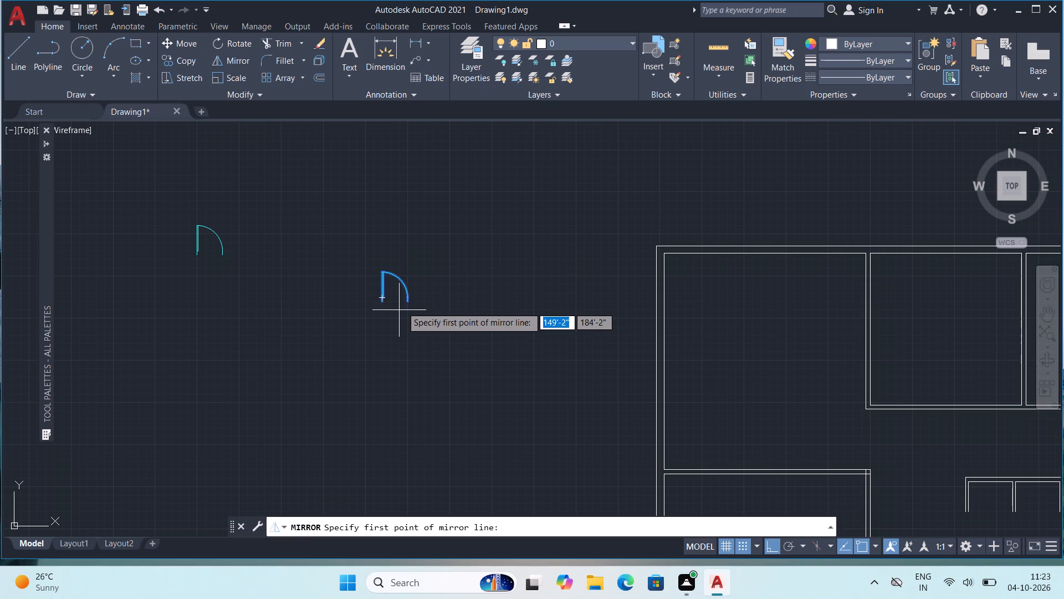
{"action": "left_click", "coordinate": [410, 302]}
{"action": "left_click", "coordinate": [396, 378]}
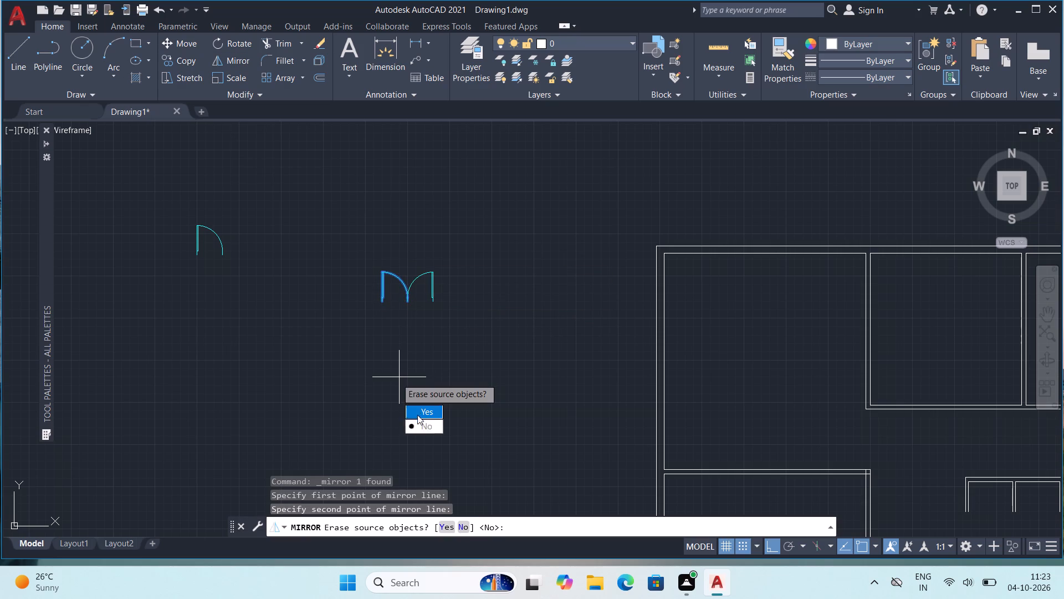
{"action": "left_click_drag", "start_coordinate": [415, 426], "coordinate": [396, 378]}
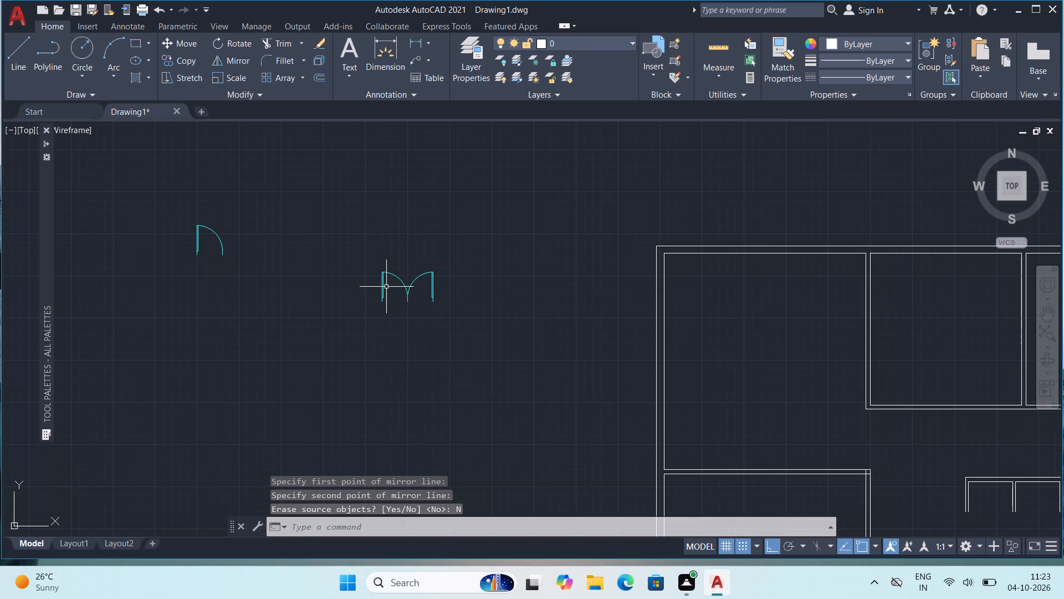
Paste another door copy below the original and mirror it across its vertical leaf, keeping the source, to form back-to-back doors.
{"action": "key", "text": "ctrl+v"}
{"action": "left_click", "coordinate": [283, 348]}
{"action": "left_click", "coordinate": [283, 342]}
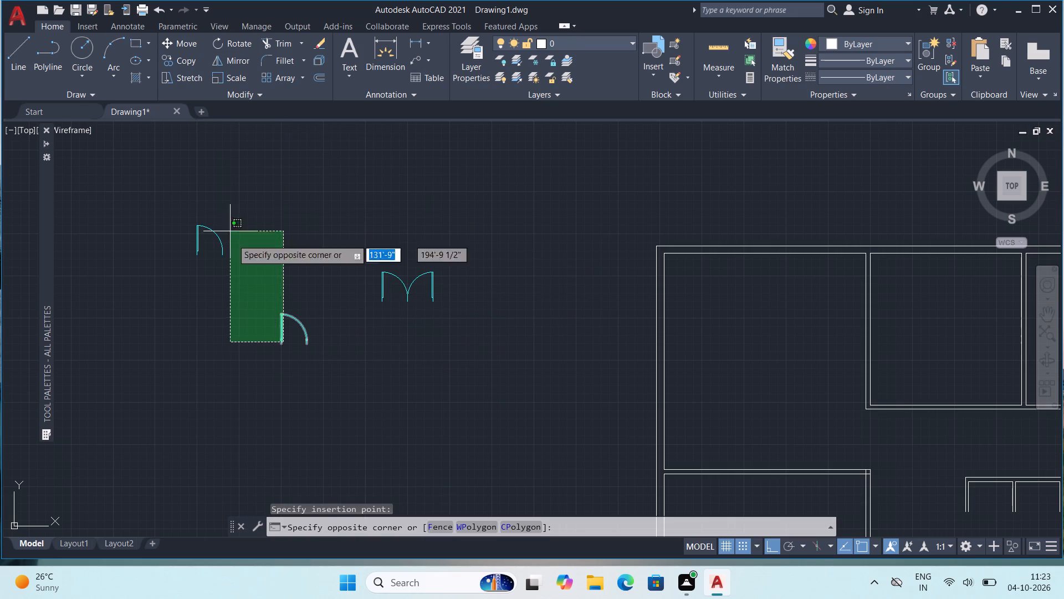
{"action": "left_click", "coordinate": [283, 329]}
{"action": "left_click", "coordinate": [283, 317]}
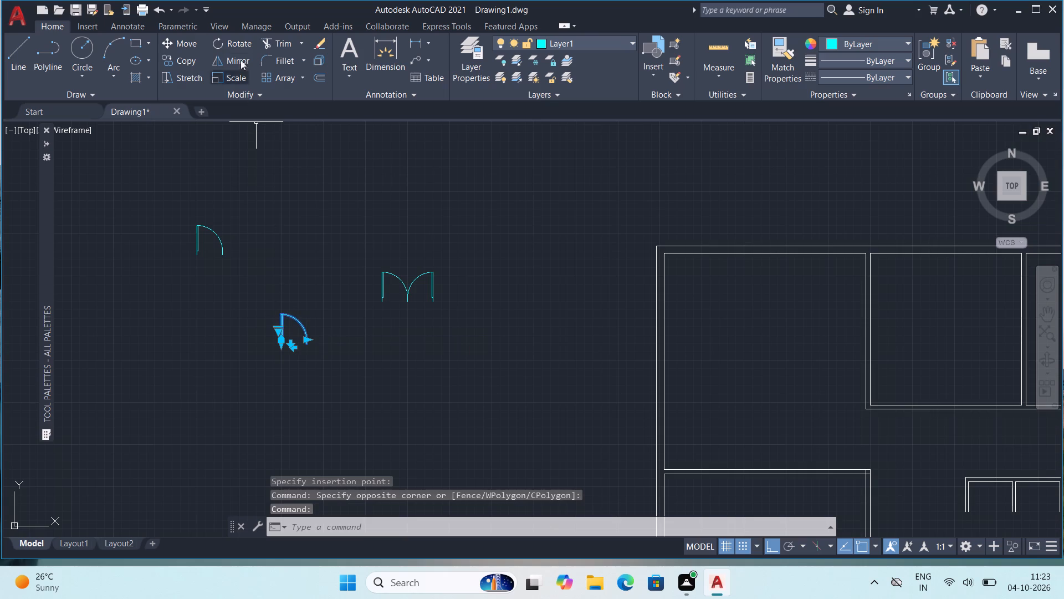
{"action": "left_click", "coordinate": [231, 64]}
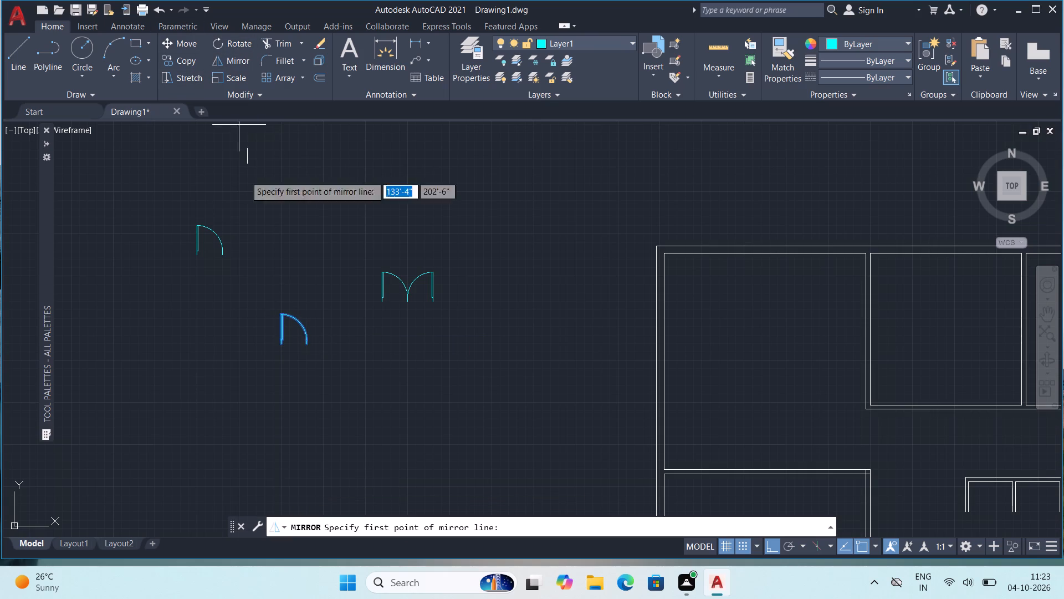
{"action": "left_click", "coordinate": [279, 346]}
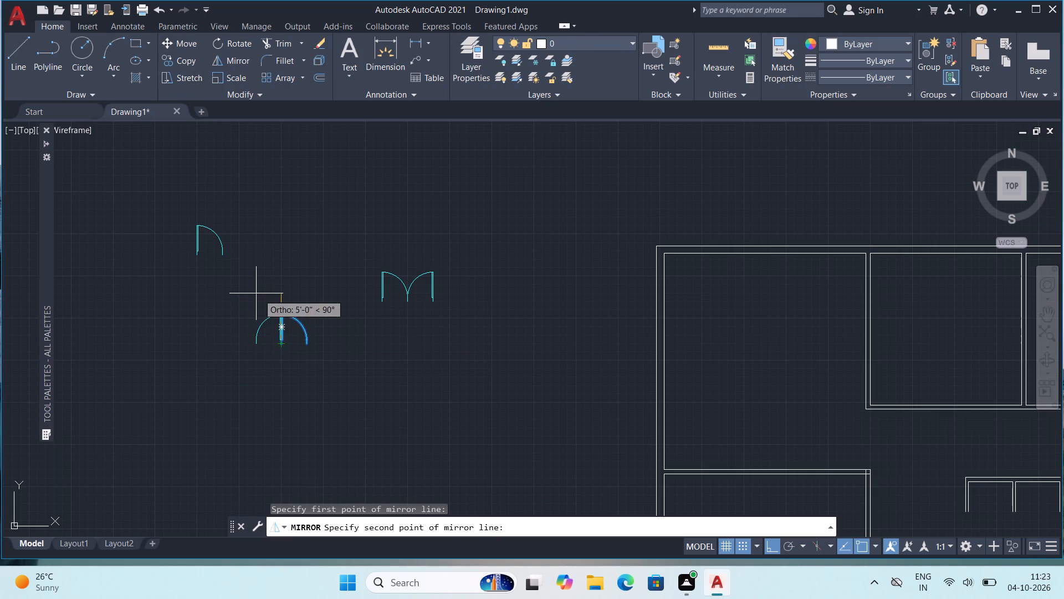
{"action": "left_click", "coordinate": [259, 292]}
{"action": "left_click_drag", "start_coordinate": [288, 344], "coordinate": [259, 292]}
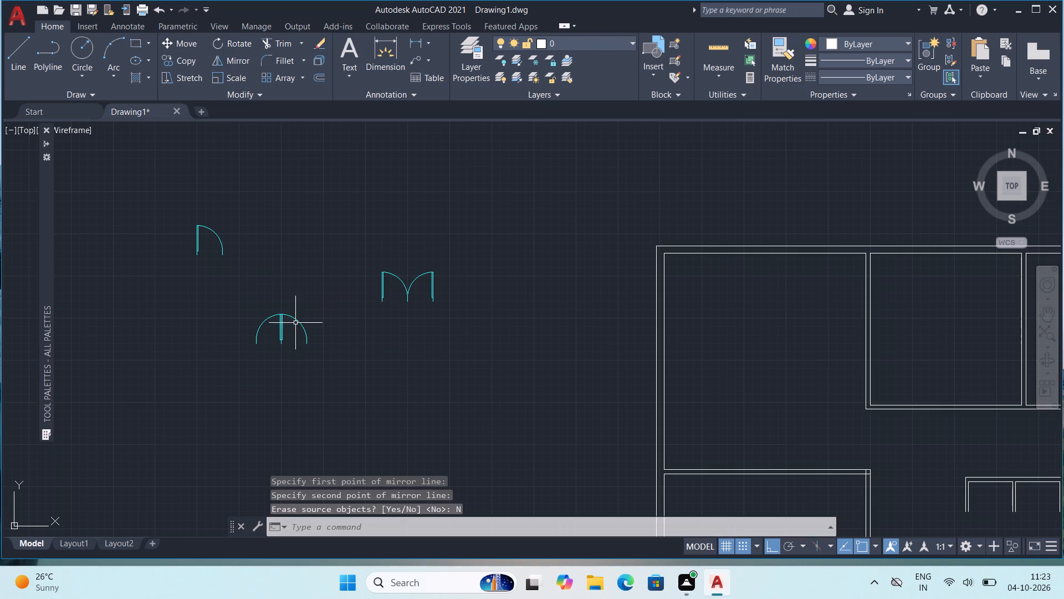
Paste another door copy below the double door and rotate it to 270° about its arc's free end.
{"action": "left_click", "coordinate": [299, 326]}
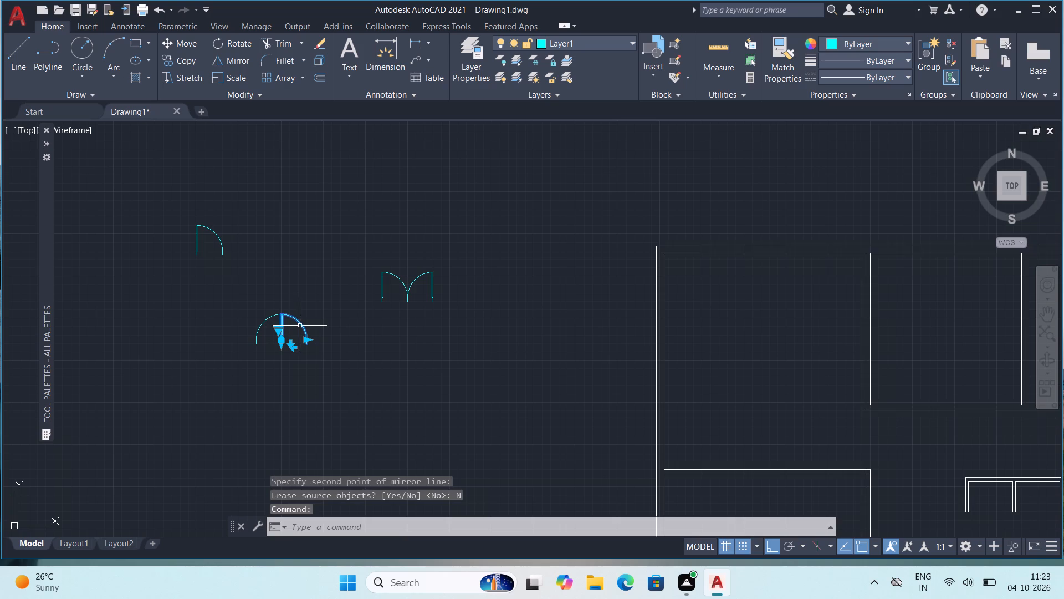
{"action": "key", "text": "ctrl+v"}
{"action": "left_click", "coordinate": [392, 382]}
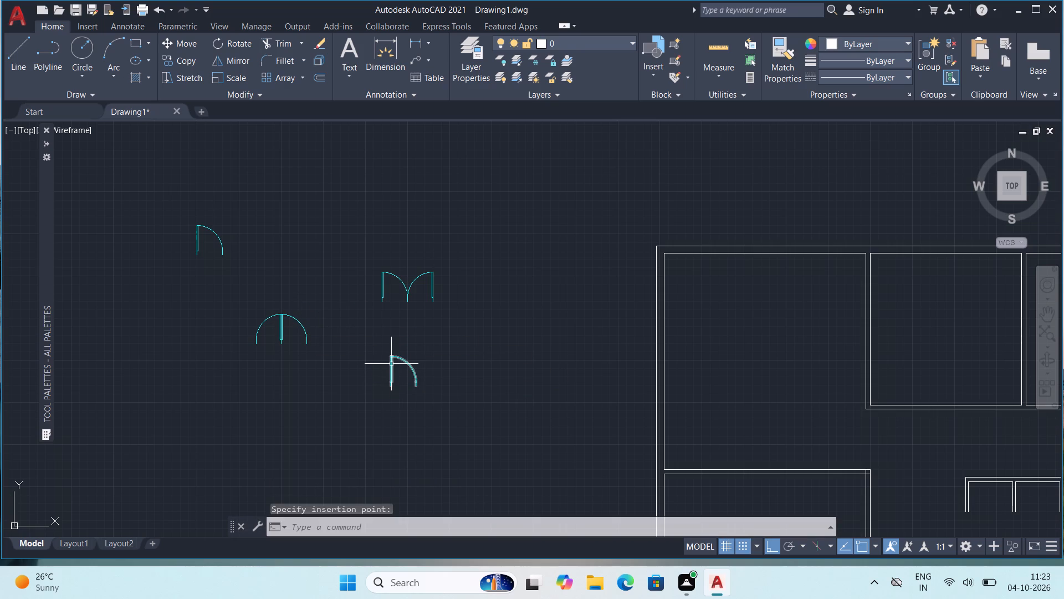
{"action": "left_click", "coordinate": [391, 363]}
{"action": "left_click", "coordinate": [219, 47]}
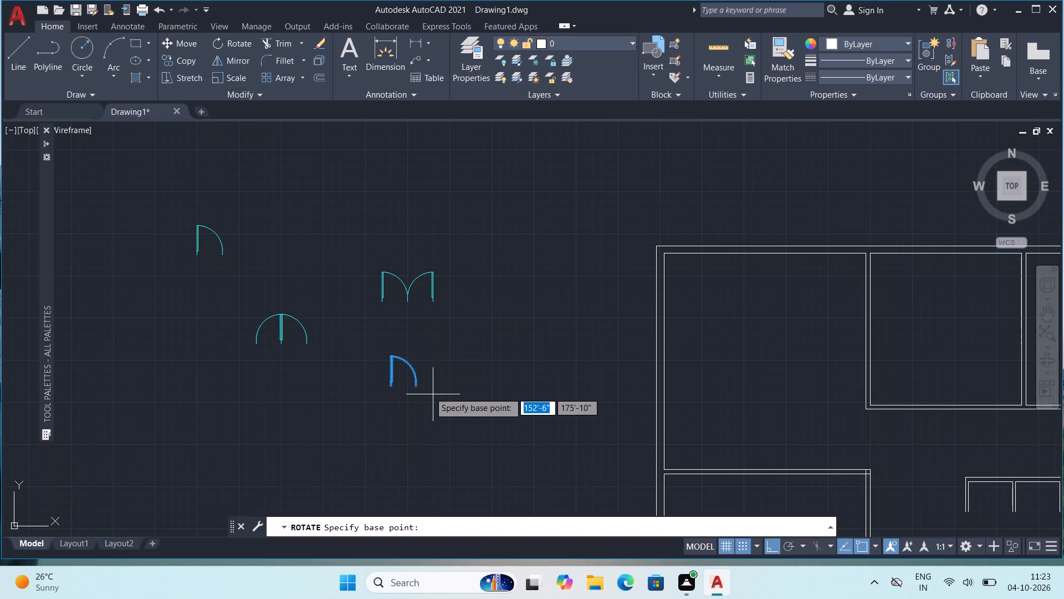
{"action": "left_click", "coordinate": [412, 382]}
{"action": "left_click", "coordinate": [392, 447]}
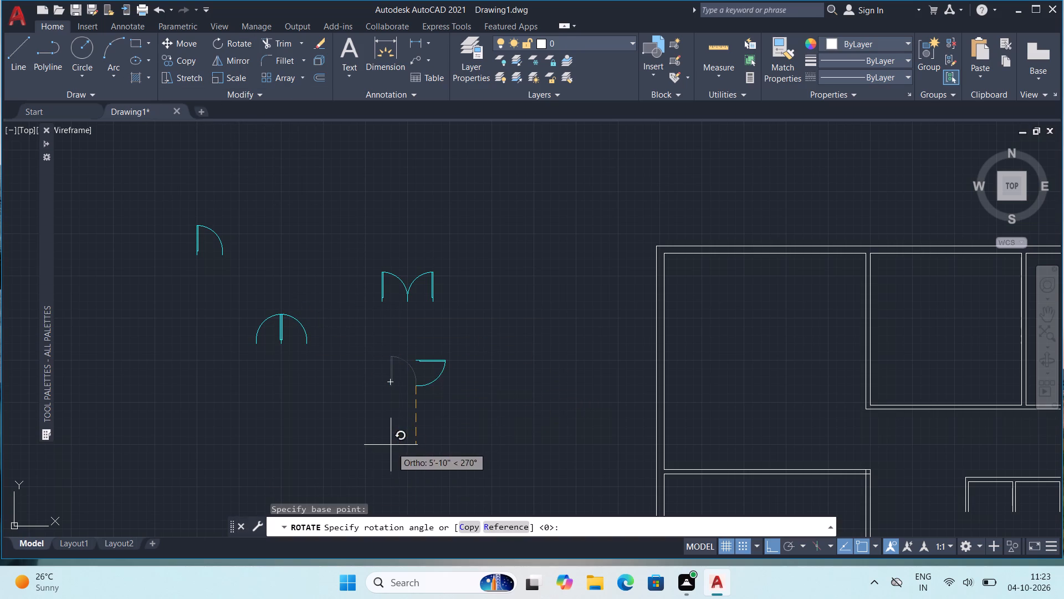
Mirror the rotated door across its horizontal leaf, keeping the source, to form a sideways back-to-back door pair.
{"action": "left_click", "coordinate": [421, 362]}
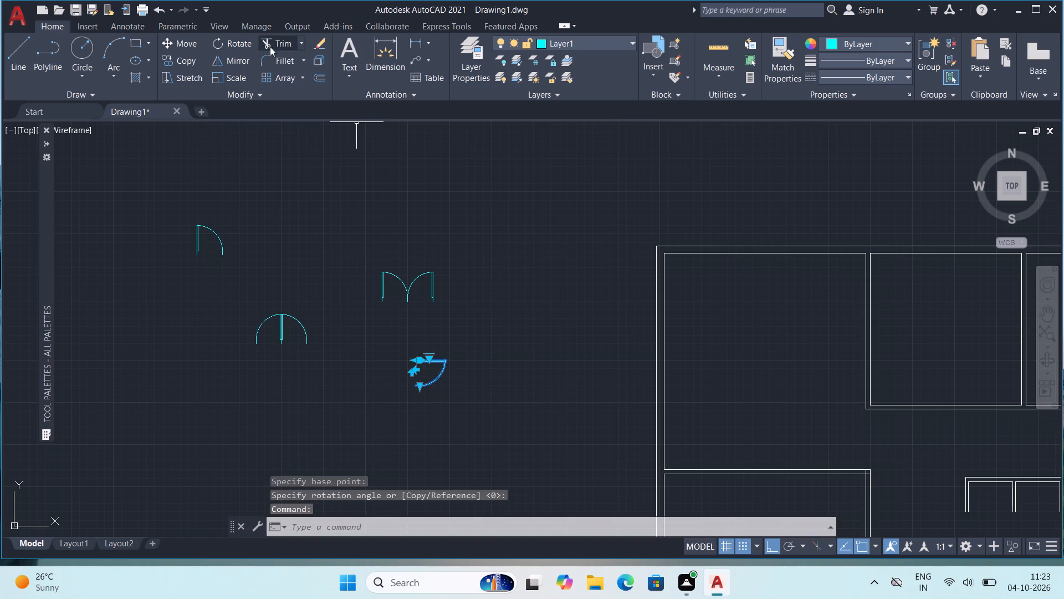
{"action": "left_click", "coordinate": [231, 62]}
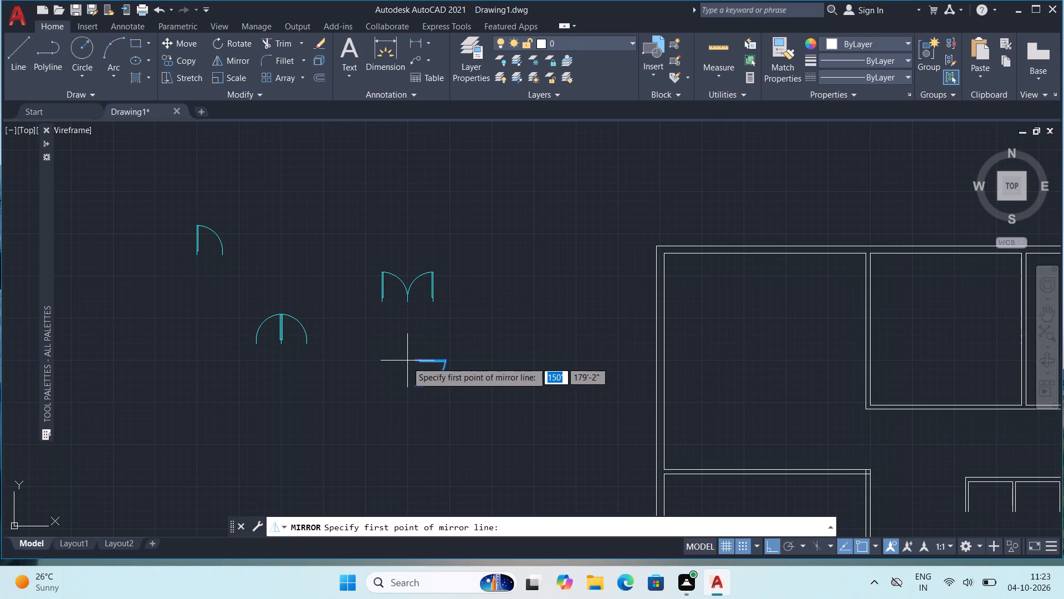
{"action": "left_click", "coordinate": [414, 363]}
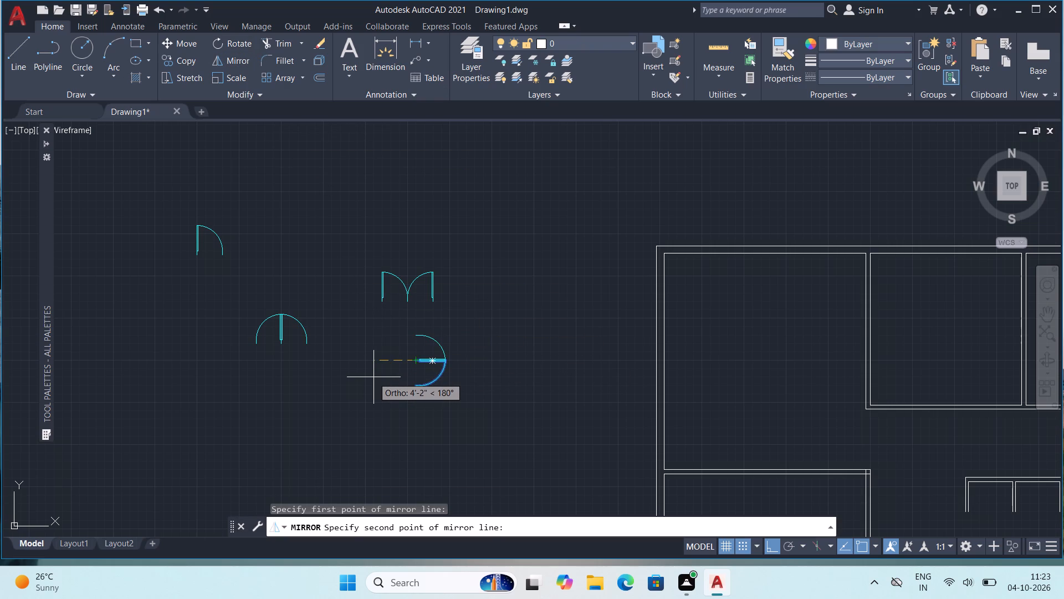
{"action": "left_click", "coordinate": [380, 341]}
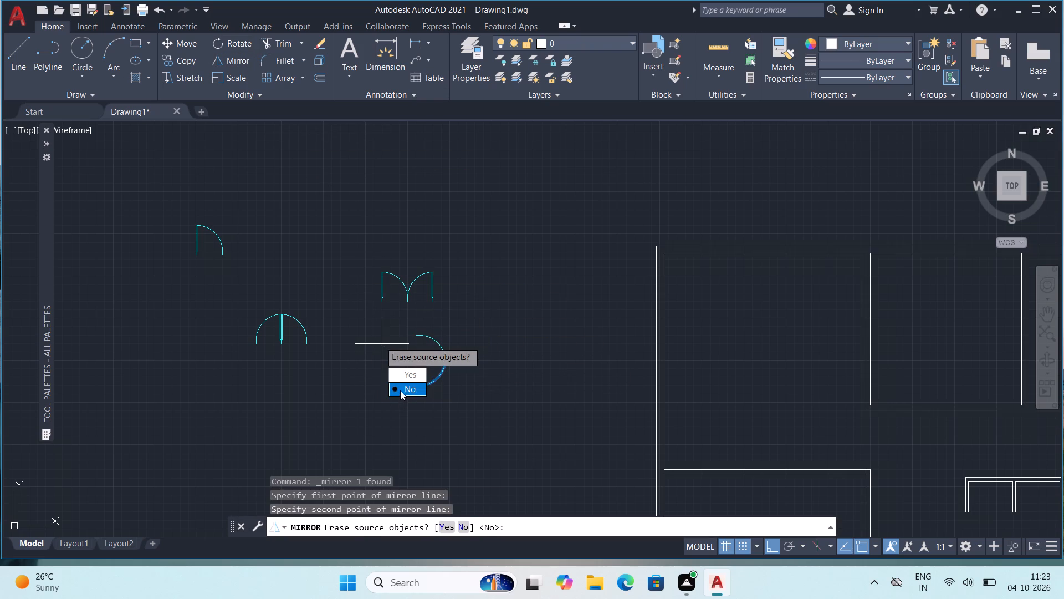
{"action": "left_click_drag", "start_coordinate": [400, 390], "coordinate": [380, 341]}
Mirror the lower door of the sideways pair across a vertical line through its arc's free end, keeping the source.
{"action": "left_click", "coordinate": [442, 374]}
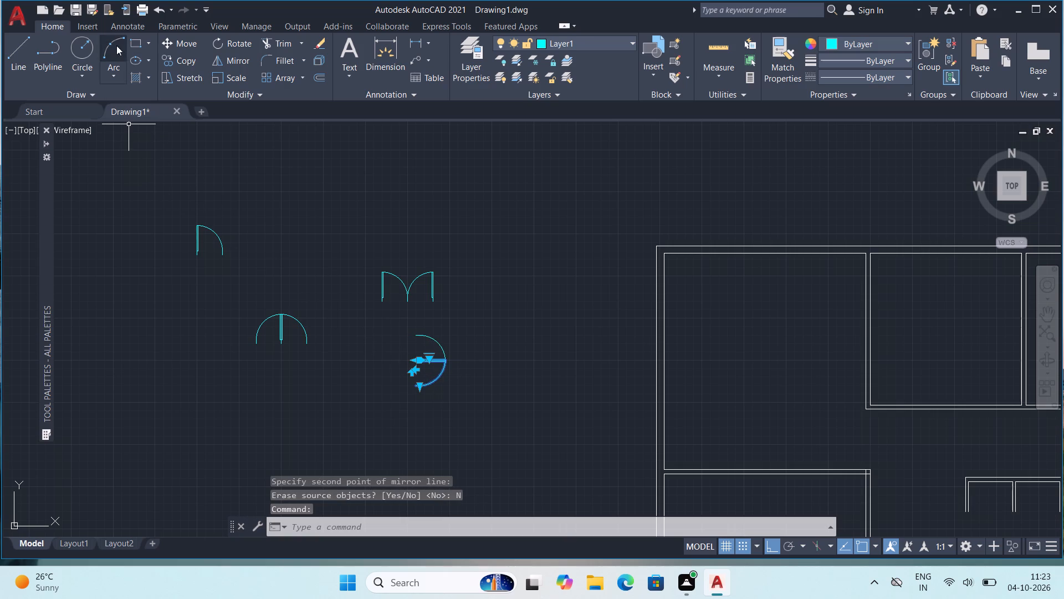
{"action": "left_click", "coordinate": [232, 65]}
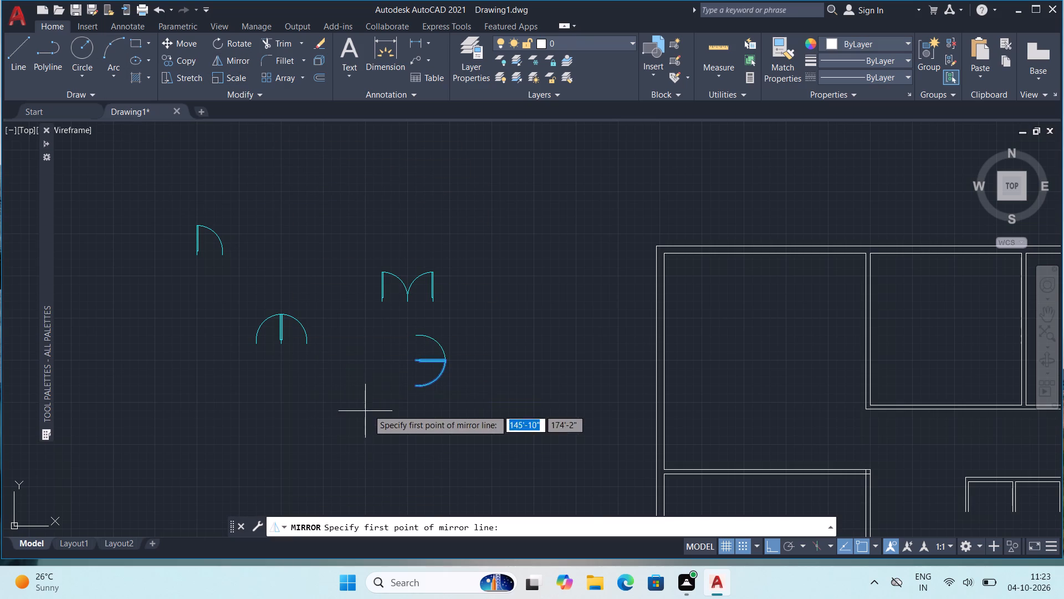
{"action": "left_click", "coordinate": [416, 390]}
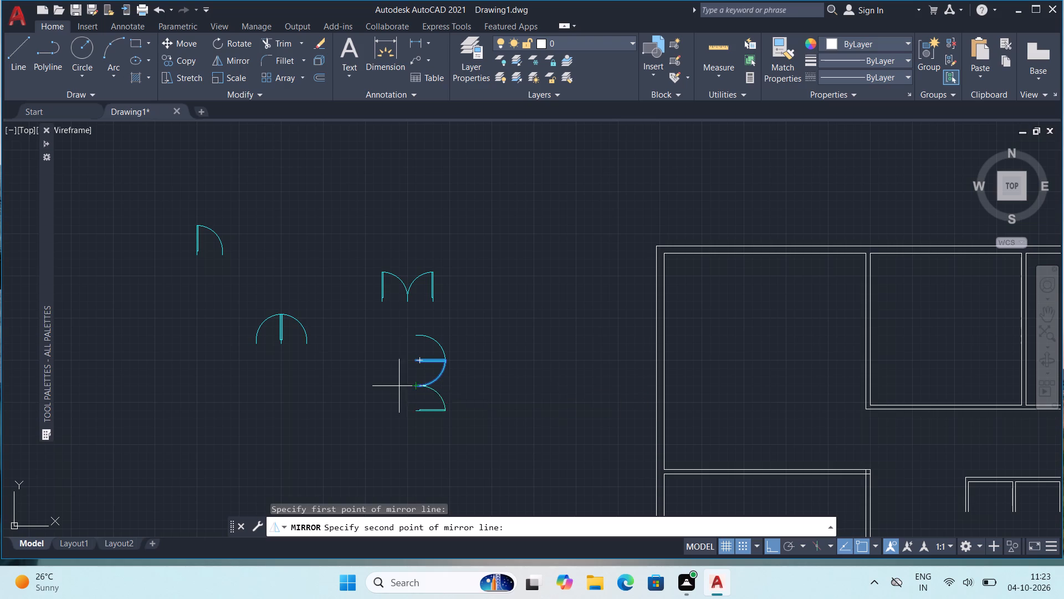
{"action": "left_click", "coordinate": [406, 453]}
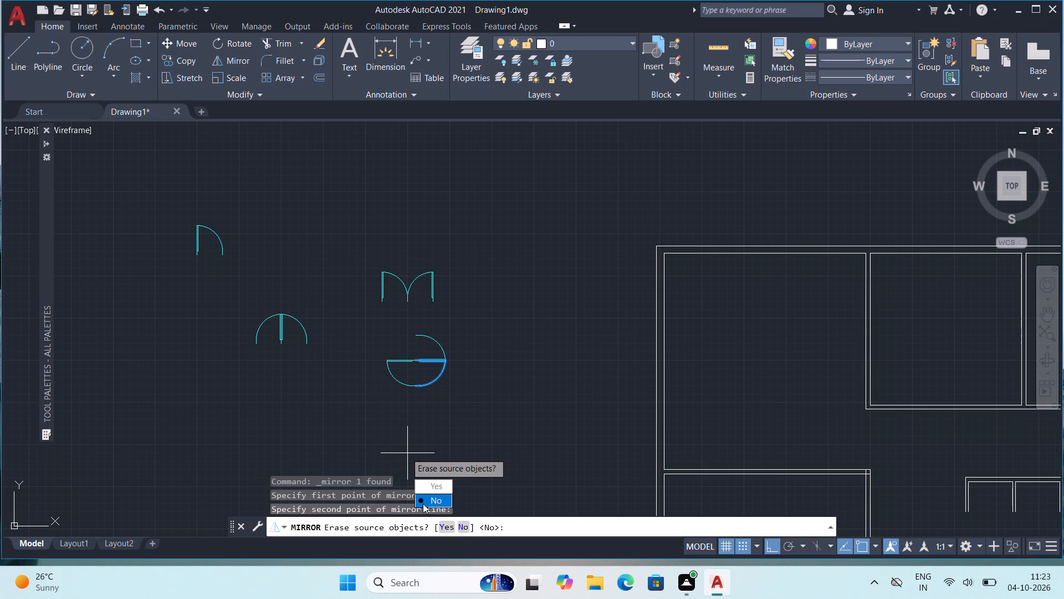
{"action": "left_click_drag", "start_coordinate": [423, 502], "coordinate": [406, 453]}
Copy the newly mirrored, opposite-facing door and paste it into the empty space between the upright and sideways back-to-back pairs.
{"action": "scroll", "coordinate": [412, 373], "scroll_direction": "up", "scroll_amount": 2}
{"action": "scroll", "coordinate": [412, 373], "scroll_direction": "down", "scroll_amount": 3}
{"action": "middle_click_drag", "start_coordinate": [422, 363], "coordinate": [422, 362]}
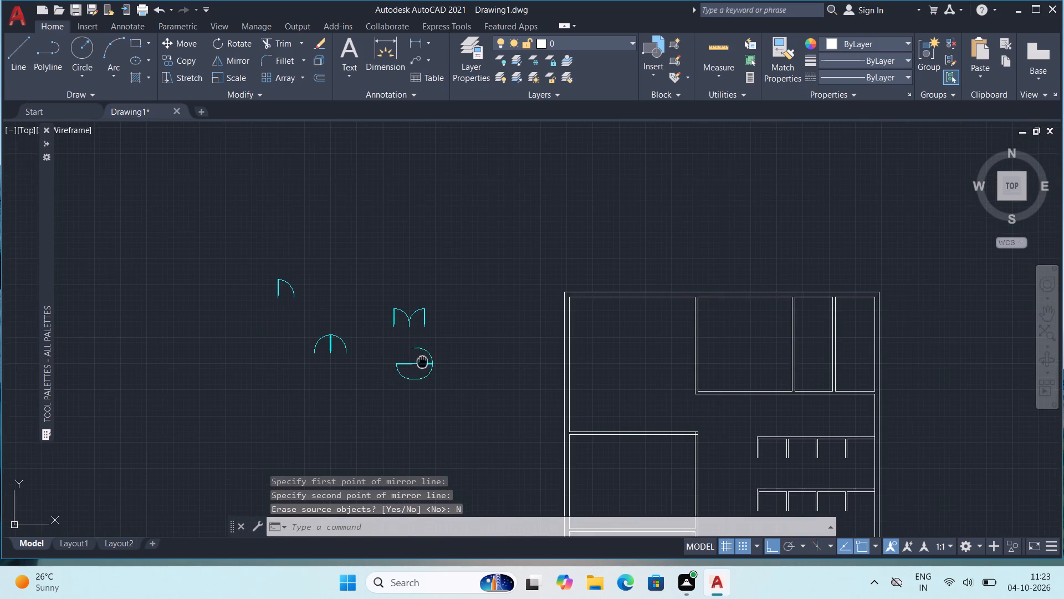
{"action": "middle_click_drag", "start_coordinate": [422, 362], "coordinate": [342, 342]}
{"action": "scroll", "coordinate": [324, 365], "scroll_direction": "up", "scroll_amount": 2}
{"action": "middle_click_drag", "start_coordinate": [314, 326], "coordinate": [304, 338]}
{"action": "left_click", "coordinate": [305, 324]}
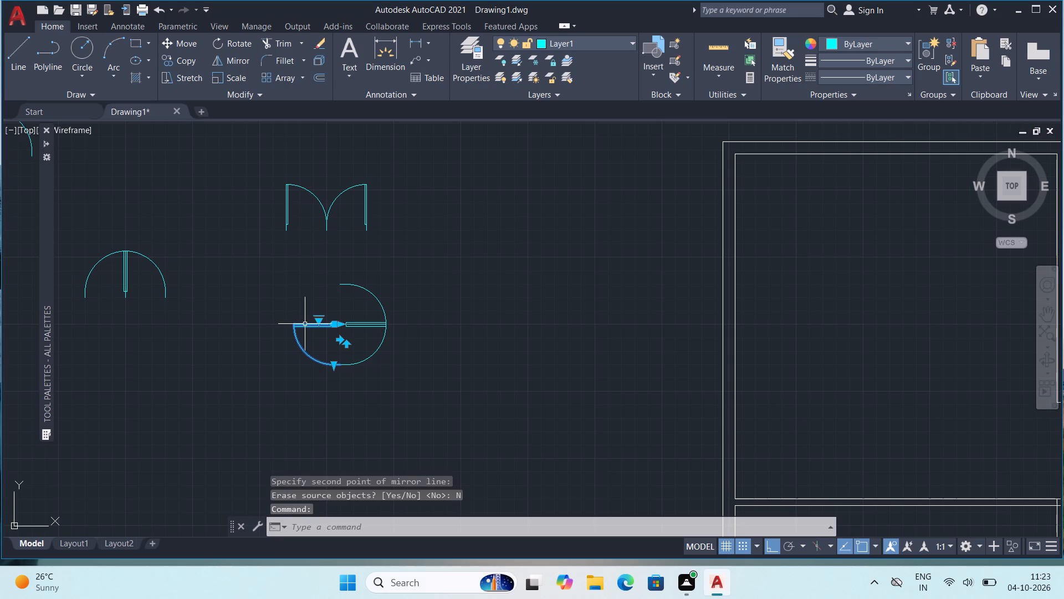
{"action": "key", "text": "ctrl+c"}
{"action": "key", "text": "ctrl+v"}
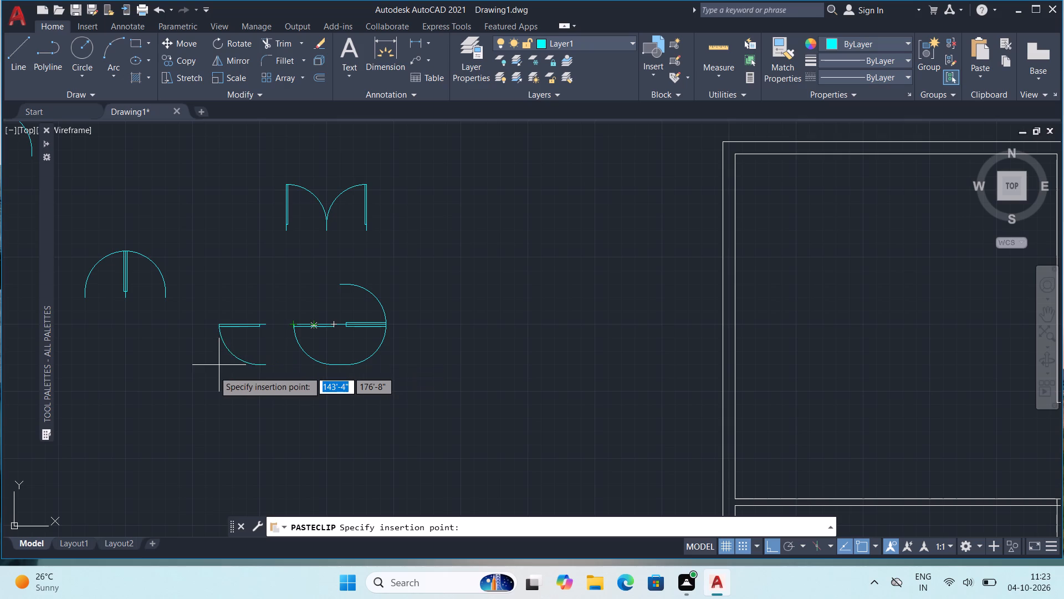
{"action": "left_click", "coordinate": [197, 412]}
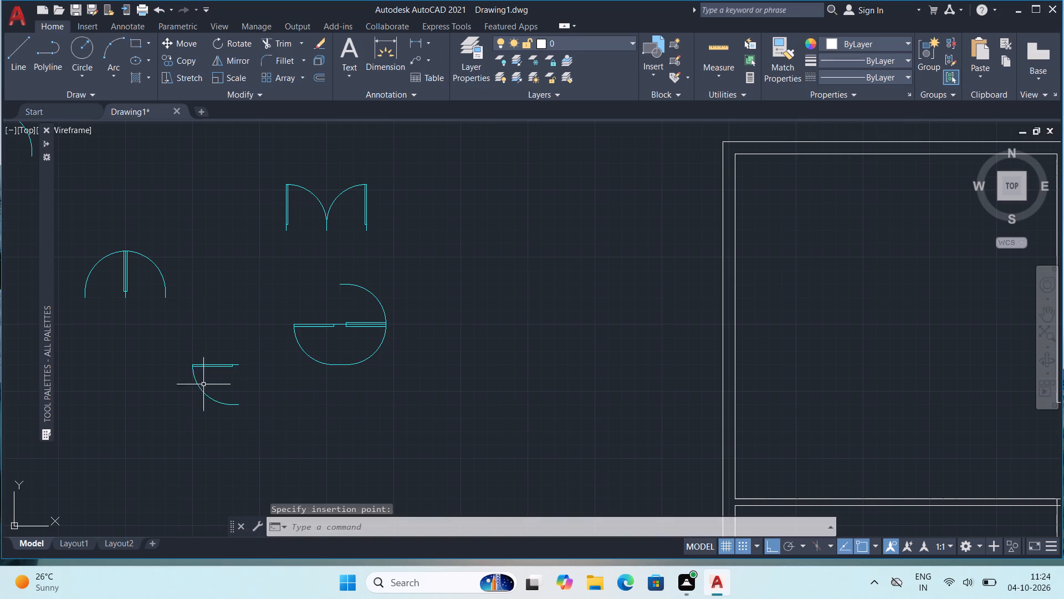
Mirror the pasted opposite-facing door across its horizontal leaf, keeping the source, to form another sideways back-to-back pair.
{"action": "left_click", "coordinate": [207, 367]}
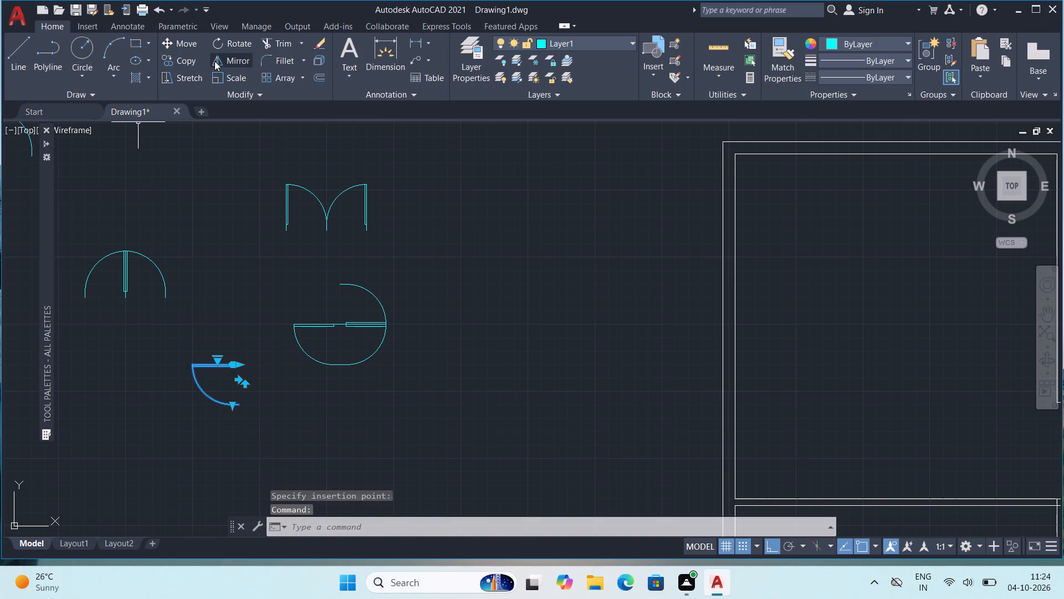
{"action": "left_click", "coordinate": [214, 61]}
{"action": "left_click", "coordinate": [234, 362]}
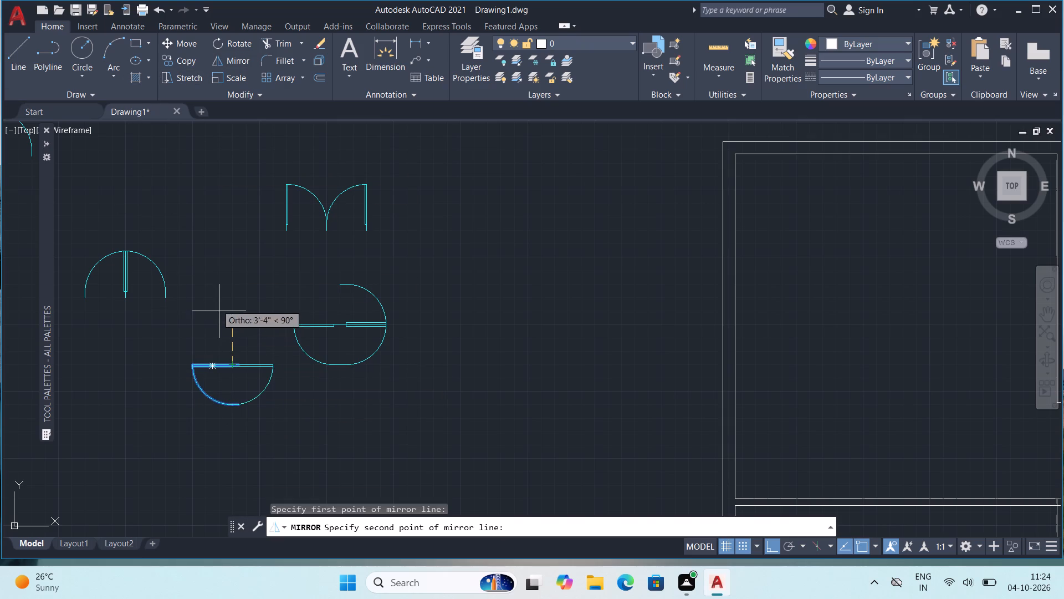
{"action": "left_click", "coordinate": [172, 353]}
{"action": "left_click_drag", "start_coordinate": [192, 404], "coordinate": [173, 353]}
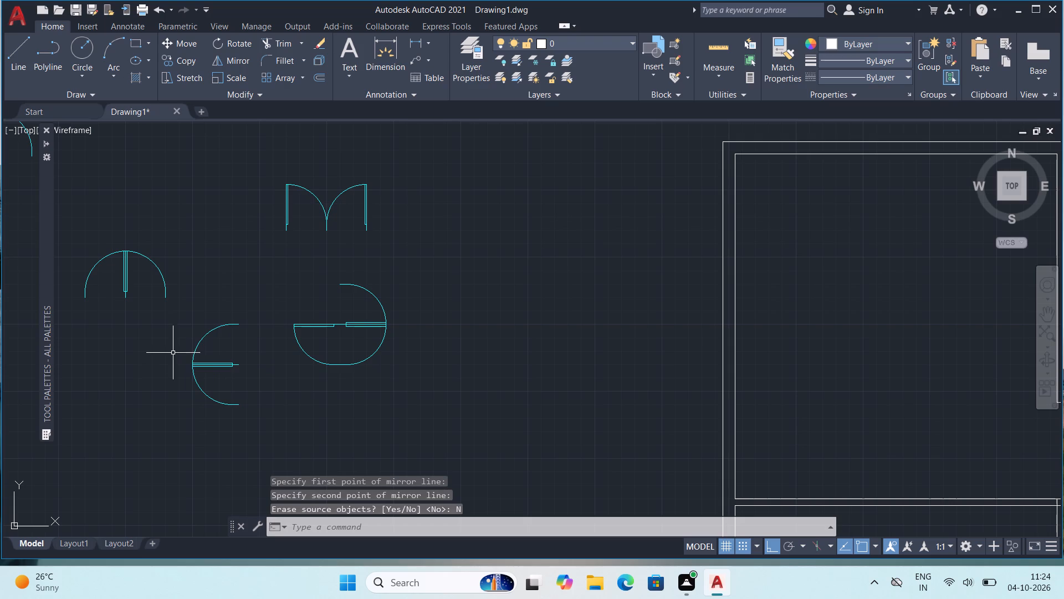
{"action": "key", "text": "Escape"}
Copy the upper door of the newest sideways pair and paste it against the inner face of the vertical partition between the two largest top rooms.
{"action": "scroll", "coordinate": [252, 320], "scroll_direction": "down", "scroll_amount": 2}
{"action": "middle_click_drag", "start_coordinate": [460, 326], "coordinate": [345, 305]}
{"action": "scroll", "coordinate": [359, 299], "scroll_direction": "up", "scroll_amount": 2}
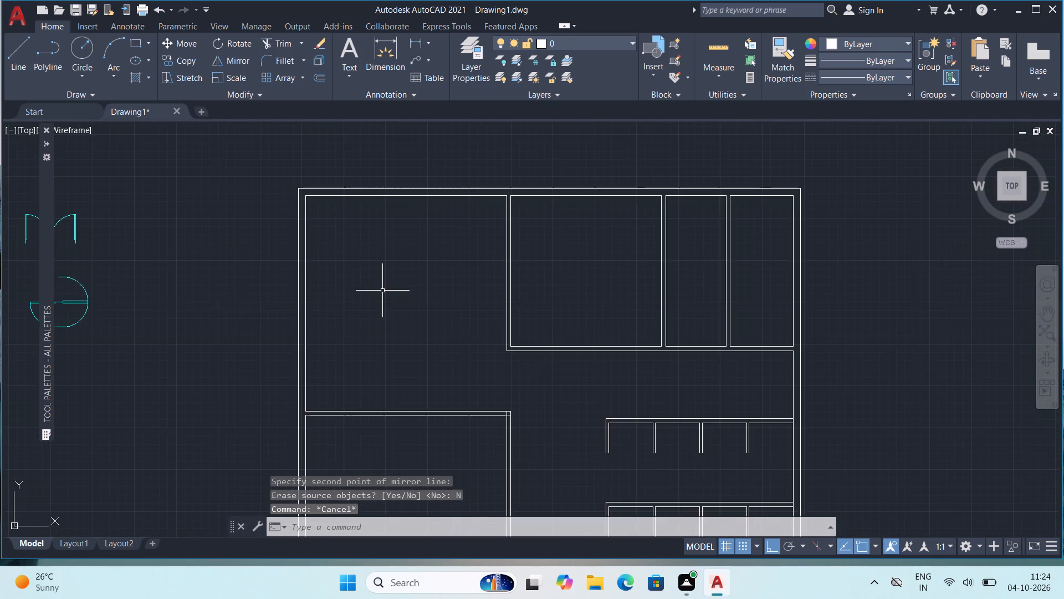
{"action": "scroll", "coordinate": [417, 306], "scroll_direction": "down", "scroll_amount": 1}
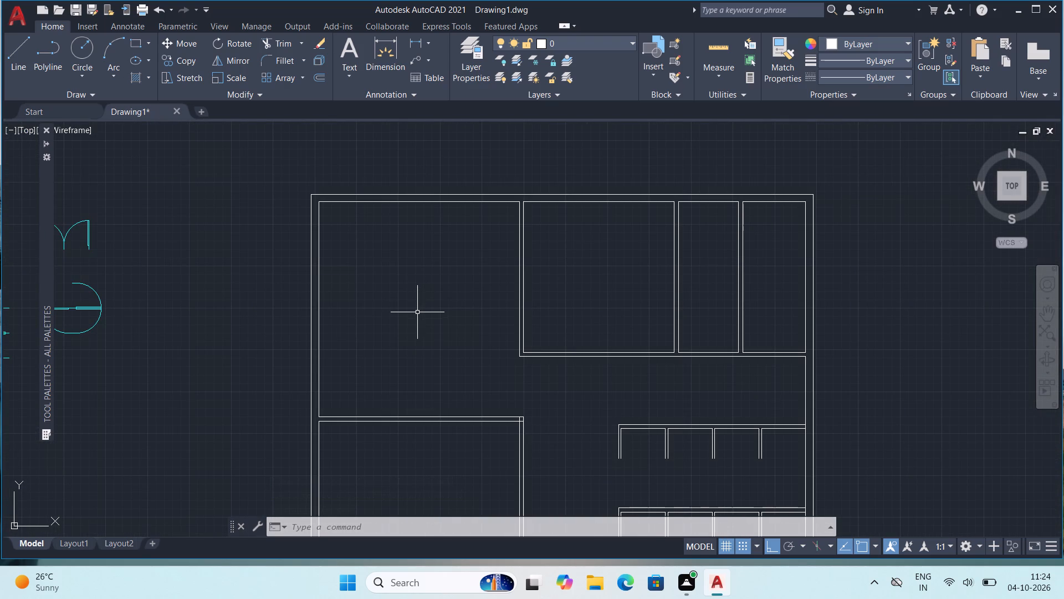
{"action": "scroll", "coordinate": [417, 312], "scroll_direction": "down", "scroll_amount": 1}
{"action": "scroll", "coordinate": [277, 302], "scroll_direction": "up", "scroll_amount": 1}
{"action": "middle_click_drag", "start_coordinate": [284, 310], "coordinate": [361, 375]}
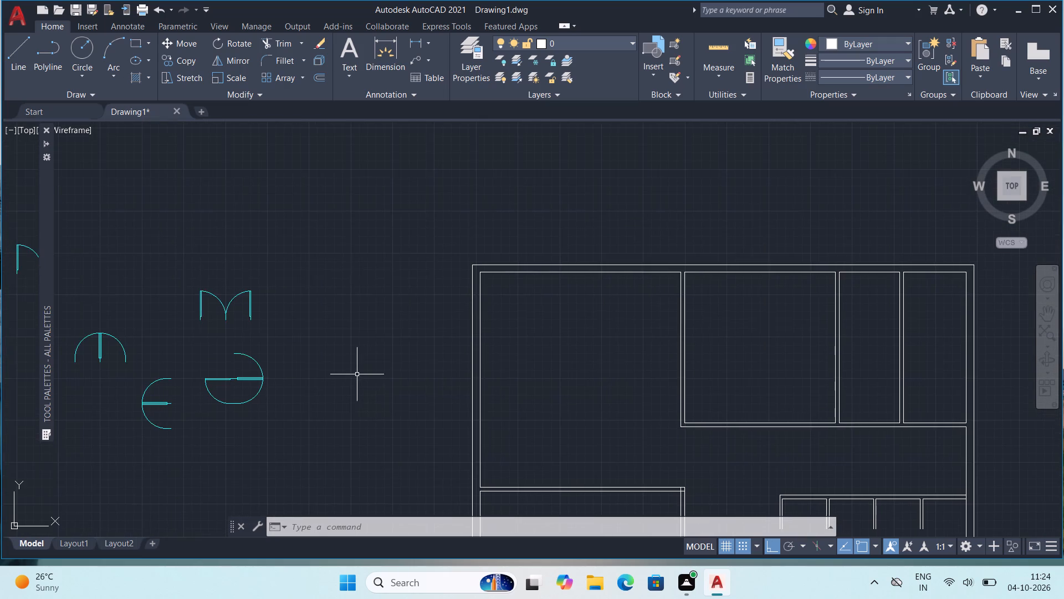
{"action": "scroll", "coordinate": [198, 312], "scroll_direction": "up", "scroll_amount": 1}
{"action": "scroll", "coordinate": [200, 308], "scroll_direction": "down", "scroll_amount": 2}
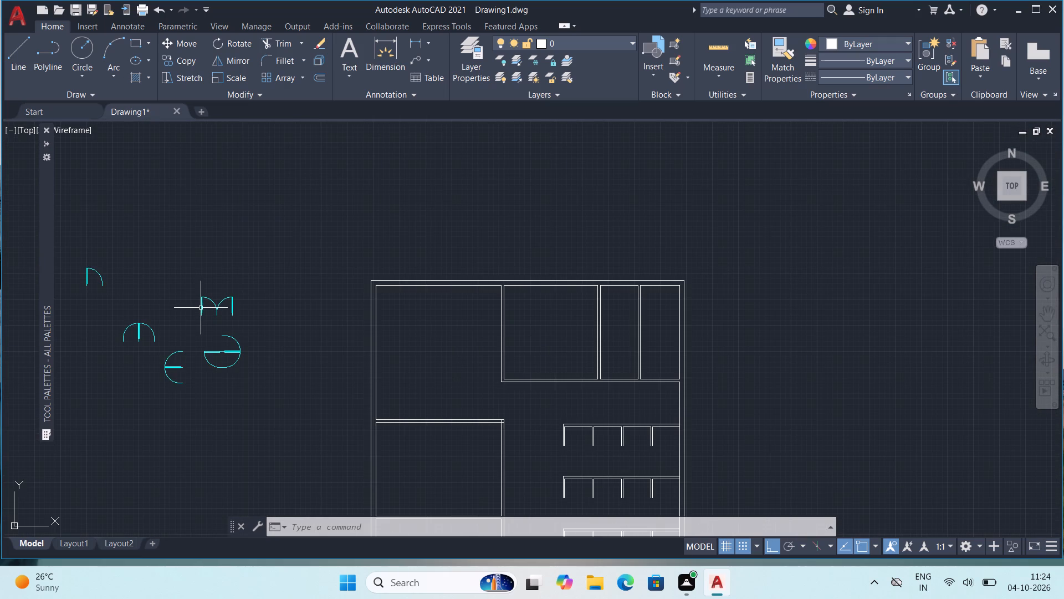
{"action": "middle_click_drag", "start_coordinate": [470, 364], "coordinate": [460, 328]}
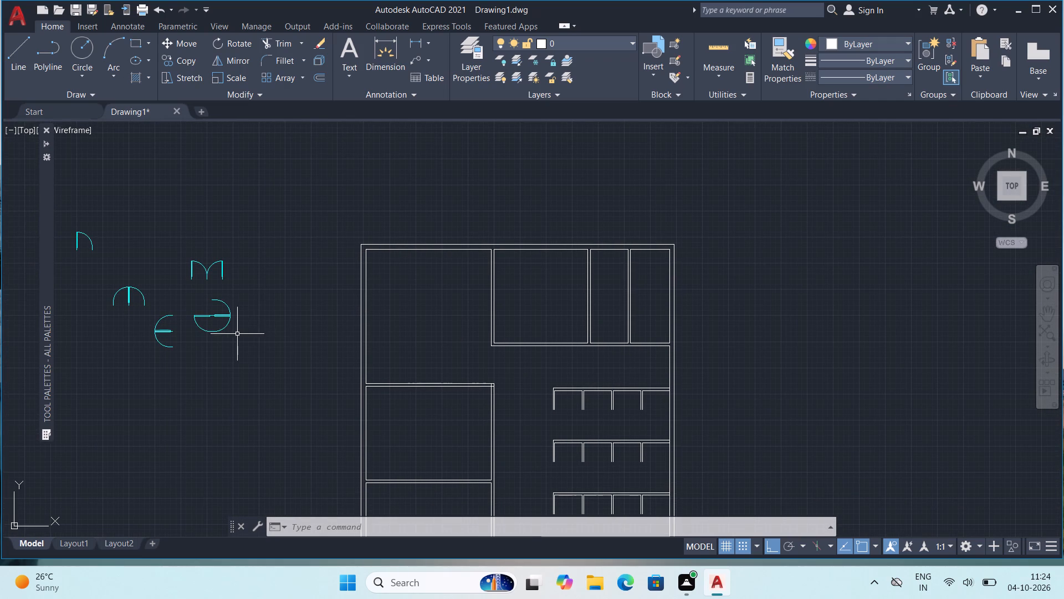
{"action": "left_click", "coordinate": [222, 300]}
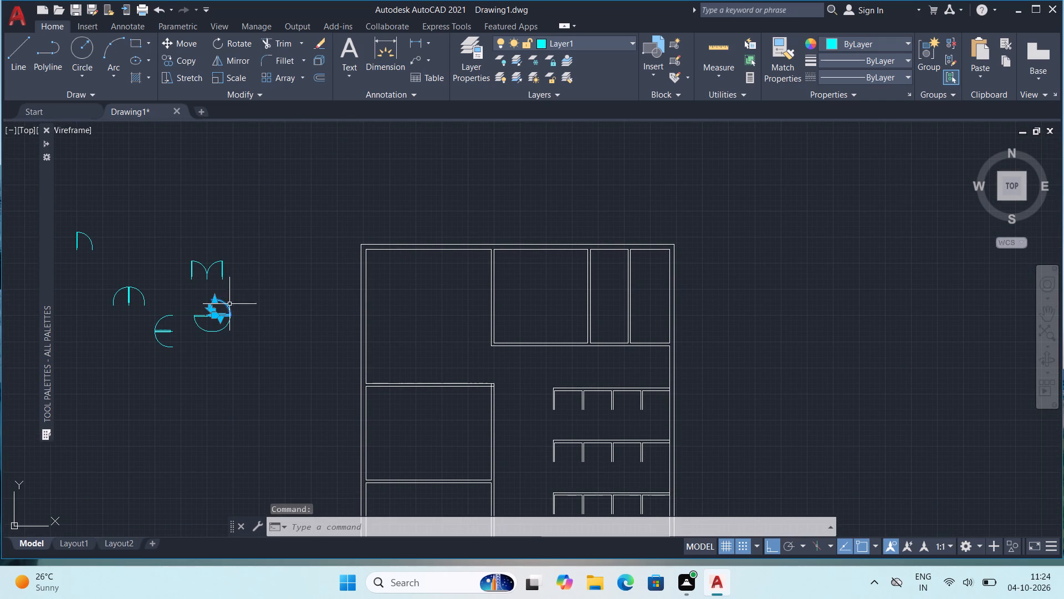
{"action": "key", "text": "ctrl+c"}
{"action": "key", "text": "ctrl+v"}
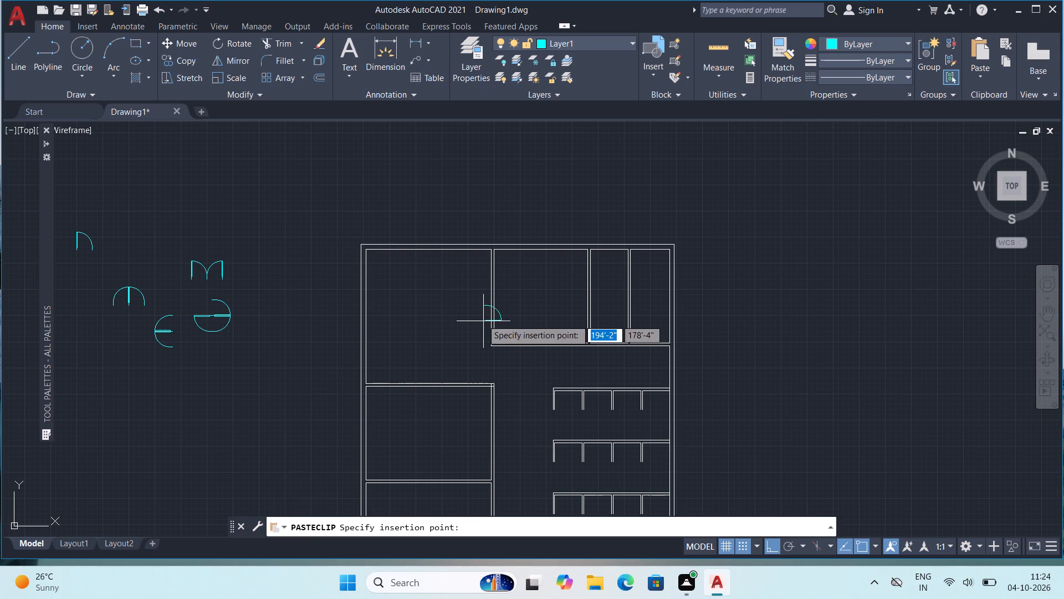
{"action": "scroll", "coordinate": [482, 319], "scroll_direction": "up", "scroll_amount": 2}
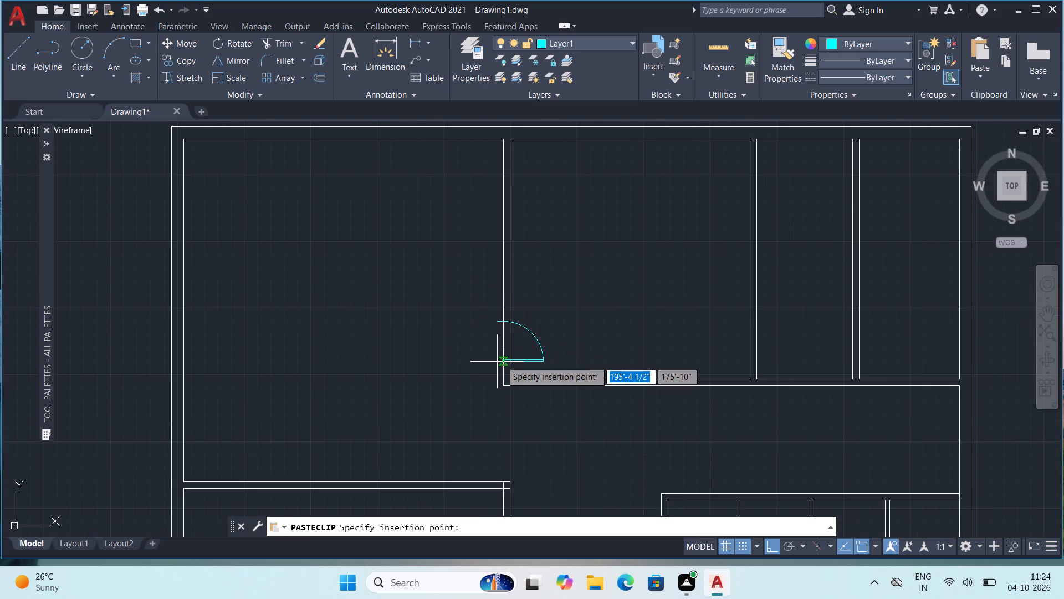
{"action": "scroll", "coordinate": [501, 360], "scroll_direction": "up", "scroll_amount": 4}
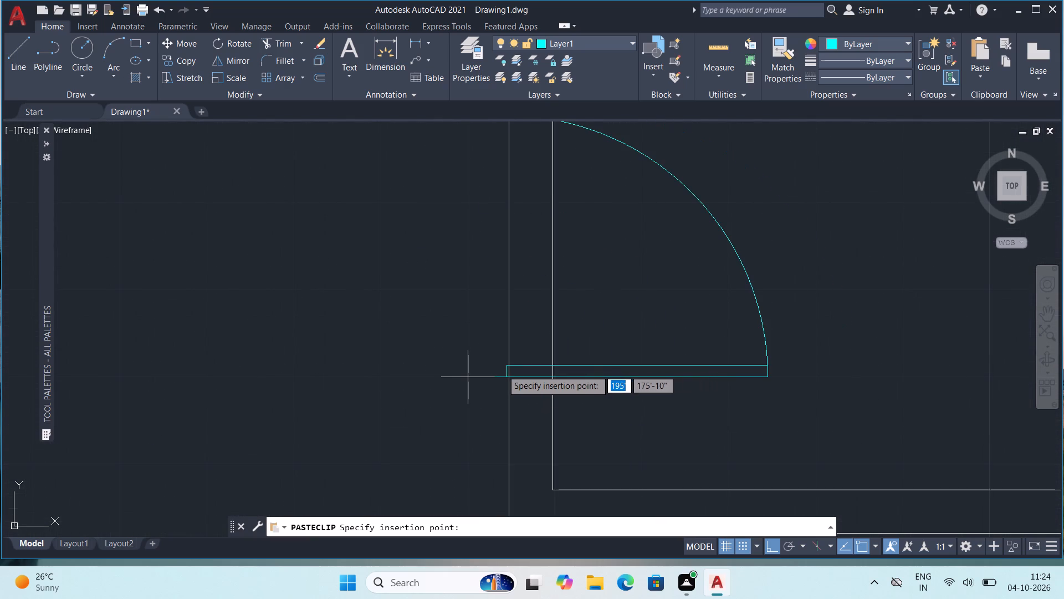
{"action": "scroll", "coordinate": [505, 370], "scroll_direction": "up", "scroll_amount": 1}
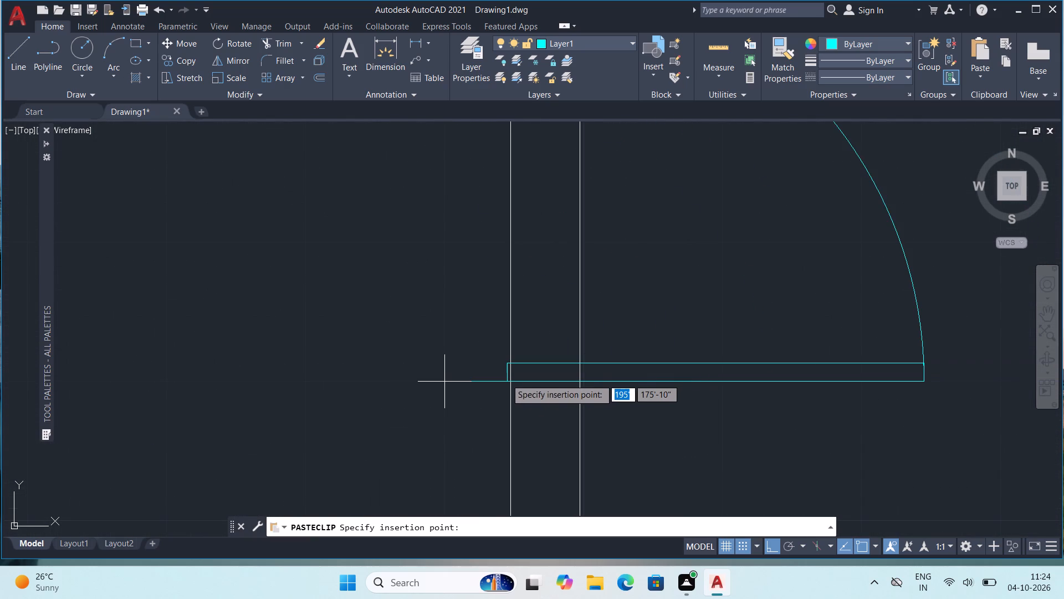
{"action": "scroll", "coordinate": [514, 376], "scroll_direction": "down", "scroll_amount": 4}
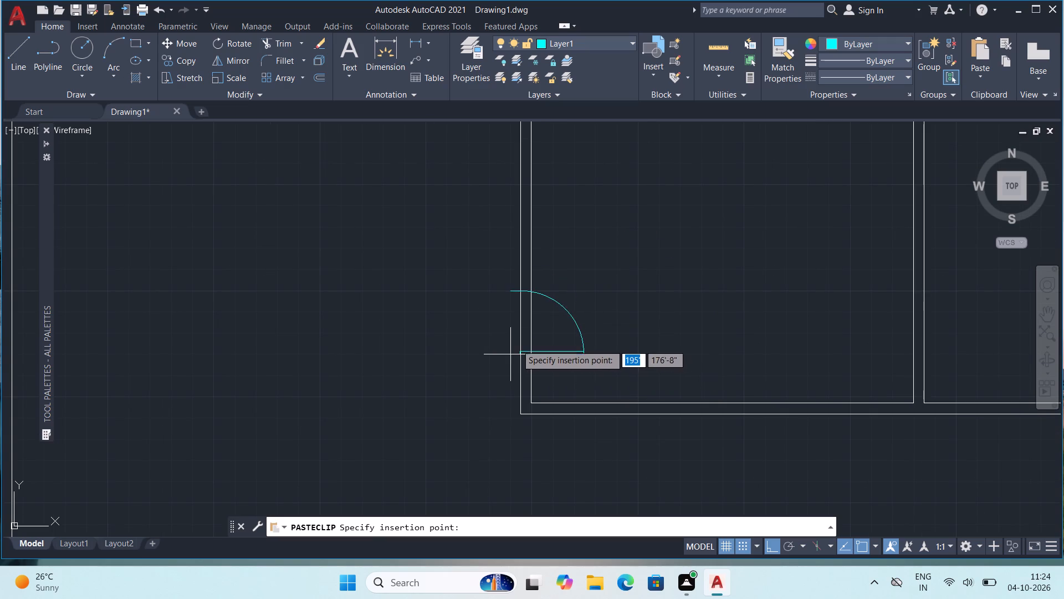
{"action": "scroll", "coordinate": [519, 329], "scroll_direction": "up", "scroll_amount": 2}
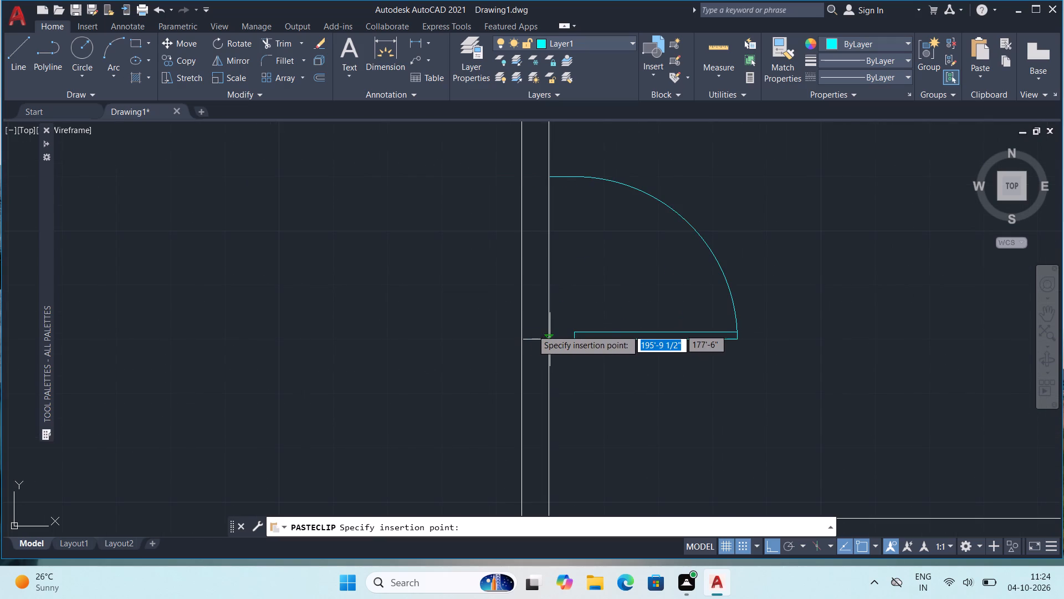
{"action": "left_click", "coordinate": [533, 337]}
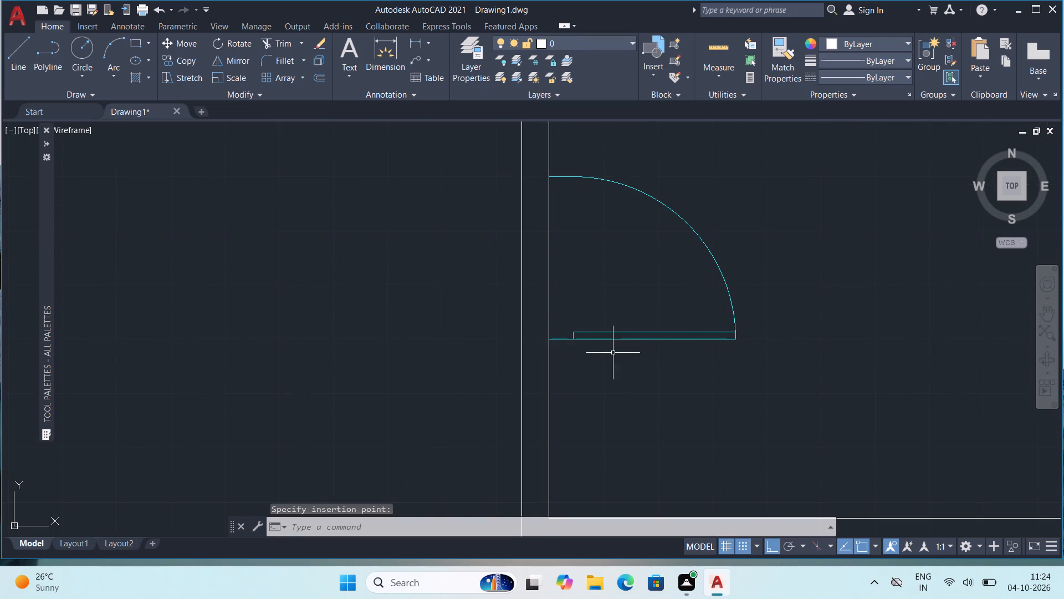
Move the pasted door down along the partition so its leaf sits at the room's inside bottom corner.
{"action": "left_click", "coordinate": [608, 337]}
{"action": "left_click", "coordinate": [596, 344]}
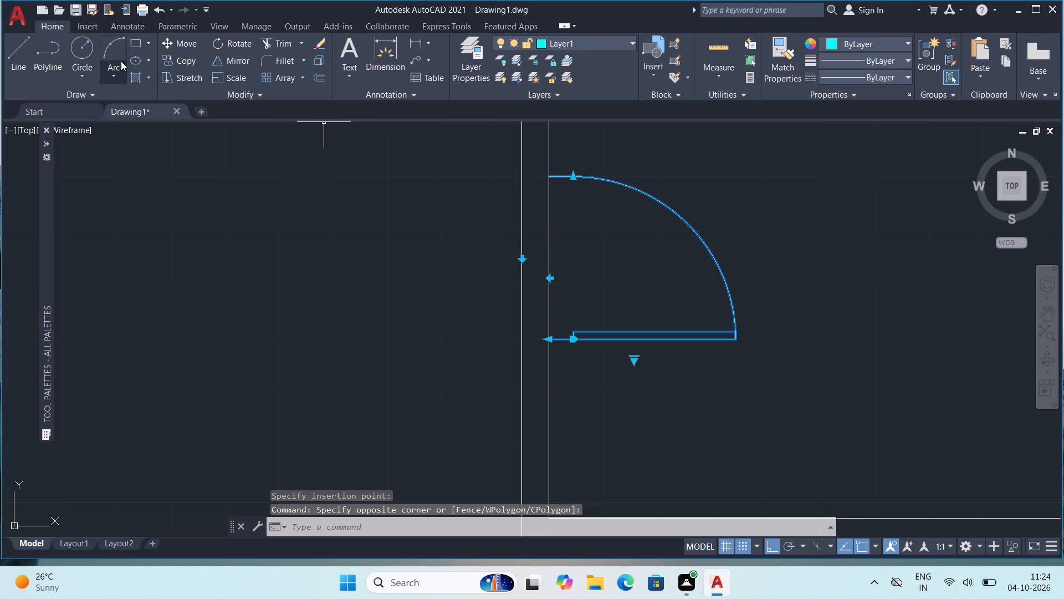
{"action": "left_click", "coordinate": [180, 44]}
{"action": "scroll", "coordinate": [567, 311], "scroll_direction": "down", "scroll_amount": 2}
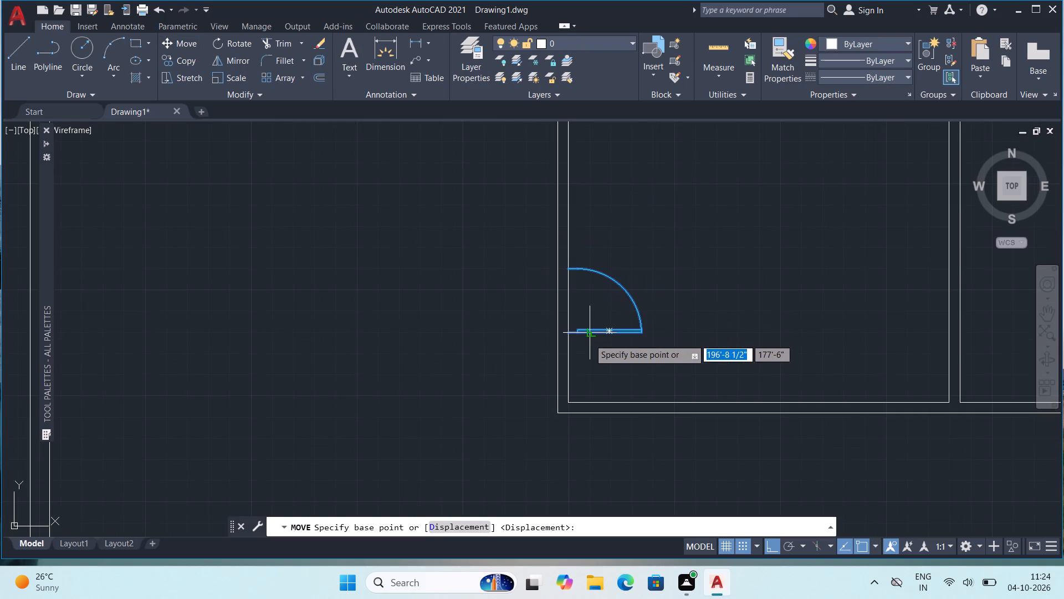
{"action": "left_click", "coordinate": [565, 334]}
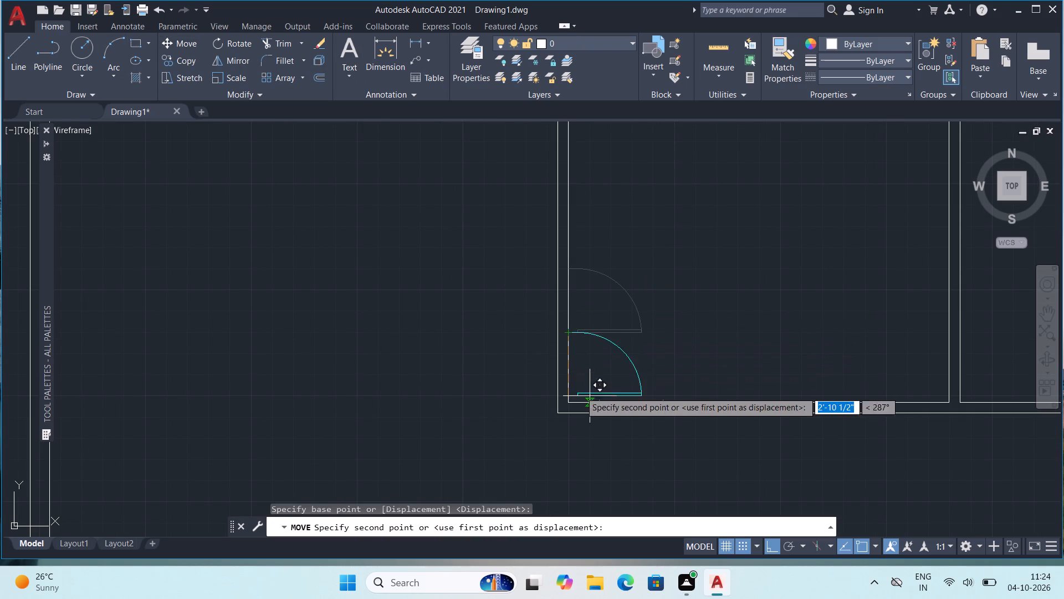
{"action": "left_click", "coordinate": [570, 403]}
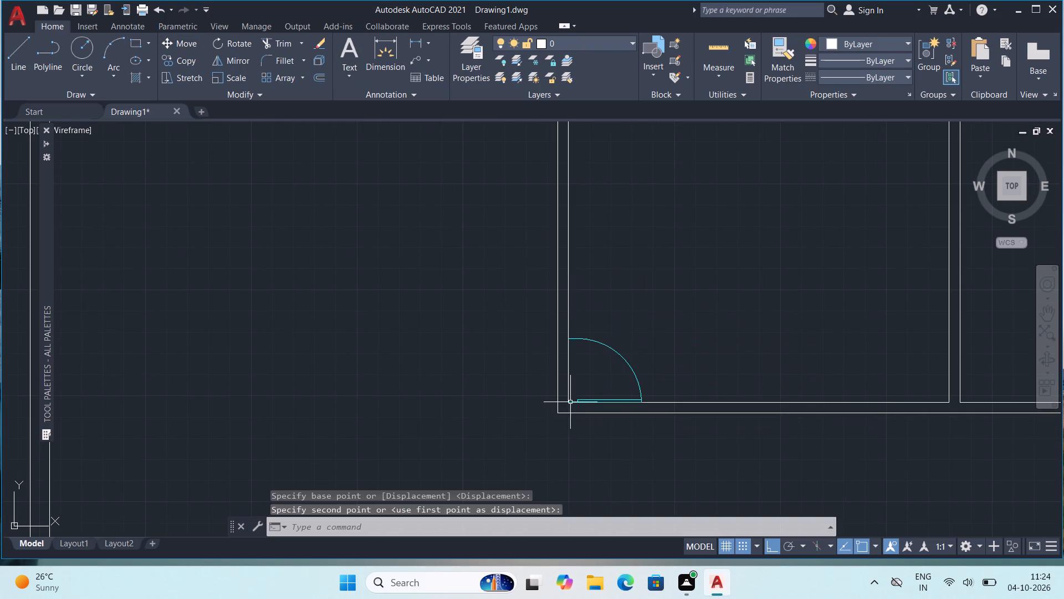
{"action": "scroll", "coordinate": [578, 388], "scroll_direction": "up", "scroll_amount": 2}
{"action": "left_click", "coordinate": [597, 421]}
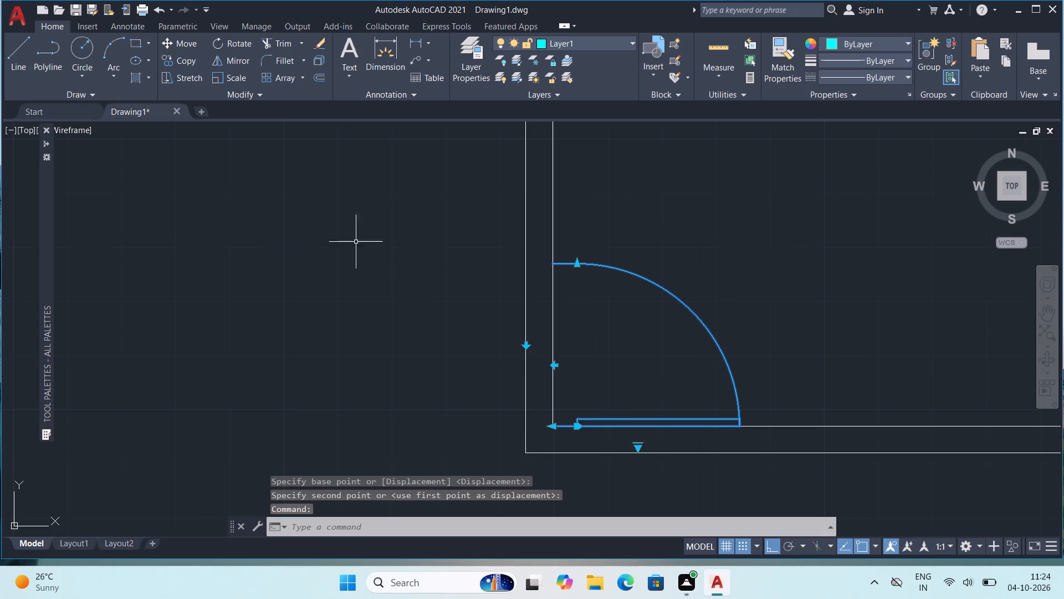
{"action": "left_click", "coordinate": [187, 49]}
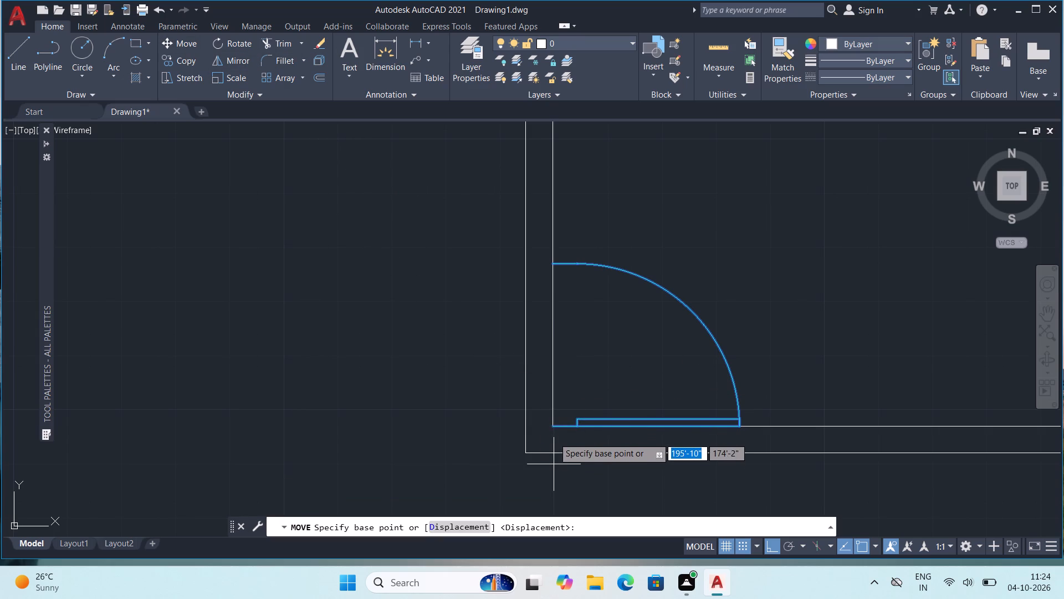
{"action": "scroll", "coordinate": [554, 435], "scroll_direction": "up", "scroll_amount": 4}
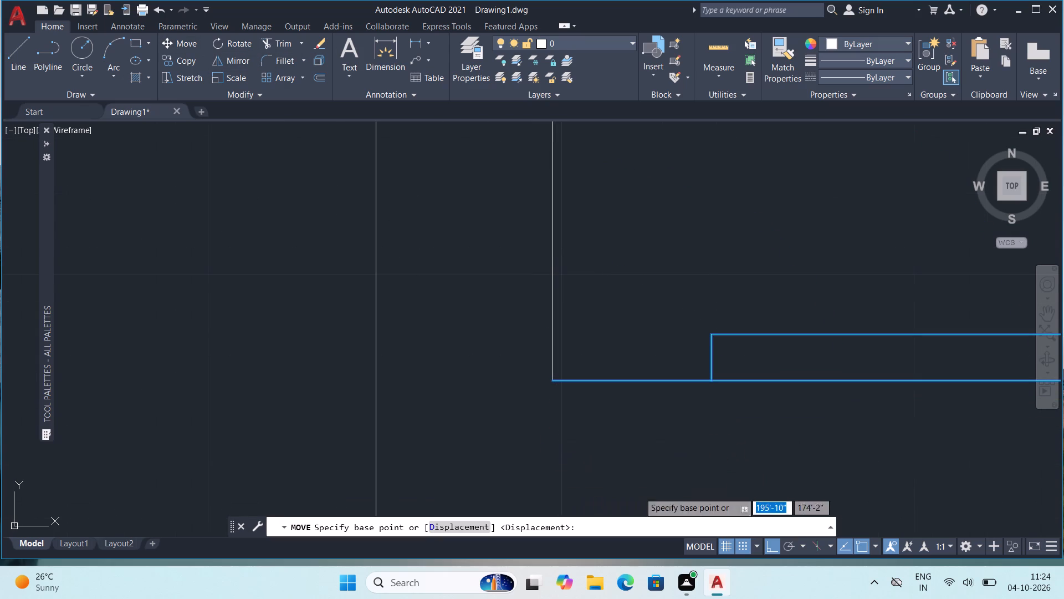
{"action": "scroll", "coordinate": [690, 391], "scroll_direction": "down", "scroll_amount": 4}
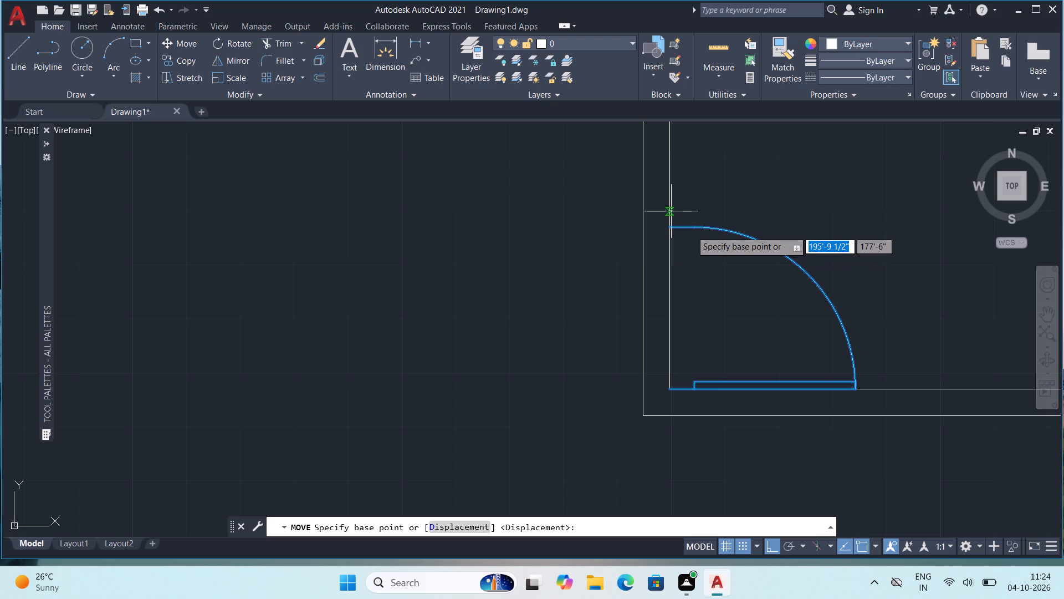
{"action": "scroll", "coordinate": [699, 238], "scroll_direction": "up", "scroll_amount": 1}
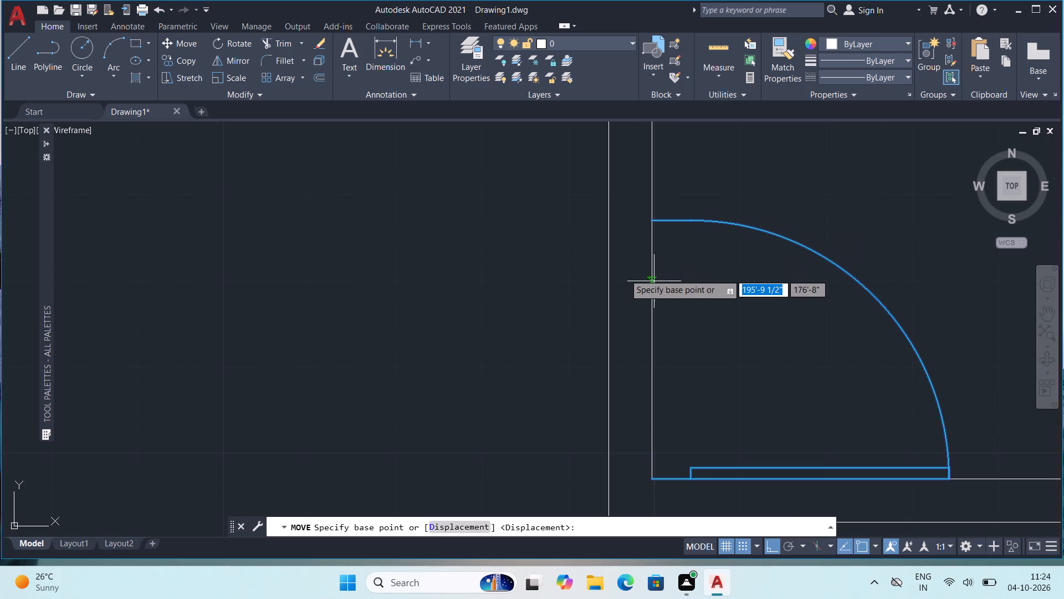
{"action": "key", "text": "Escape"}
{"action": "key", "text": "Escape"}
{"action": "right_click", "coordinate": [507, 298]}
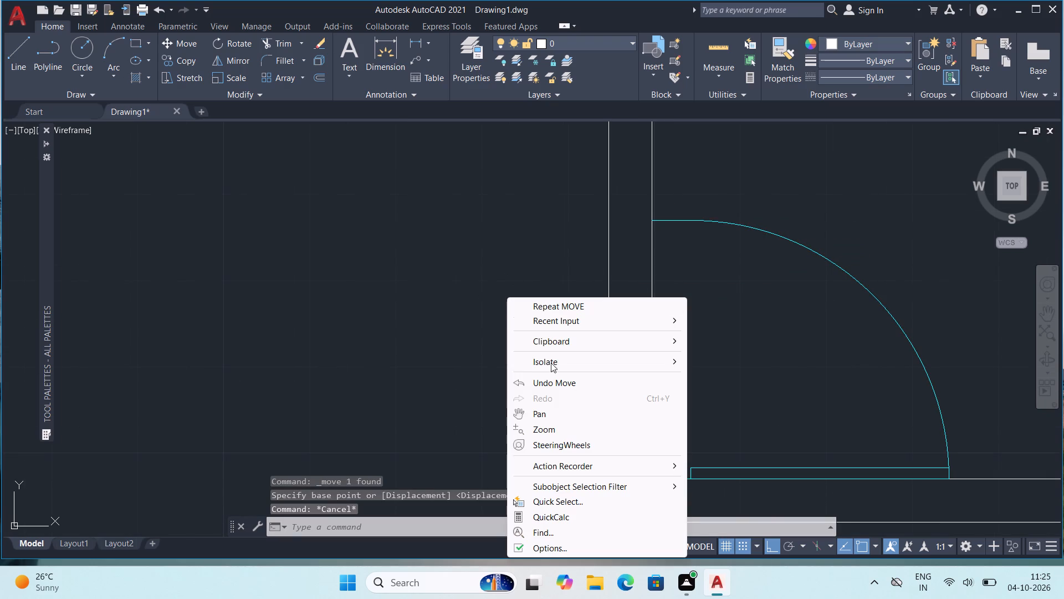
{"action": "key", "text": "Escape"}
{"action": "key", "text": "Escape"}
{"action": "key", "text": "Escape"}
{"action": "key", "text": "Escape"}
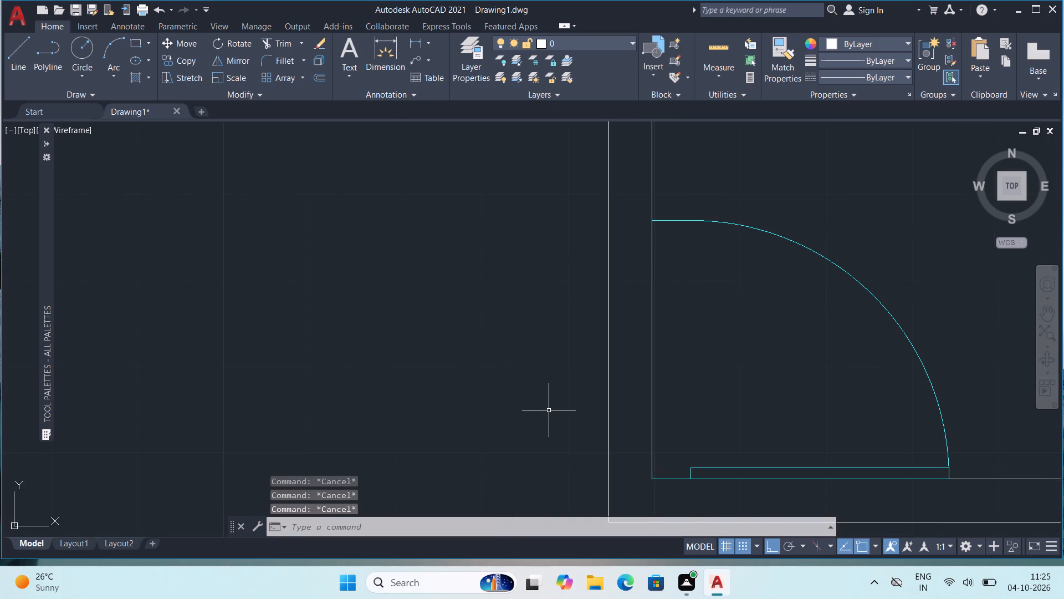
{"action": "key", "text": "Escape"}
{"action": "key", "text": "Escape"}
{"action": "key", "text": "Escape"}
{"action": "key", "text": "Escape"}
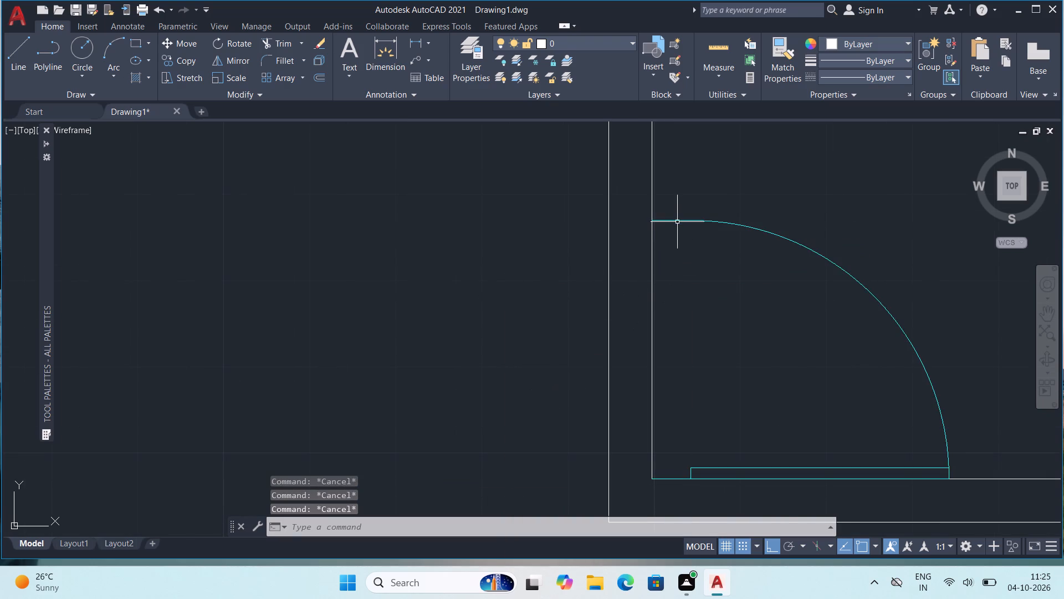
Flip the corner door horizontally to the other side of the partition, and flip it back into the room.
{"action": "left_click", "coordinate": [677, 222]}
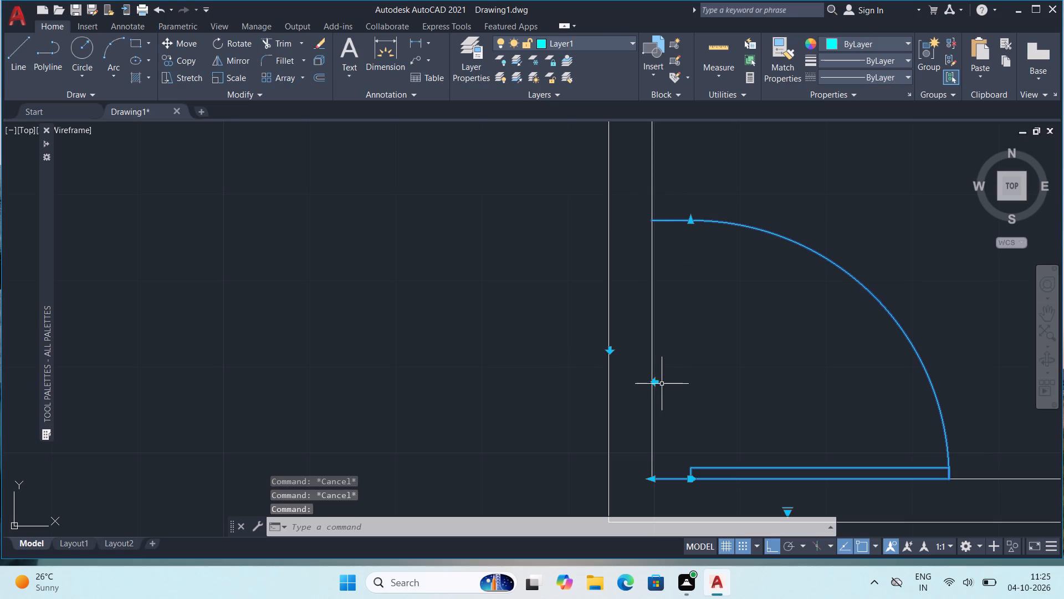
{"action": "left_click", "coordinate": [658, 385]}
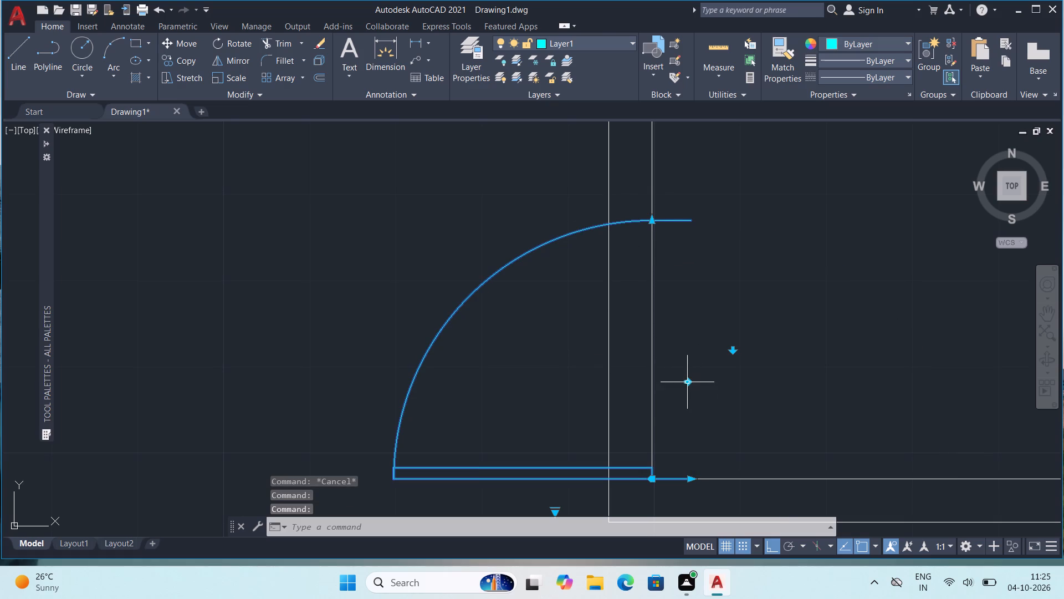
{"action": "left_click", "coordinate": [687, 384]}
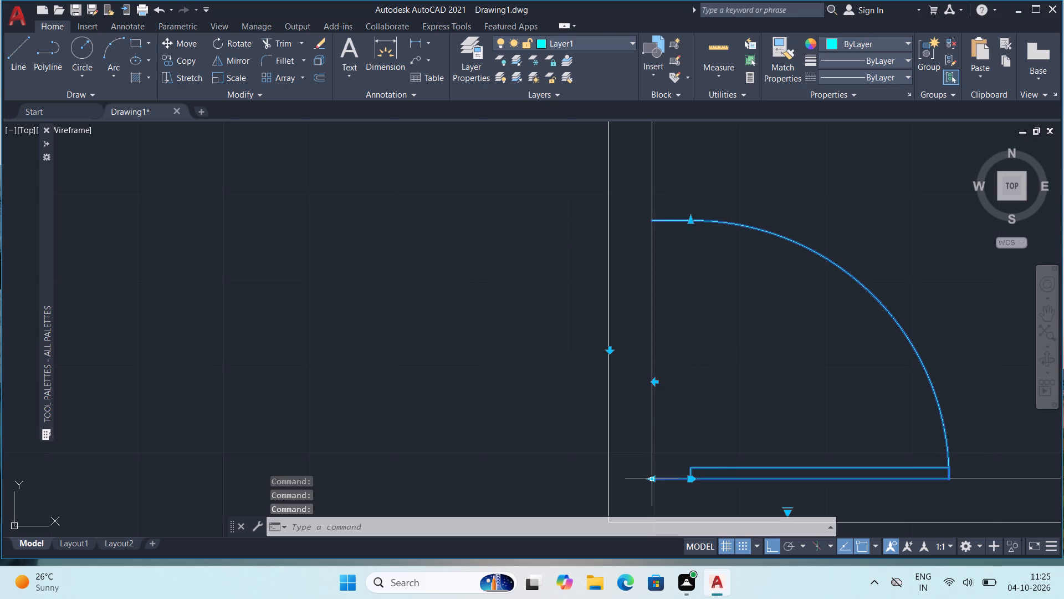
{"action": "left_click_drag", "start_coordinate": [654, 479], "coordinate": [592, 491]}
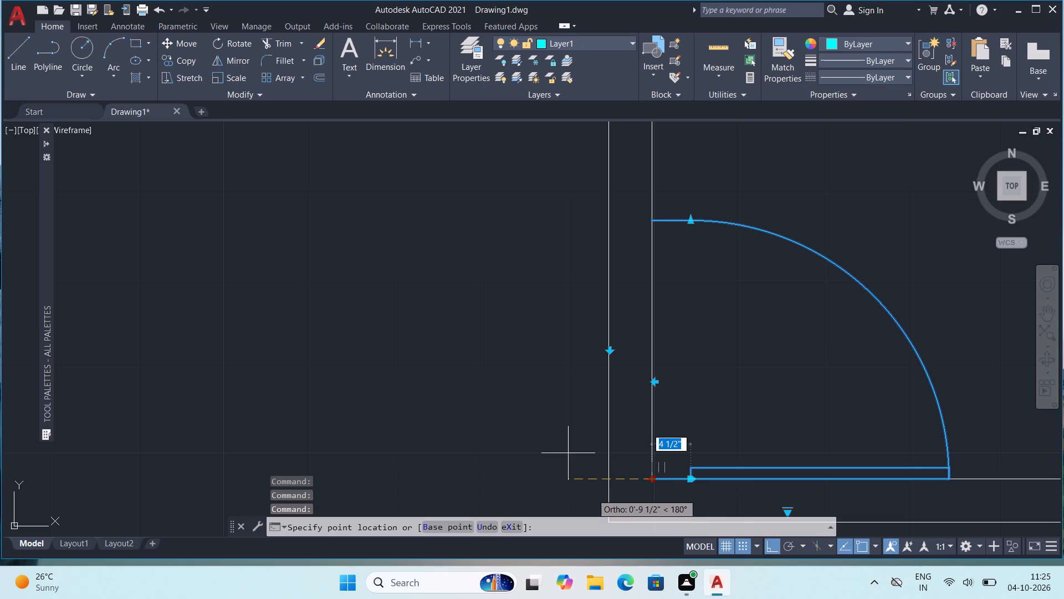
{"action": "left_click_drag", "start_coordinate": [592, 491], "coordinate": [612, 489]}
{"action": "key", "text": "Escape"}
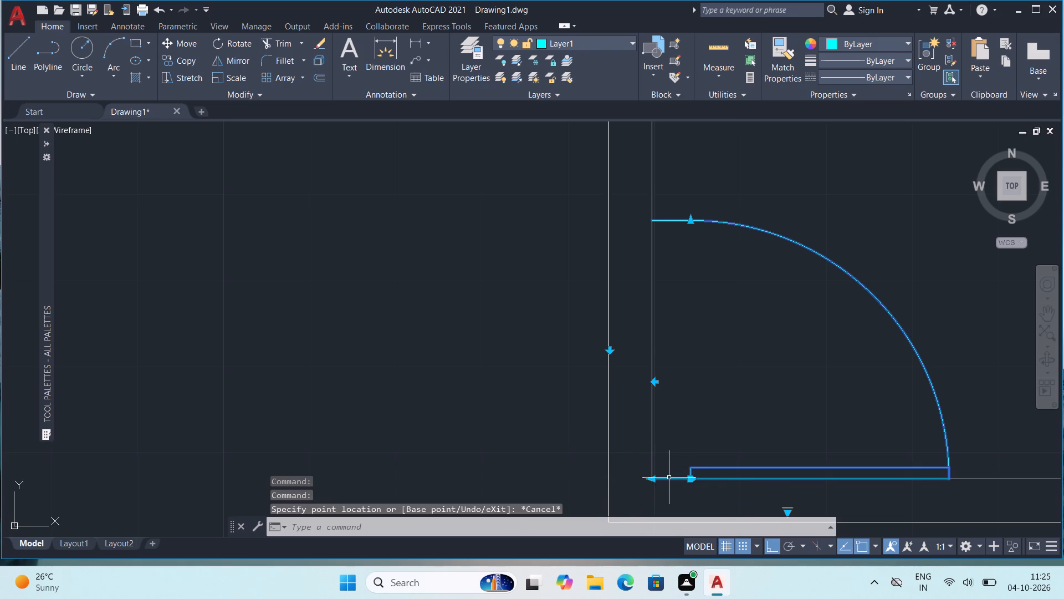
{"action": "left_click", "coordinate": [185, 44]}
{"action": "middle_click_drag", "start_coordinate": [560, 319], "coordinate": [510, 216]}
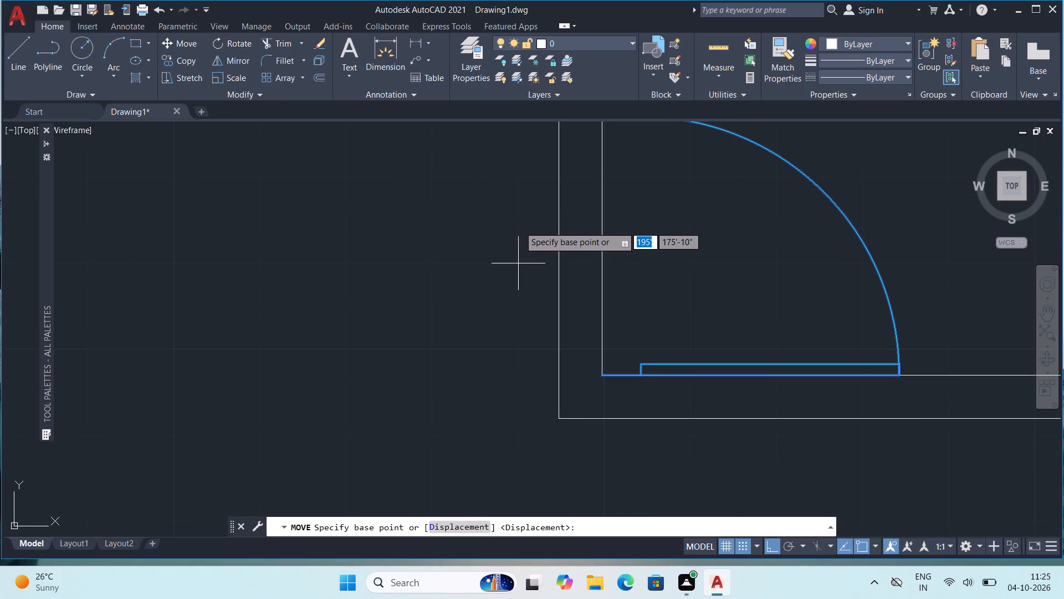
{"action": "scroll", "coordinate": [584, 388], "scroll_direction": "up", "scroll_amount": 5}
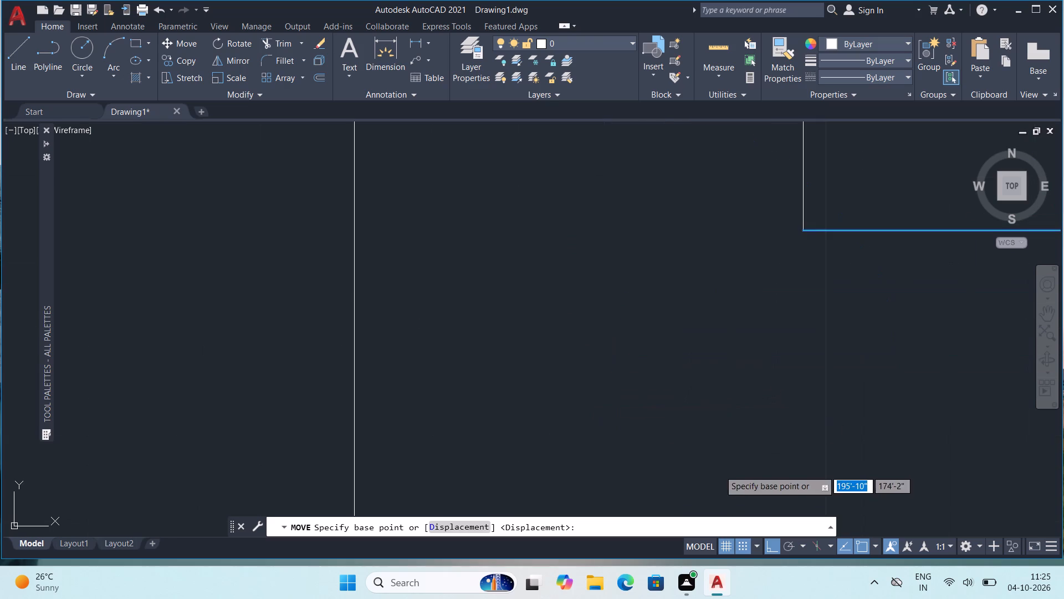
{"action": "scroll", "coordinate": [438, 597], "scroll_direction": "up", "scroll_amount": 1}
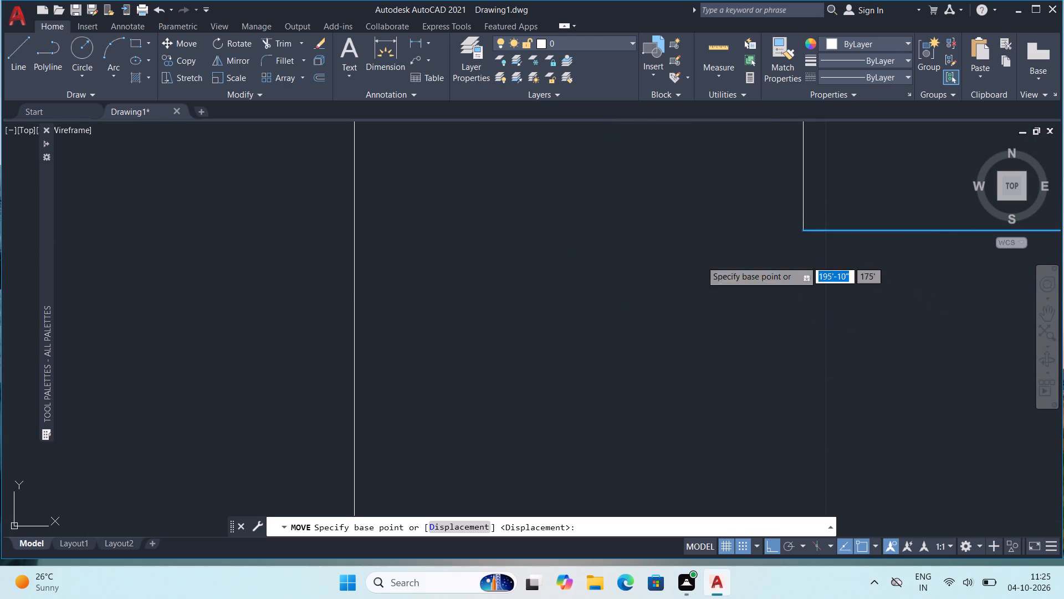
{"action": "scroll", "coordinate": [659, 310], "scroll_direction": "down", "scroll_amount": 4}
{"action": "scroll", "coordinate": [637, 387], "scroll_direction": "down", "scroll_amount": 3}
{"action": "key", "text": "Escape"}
Delete the door standing in the room's inside bottom corner beside the vertical partition.
{"action": "left_click", "coordinate": [749, 315]}
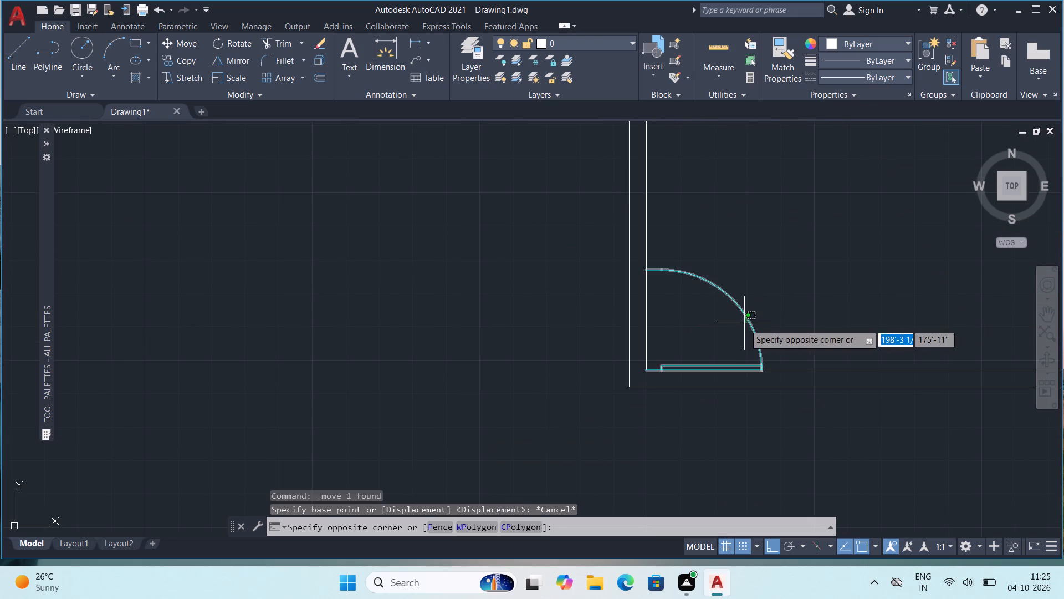
{"action": "left_click", "coordinate": [744, 326]}
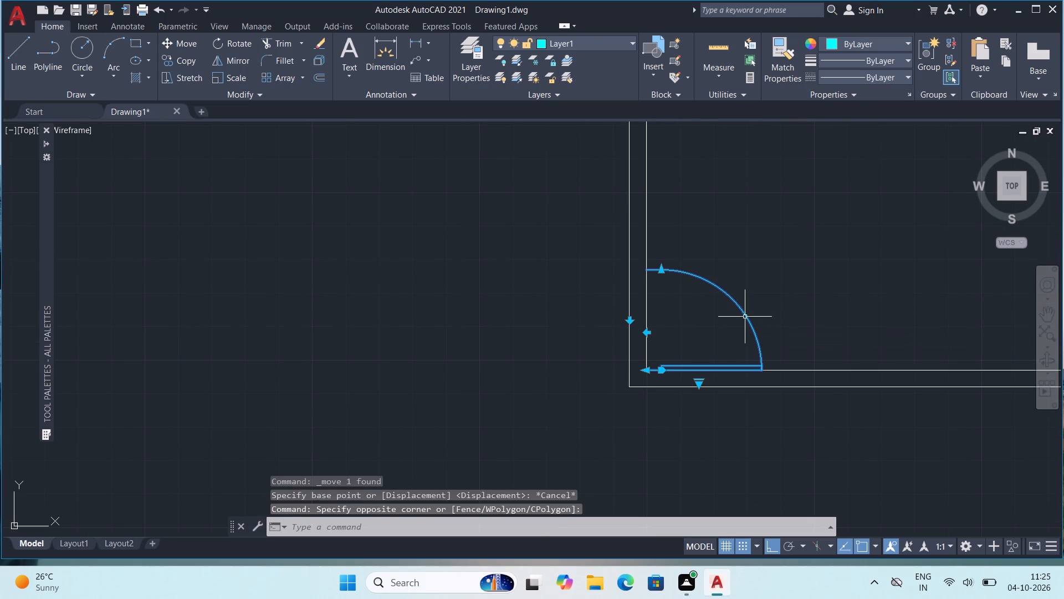
{"action": "key", "text": "Delete"}
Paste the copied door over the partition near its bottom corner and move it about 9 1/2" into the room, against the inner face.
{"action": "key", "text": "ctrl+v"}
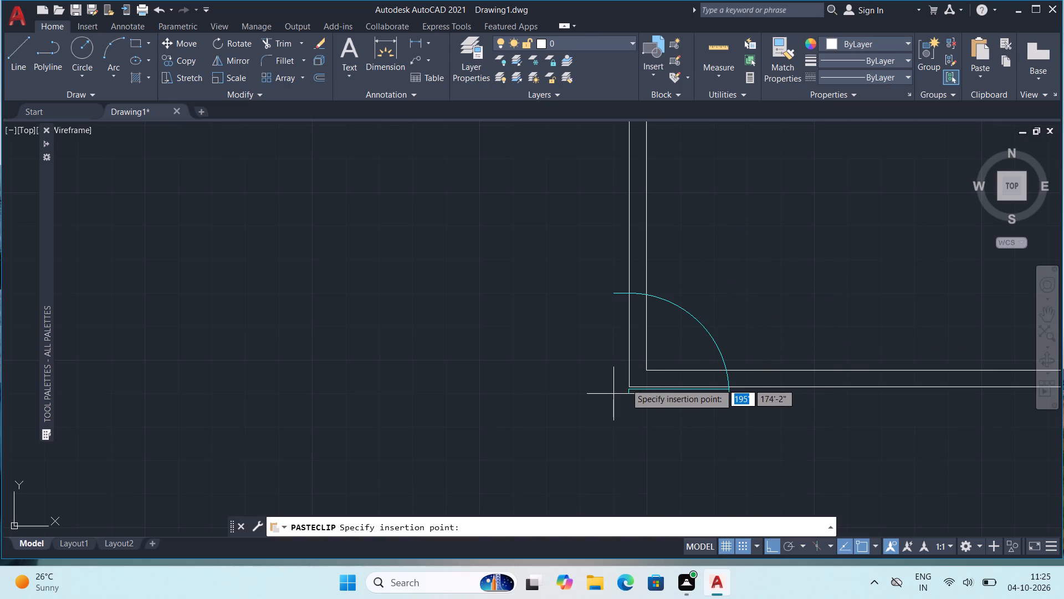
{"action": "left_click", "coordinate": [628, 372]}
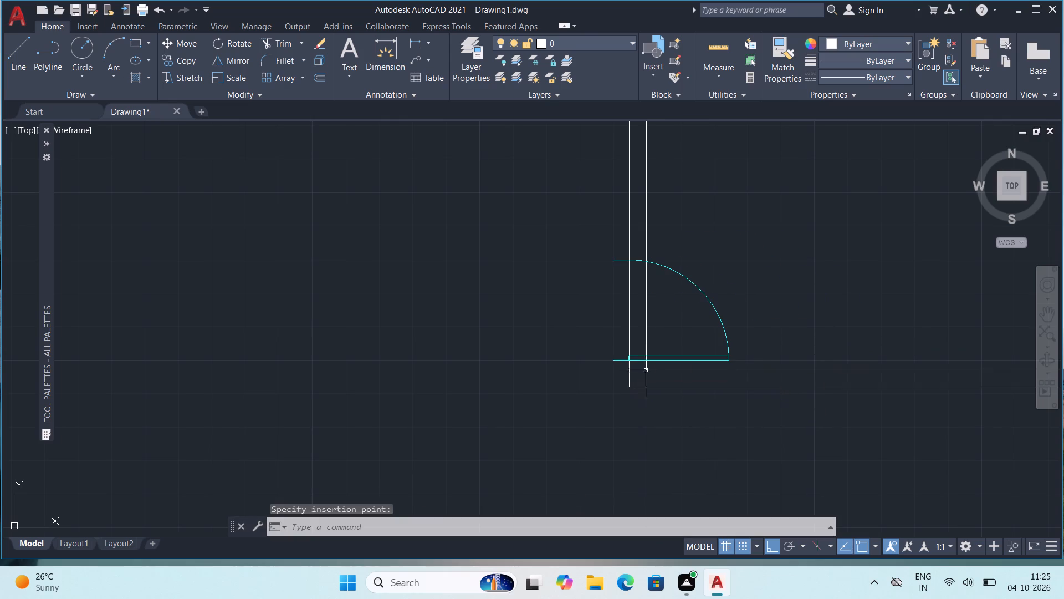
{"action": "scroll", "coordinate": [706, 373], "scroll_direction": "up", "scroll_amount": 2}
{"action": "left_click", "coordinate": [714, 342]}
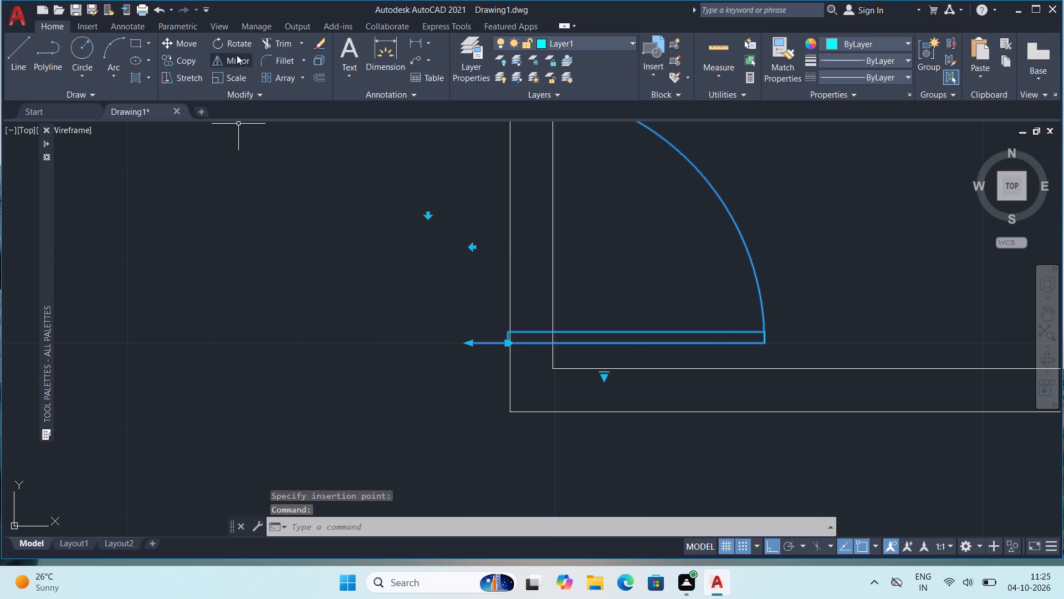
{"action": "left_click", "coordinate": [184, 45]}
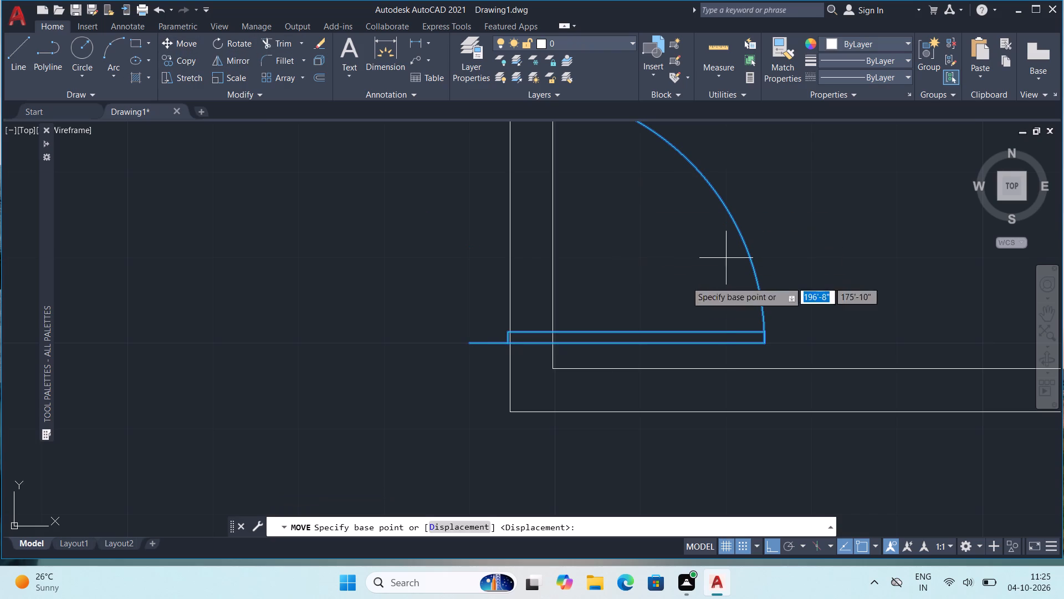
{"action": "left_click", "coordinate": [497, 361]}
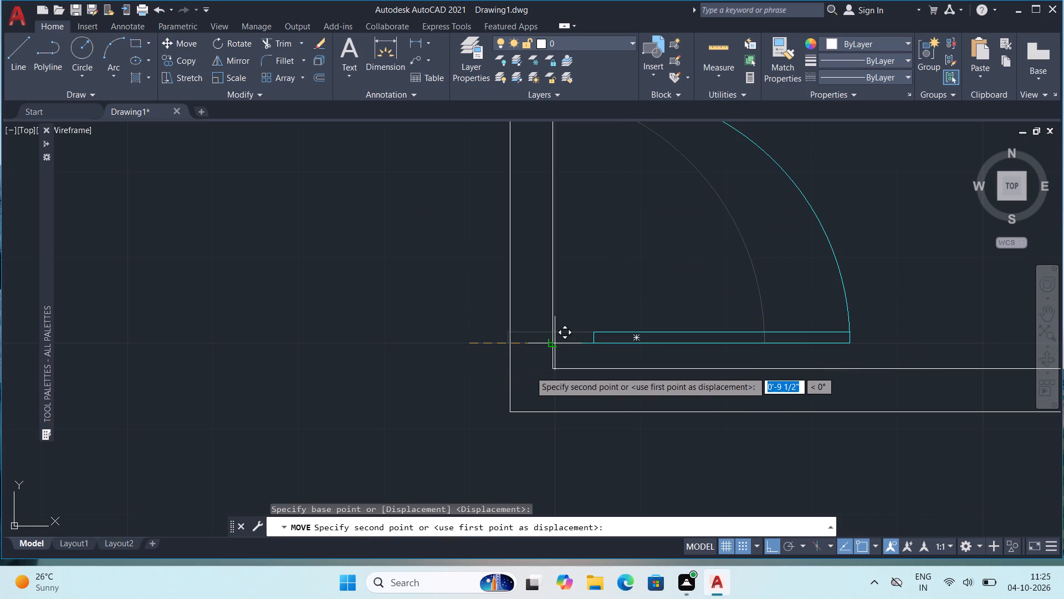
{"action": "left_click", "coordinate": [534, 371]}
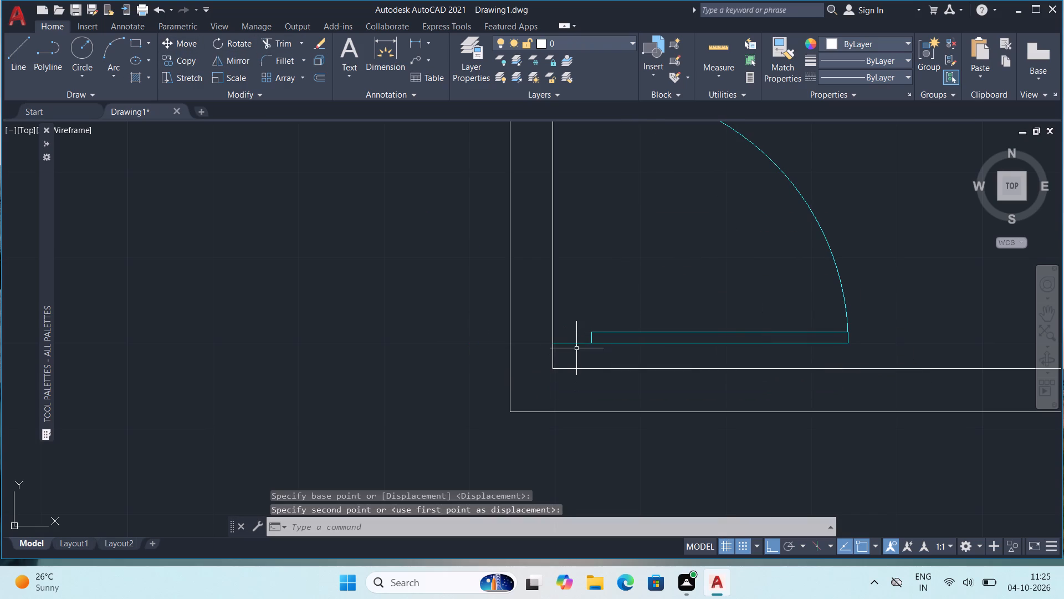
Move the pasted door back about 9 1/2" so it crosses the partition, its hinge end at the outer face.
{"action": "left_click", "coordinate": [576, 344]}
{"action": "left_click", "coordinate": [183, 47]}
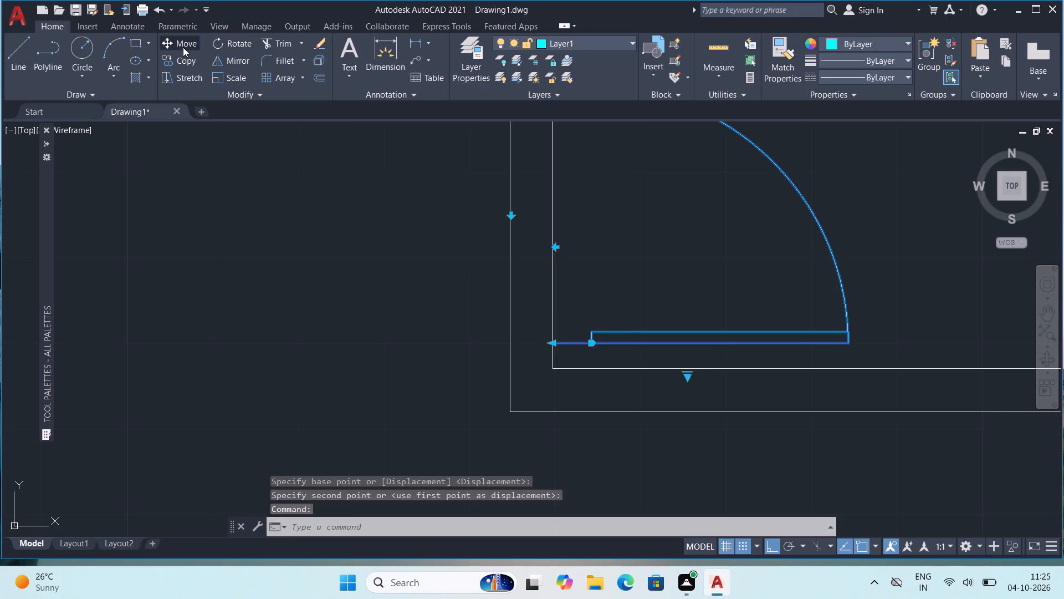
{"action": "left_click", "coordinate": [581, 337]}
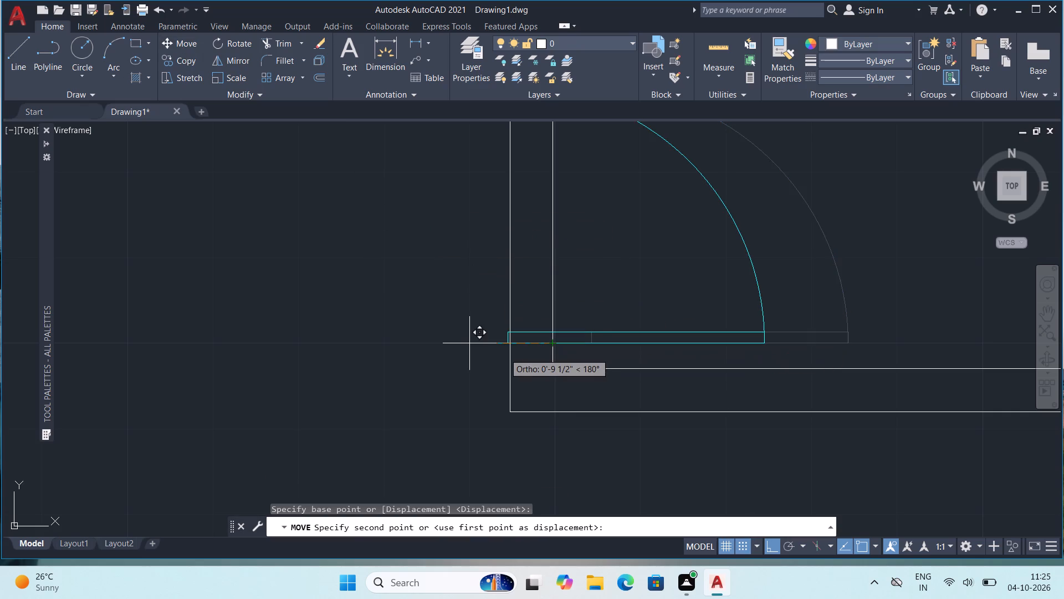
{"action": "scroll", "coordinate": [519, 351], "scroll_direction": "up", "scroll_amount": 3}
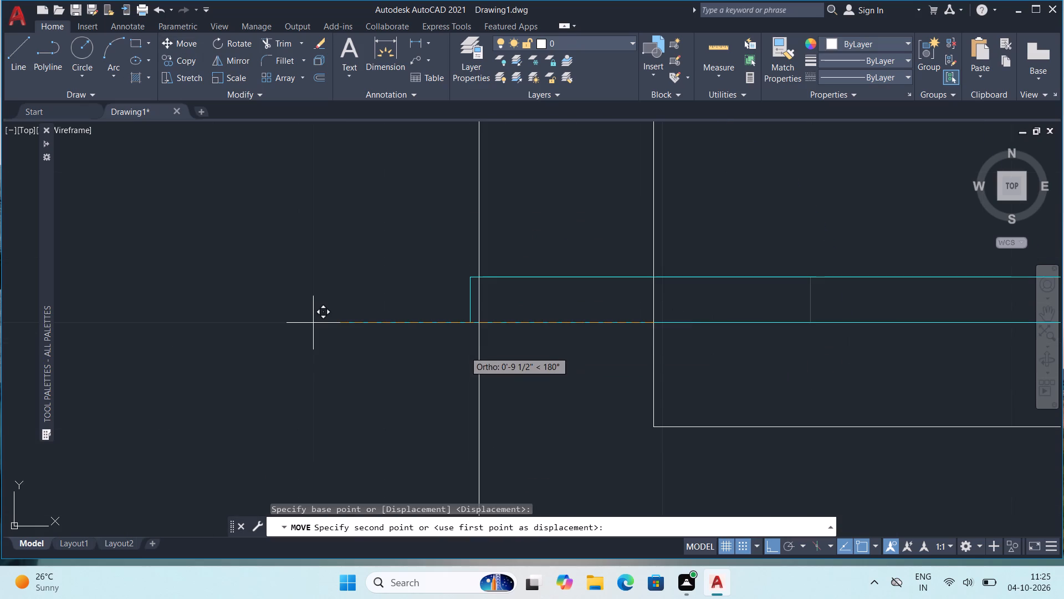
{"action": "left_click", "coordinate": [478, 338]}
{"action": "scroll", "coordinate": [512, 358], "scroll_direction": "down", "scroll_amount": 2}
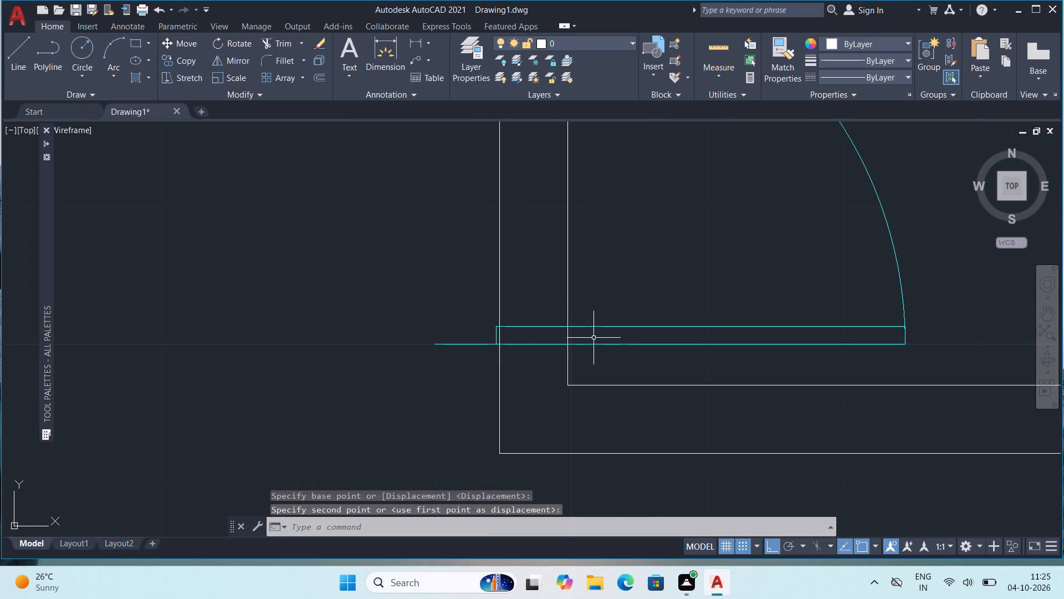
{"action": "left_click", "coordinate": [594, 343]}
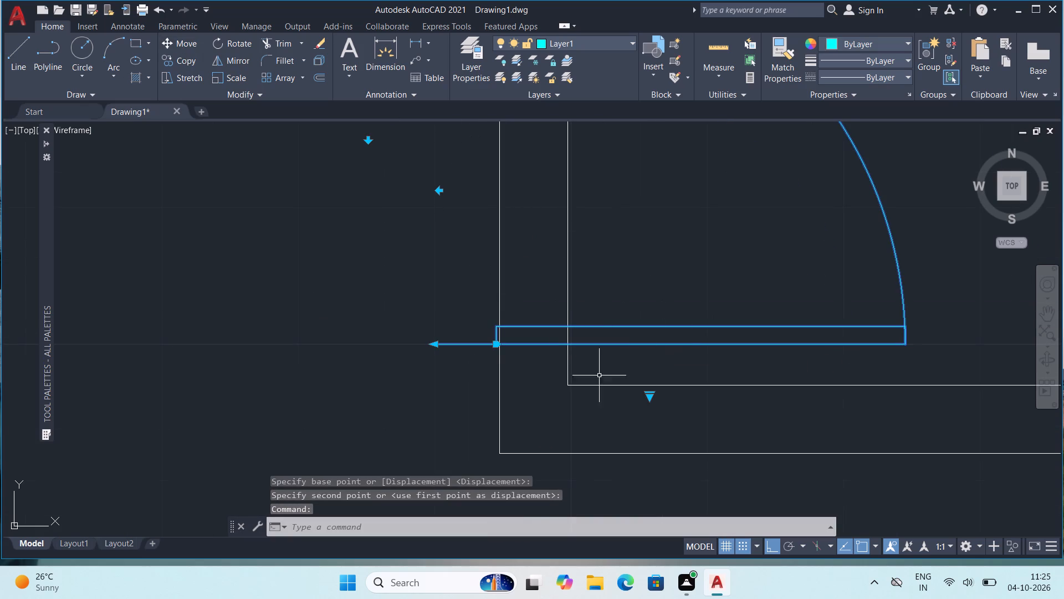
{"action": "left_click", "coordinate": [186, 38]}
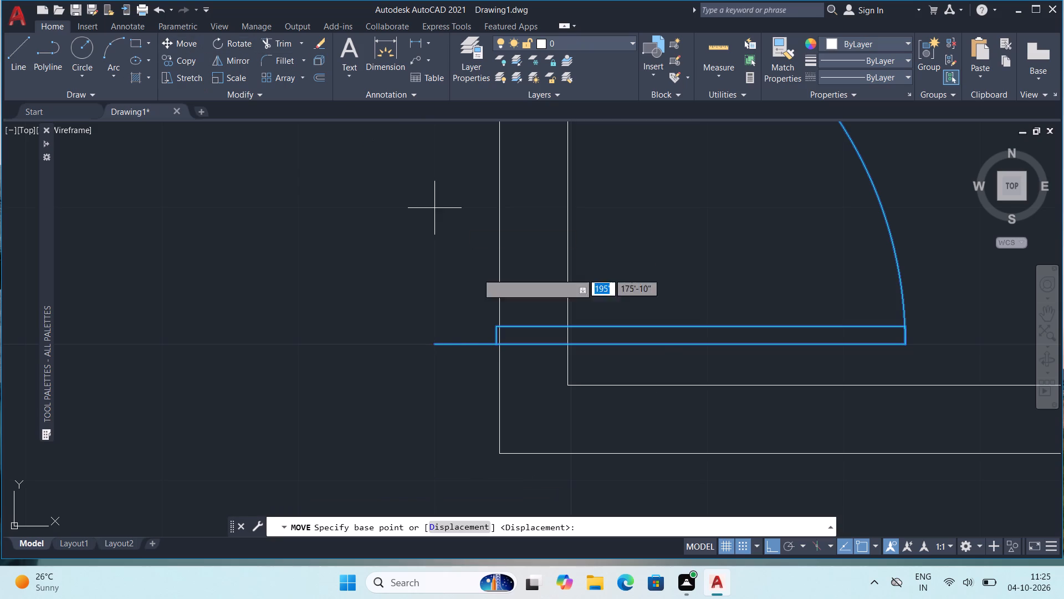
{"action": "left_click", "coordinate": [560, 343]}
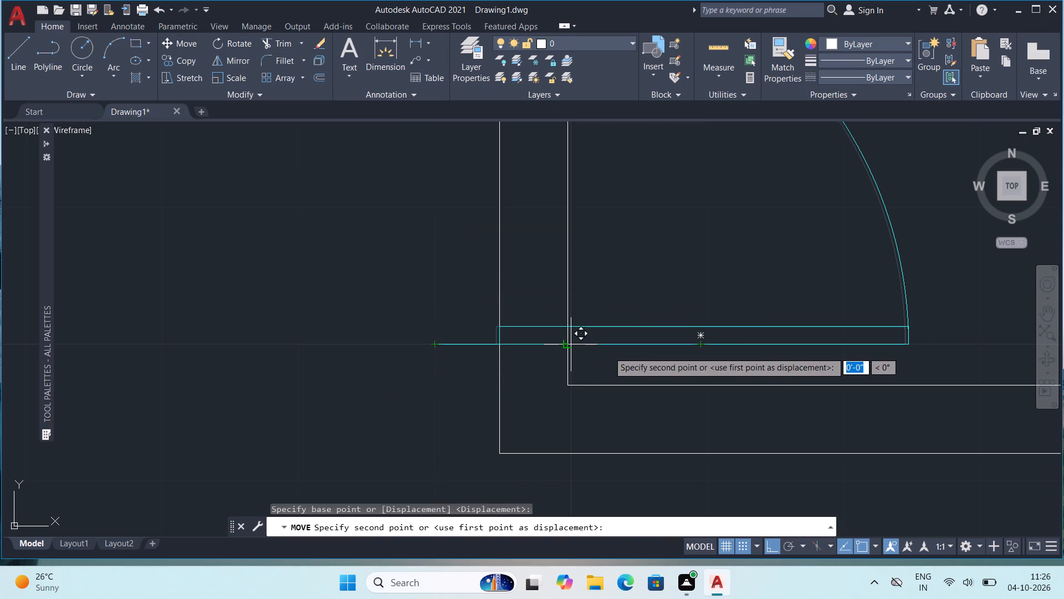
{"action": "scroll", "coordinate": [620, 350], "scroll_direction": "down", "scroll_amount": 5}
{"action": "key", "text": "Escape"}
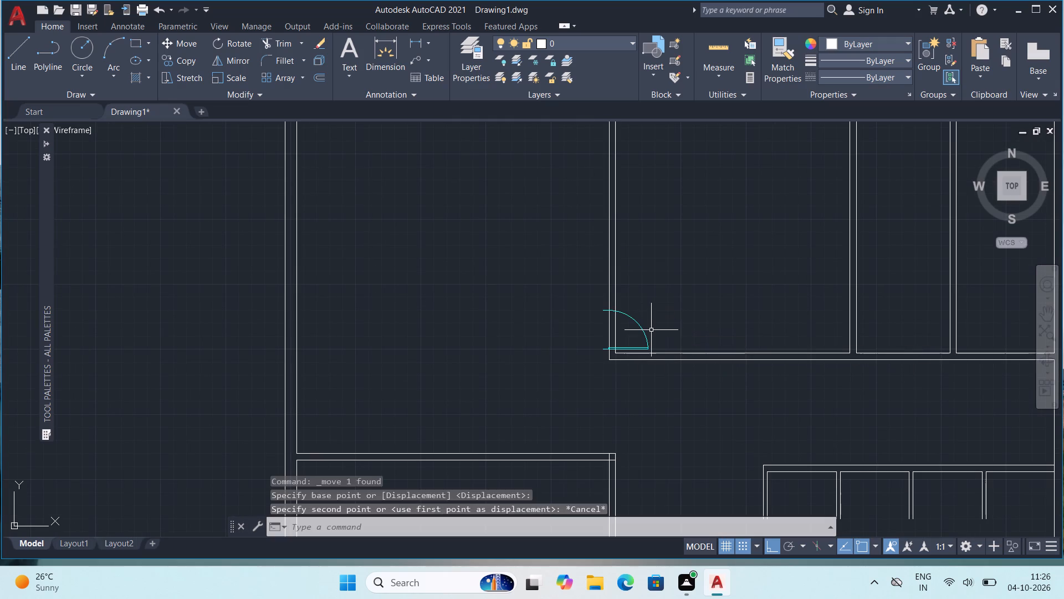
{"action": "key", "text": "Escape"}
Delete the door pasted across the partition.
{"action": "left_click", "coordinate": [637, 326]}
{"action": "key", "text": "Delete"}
Paste the copied door against the partition's inner face, a little above the room's bottom corner.
{"action": "scroll", "coordinate": [613, 328], "scroll_direction": "up", "scroll_amount": 1}
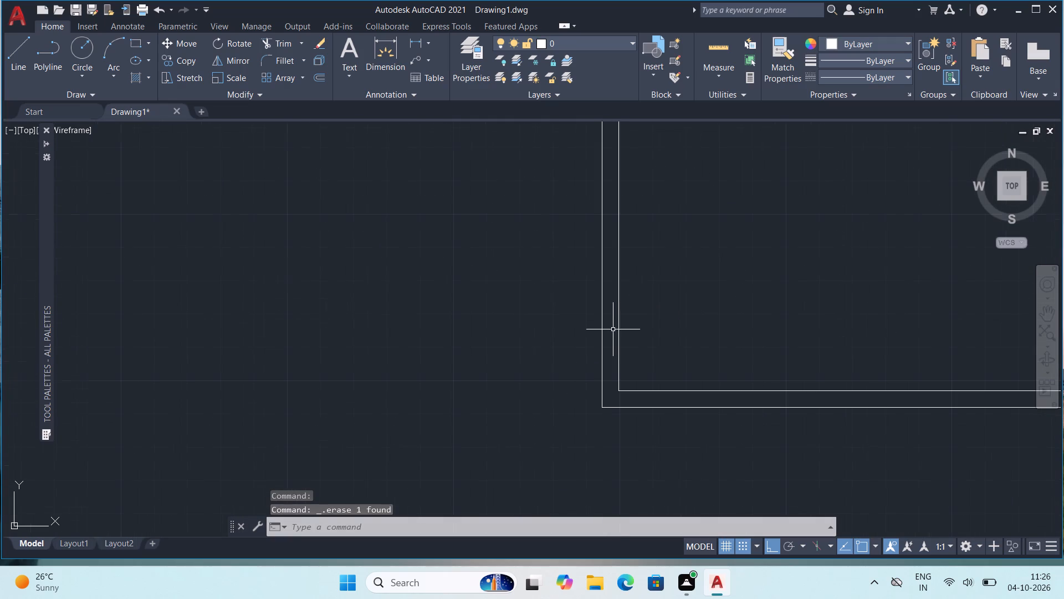
{"action": "scroll", "coordinate": [613, 329], "scroll_direction": "up", "scroll_amount": 1}
{"action": "key", "text": "ctrl+v"}
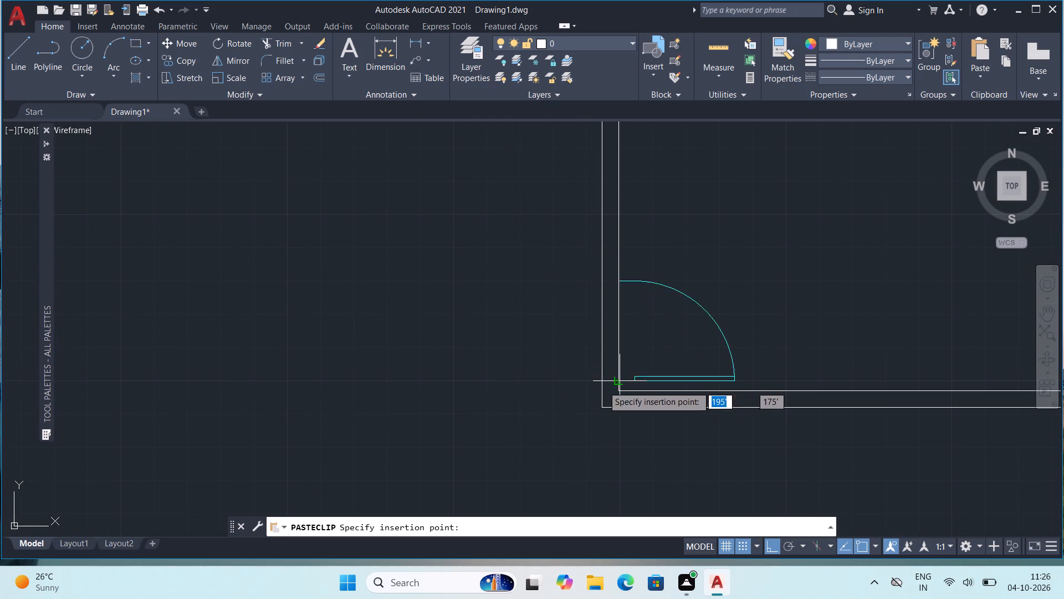
{"action": "scroll", "coordinate": [606, 399], "scroll_direction": "up", "scroll_amount": 1}
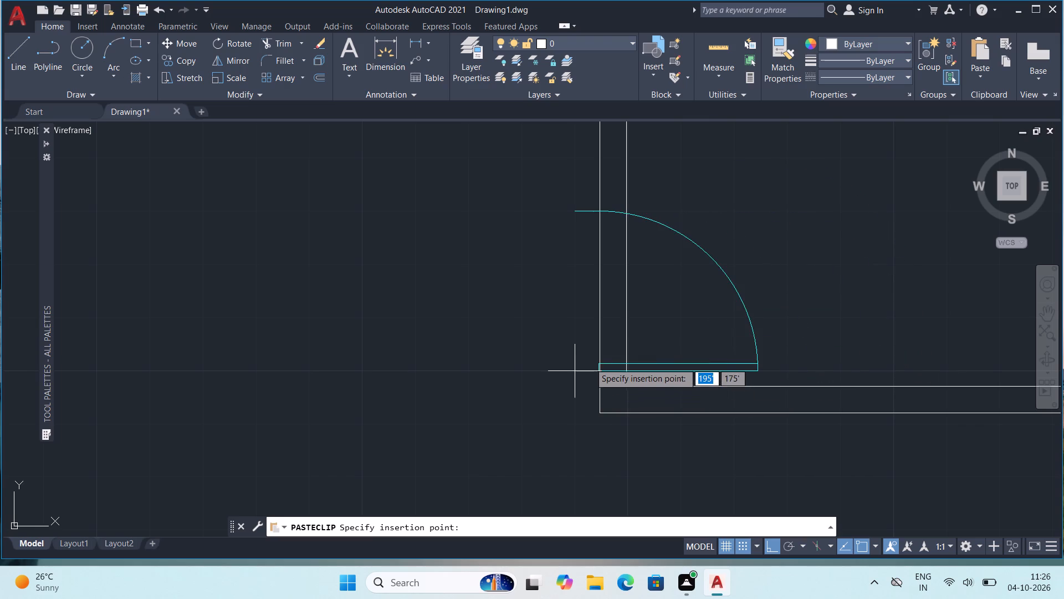
{"action": "left_click", "coordinate": [602, 294]}
{"action": "key", "text": "Escape"}
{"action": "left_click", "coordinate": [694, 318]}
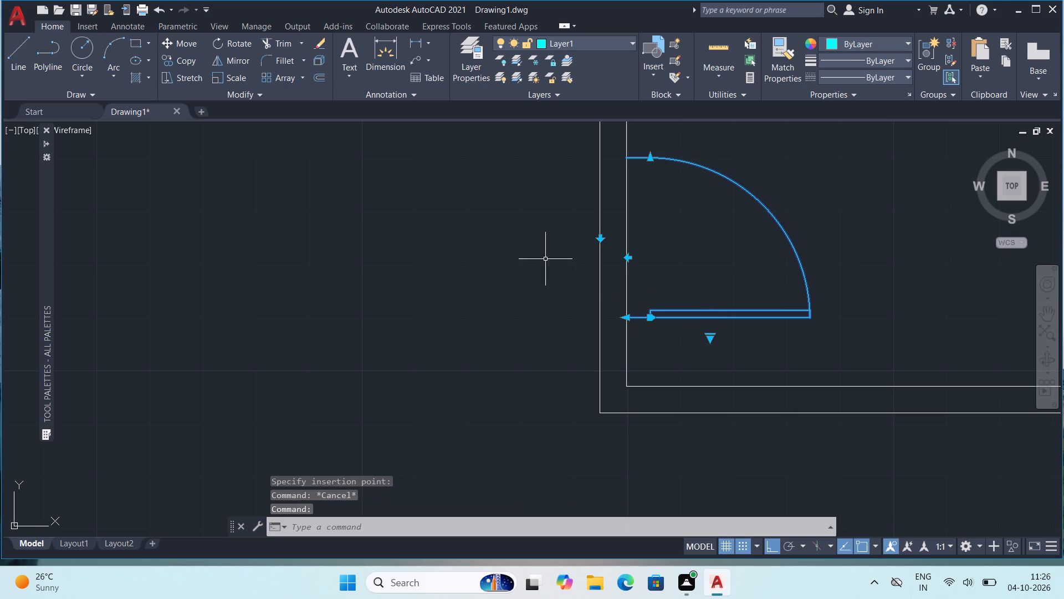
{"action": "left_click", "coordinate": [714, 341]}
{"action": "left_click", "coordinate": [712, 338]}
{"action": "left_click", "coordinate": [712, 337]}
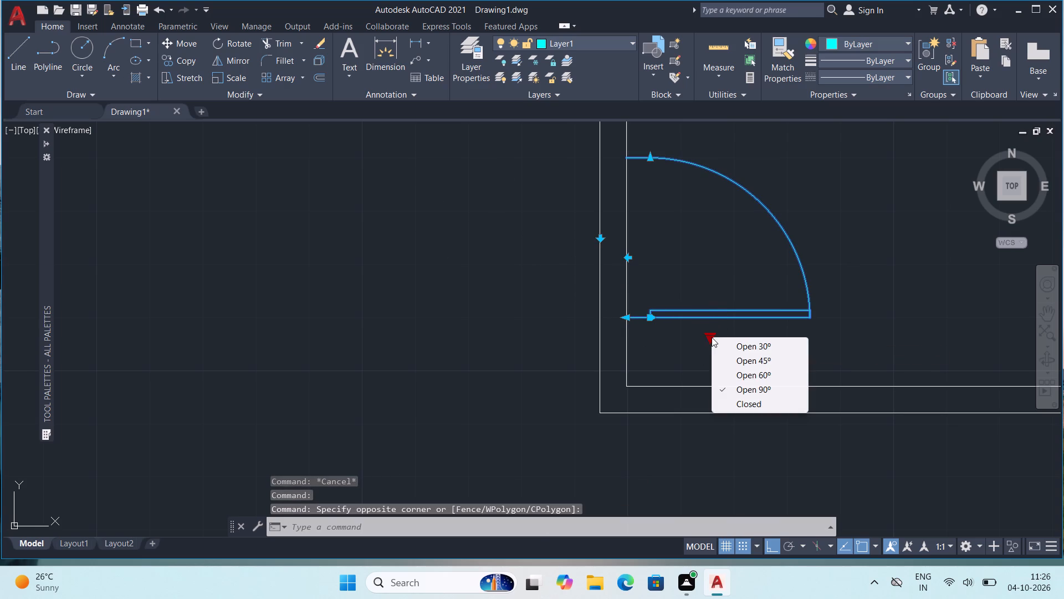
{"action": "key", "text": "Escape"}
Move the pasted door horizontally across the partition so the hinge end of its leaf lies at the partition's outer face.
{"action": "left_click", "coordinate": [687, 317]}
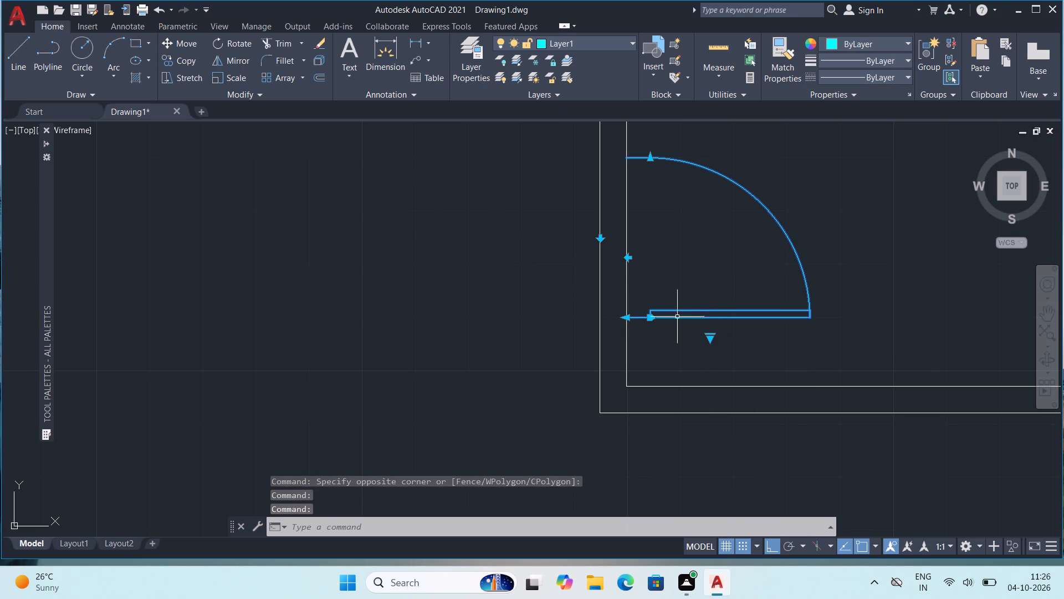
{"action": "left_click", "coordinate": [186, 40]}
{"action": "left_click", "coordinate": [631, 314]}
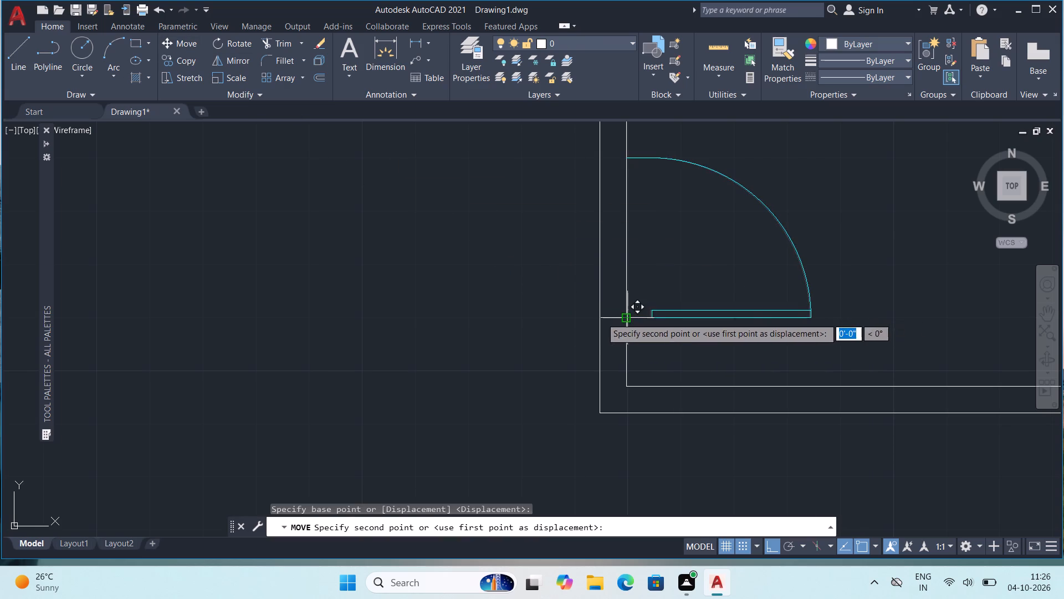
{"action": "left_click", "coordinate": [595, 319]}
{"action": "scroll", "coordinate": [653, 292], "scroll_direction": "down", "scroll_amount": 1}
{"action": "middle_click_drag", "start_coordinate": [671, 278], "coordinate": [663, 343]}
{"action": "scroll", "coordinate": [664, 340], "scroll_direction": "down", "scroll_amount": 1}
{"action": "scroll", "coordinate": [694, 394], "scroll_direction": "up", "scroll_amount": 2}
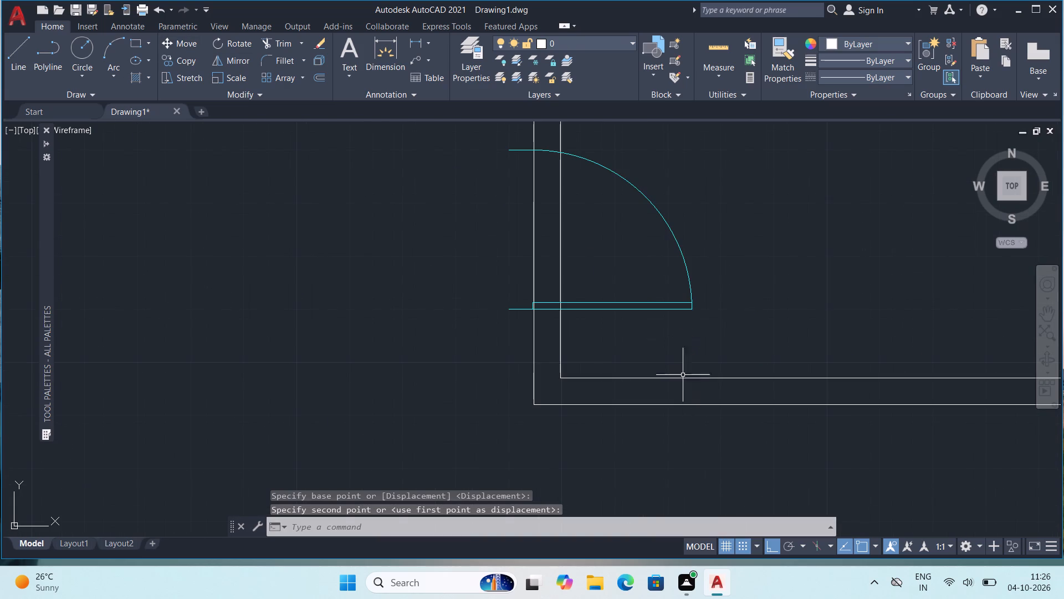
Flip the door vertically so its leaf is at the top and its swing arc curves down toward the room's bottom corner.
{"action": "left_click", "coordinate": [681, 309]}
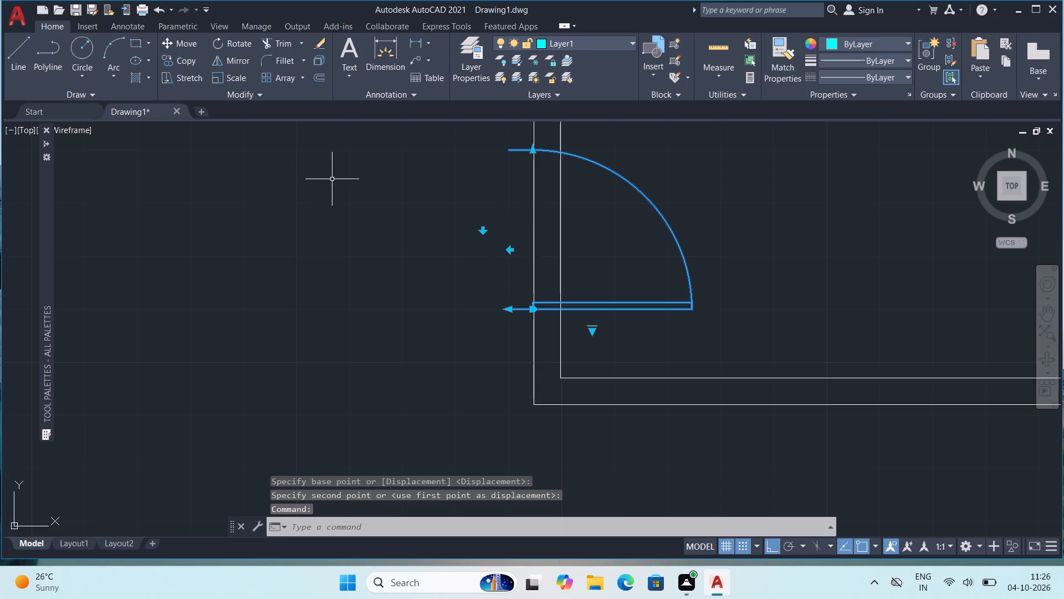
{"action": "left_click", "coordinate": [482, 233]}
{"action": "left_click", "coordinate": [484, 231]}
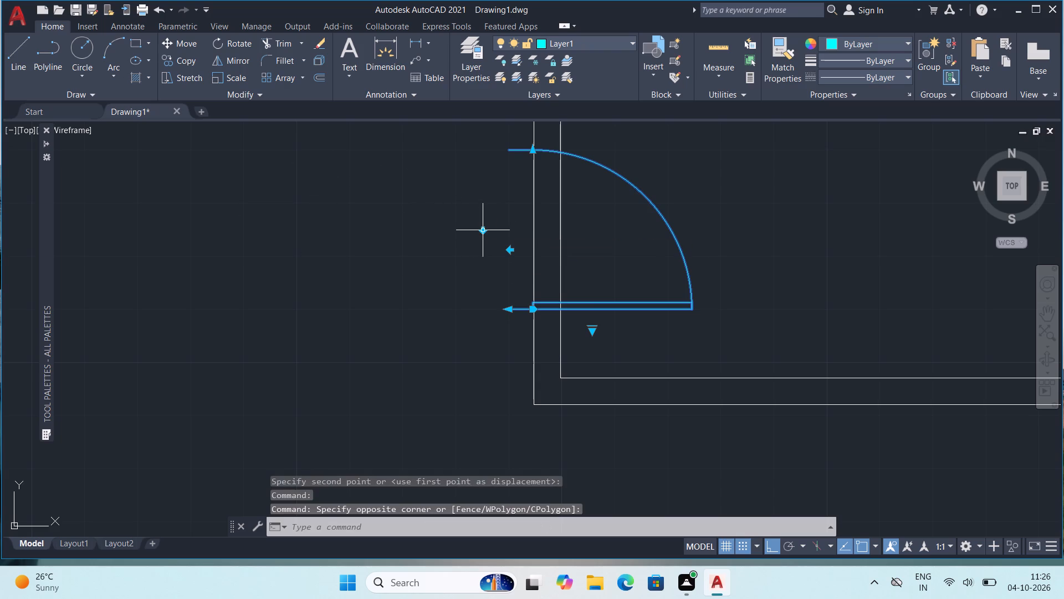
{"action": "left_click", "coordinate": [484, 231]}
{"action": "left_click", "coordinate": [481, 232]}
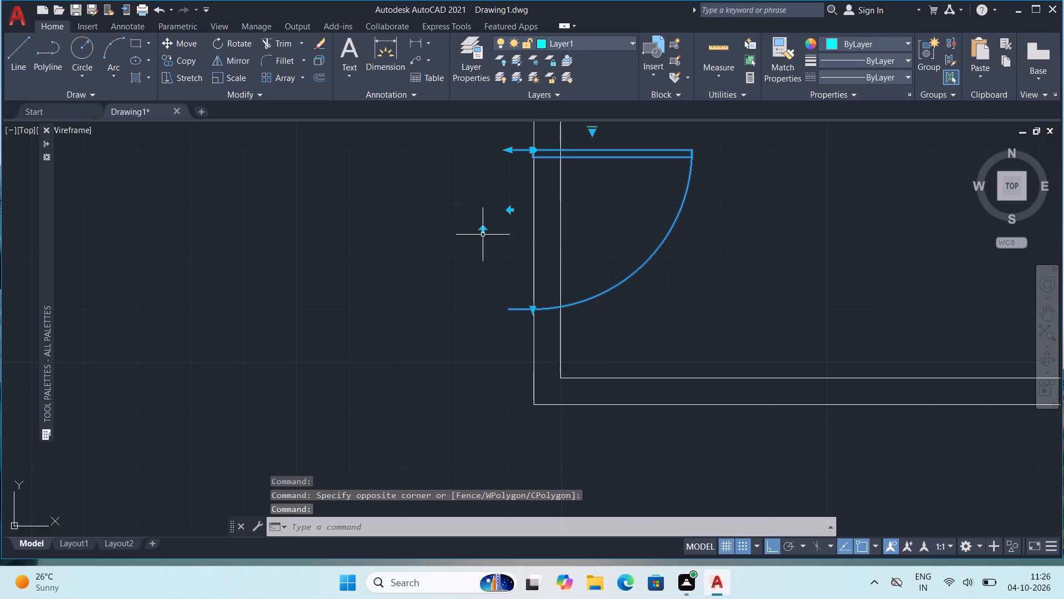
{"action": "left_click", "coordinate": [483, 234]}
{"action": "key", "text": "Escape"}
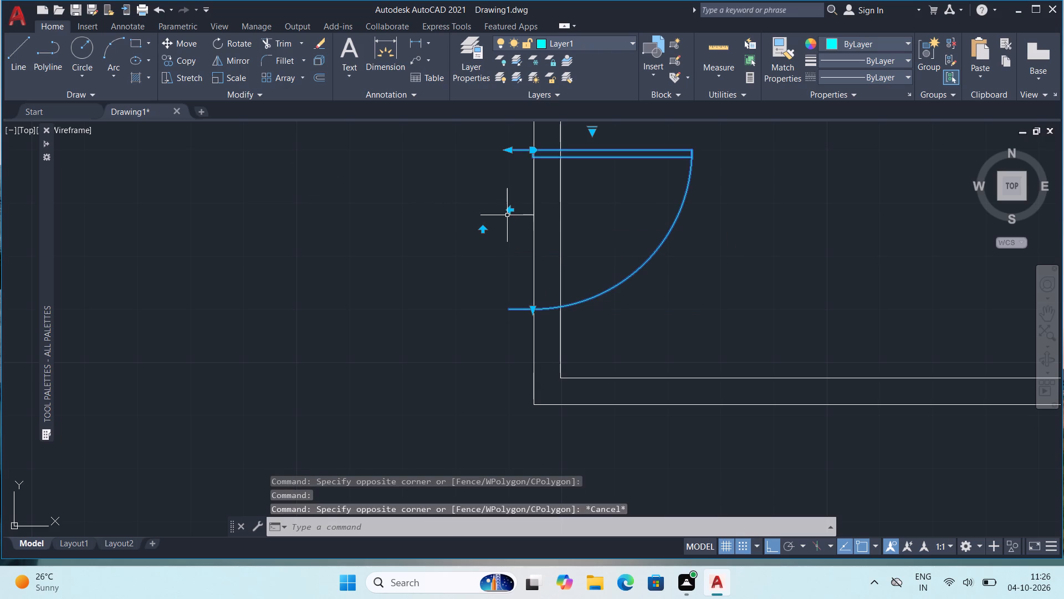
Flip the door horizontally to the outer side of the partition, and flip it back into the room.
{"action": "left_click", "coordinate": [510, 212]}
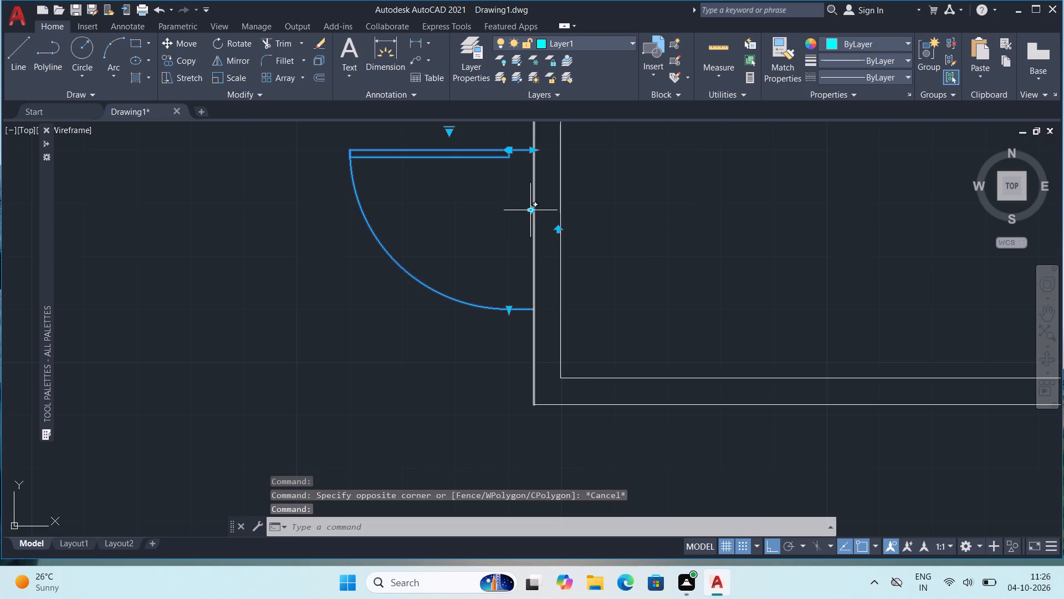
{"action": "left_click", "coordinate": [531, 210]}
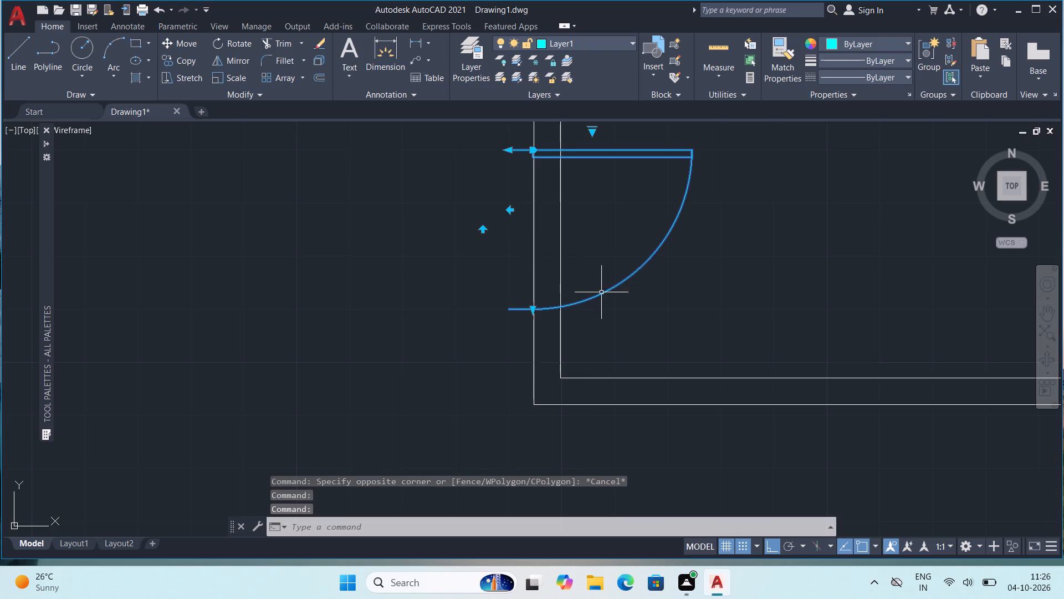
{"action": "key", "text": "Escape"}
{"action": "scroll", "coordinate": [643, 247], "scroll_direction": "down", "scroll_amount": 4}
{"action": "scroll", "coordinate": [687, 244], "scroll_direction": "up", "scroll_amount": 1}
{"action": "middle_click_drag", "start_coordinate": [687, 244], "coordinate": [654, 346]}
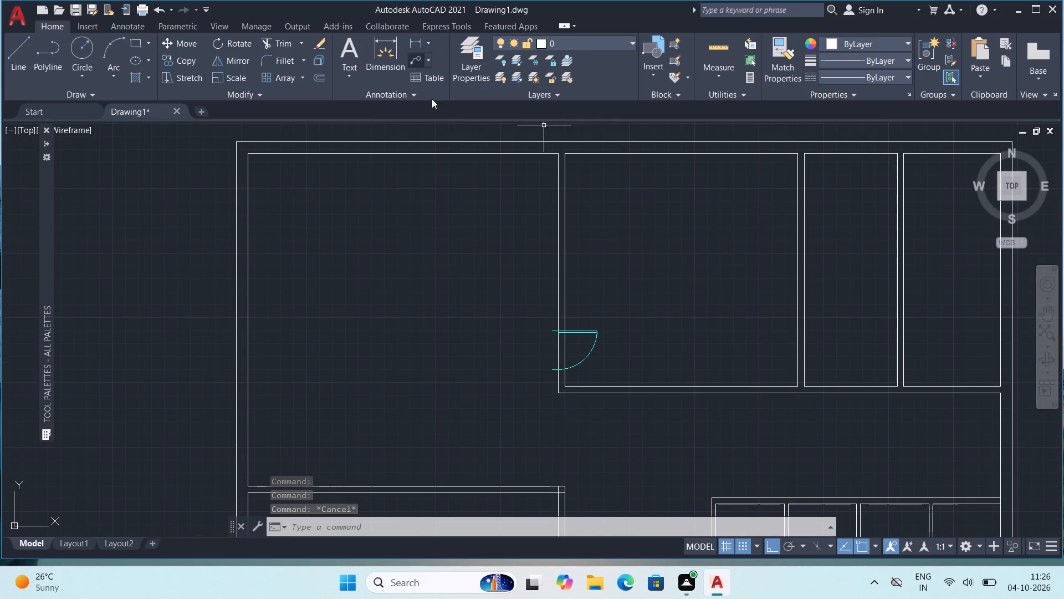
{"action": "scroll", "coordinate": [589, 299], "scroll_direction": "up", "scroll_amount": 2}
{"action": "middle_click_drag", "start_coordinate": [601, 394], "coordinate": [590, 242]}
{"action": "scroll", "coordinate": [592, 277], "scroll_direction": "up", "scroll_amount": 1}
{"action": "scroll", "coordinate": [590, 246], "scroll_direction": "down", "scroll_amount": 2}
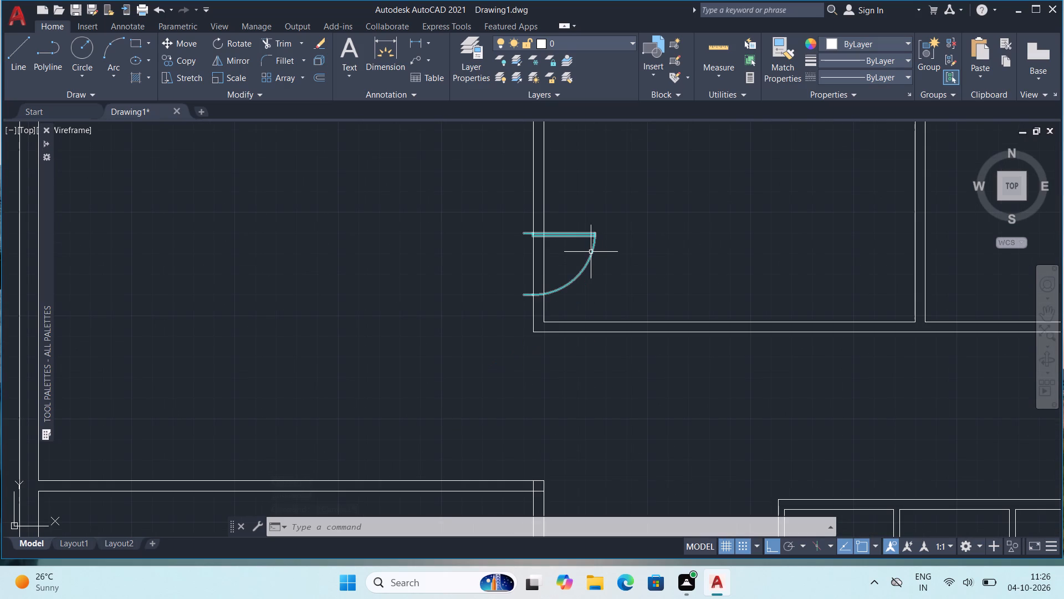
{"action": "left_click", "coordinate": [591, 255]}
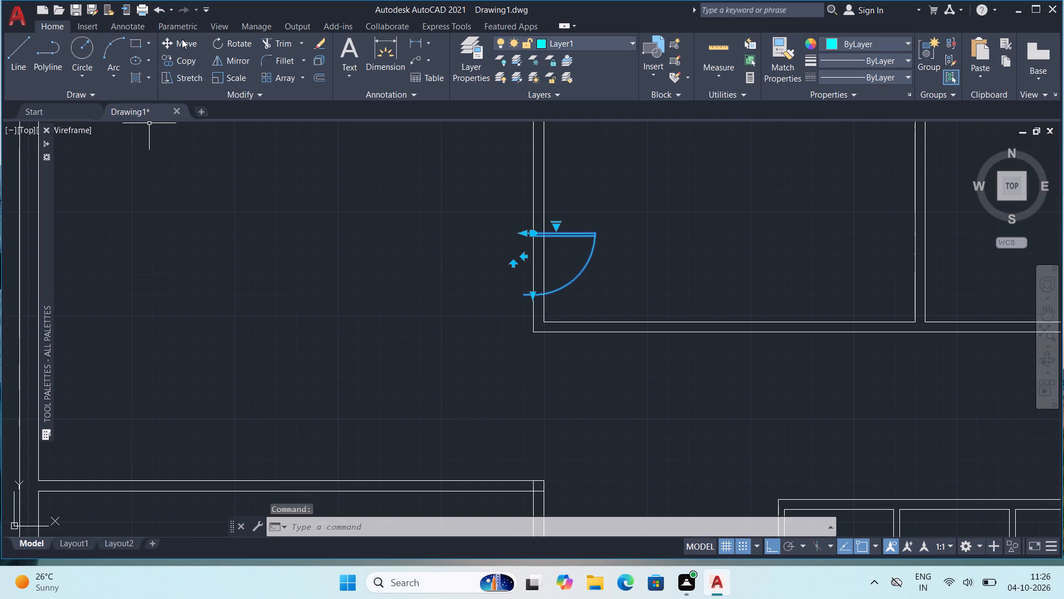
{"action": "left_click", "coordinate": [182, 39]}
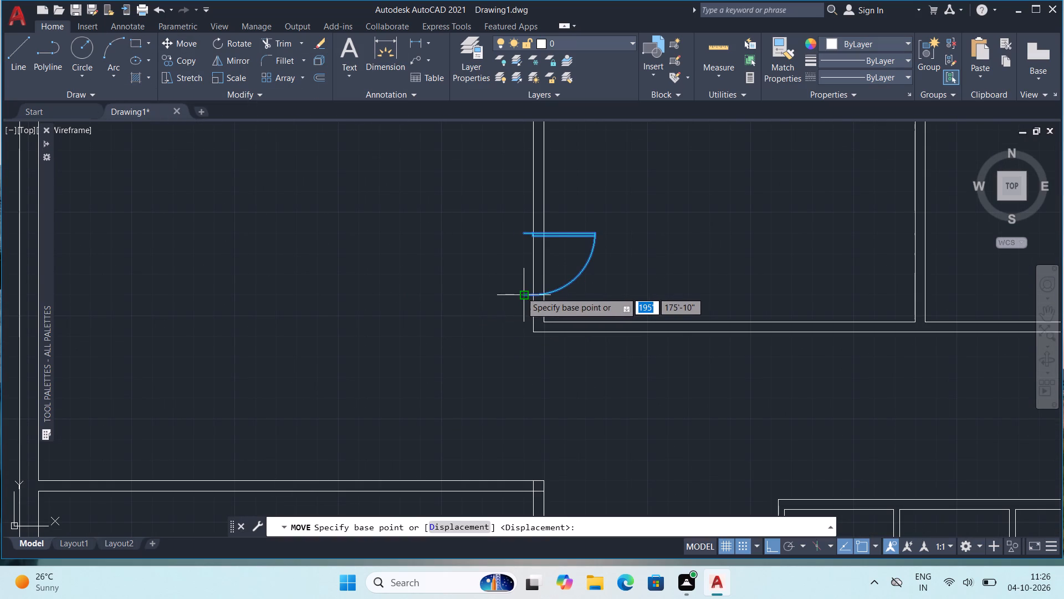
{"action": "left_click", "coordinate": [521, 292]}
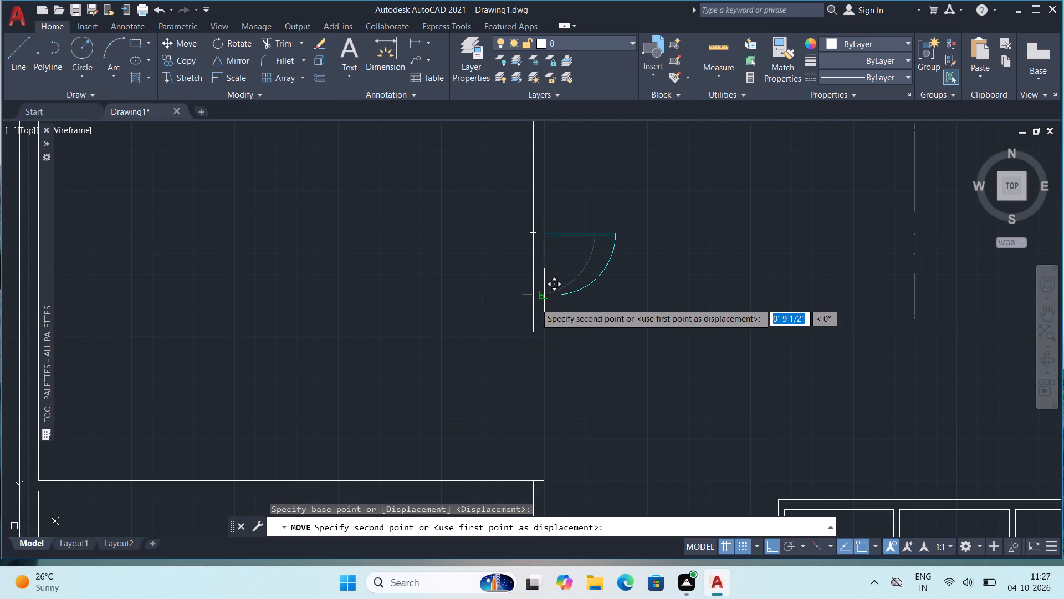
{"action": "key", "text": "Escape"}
Delete the door placed across the upper room's left-hand partition, near the room's bottom corner.
{"action": "scroll", "coordinate": [546, 304], "scroll_direction": "down", "scroll_amount": 1}
{"action": "scroll", "coordinate": [551, 291], "scroll_direction": "up", "scroll_amount": 1}
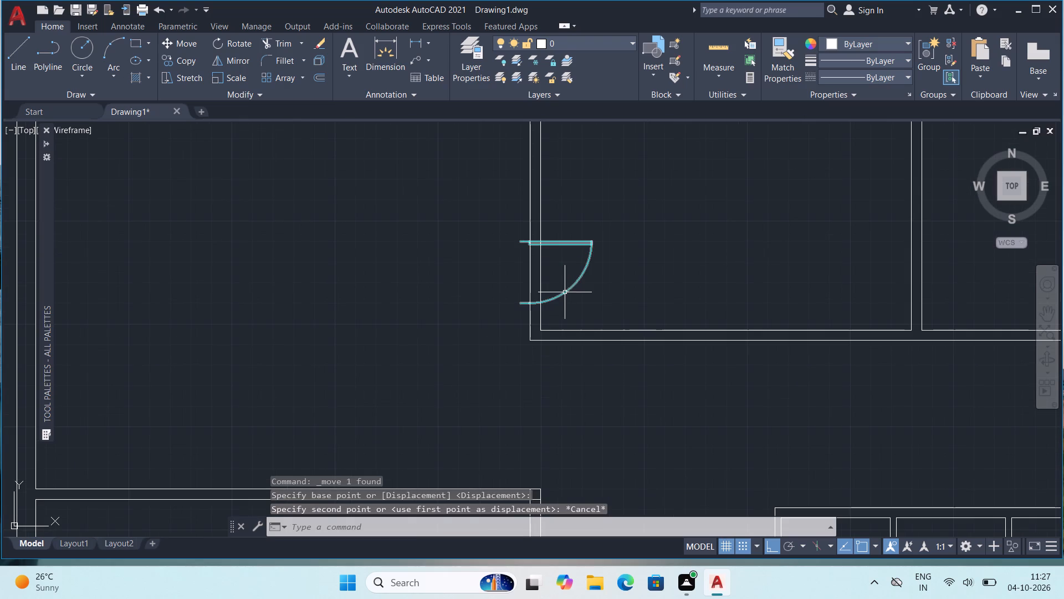
{"action": "left_click", "coordinate": [565, 292]}
{"action": "key", "text": "Delete"}
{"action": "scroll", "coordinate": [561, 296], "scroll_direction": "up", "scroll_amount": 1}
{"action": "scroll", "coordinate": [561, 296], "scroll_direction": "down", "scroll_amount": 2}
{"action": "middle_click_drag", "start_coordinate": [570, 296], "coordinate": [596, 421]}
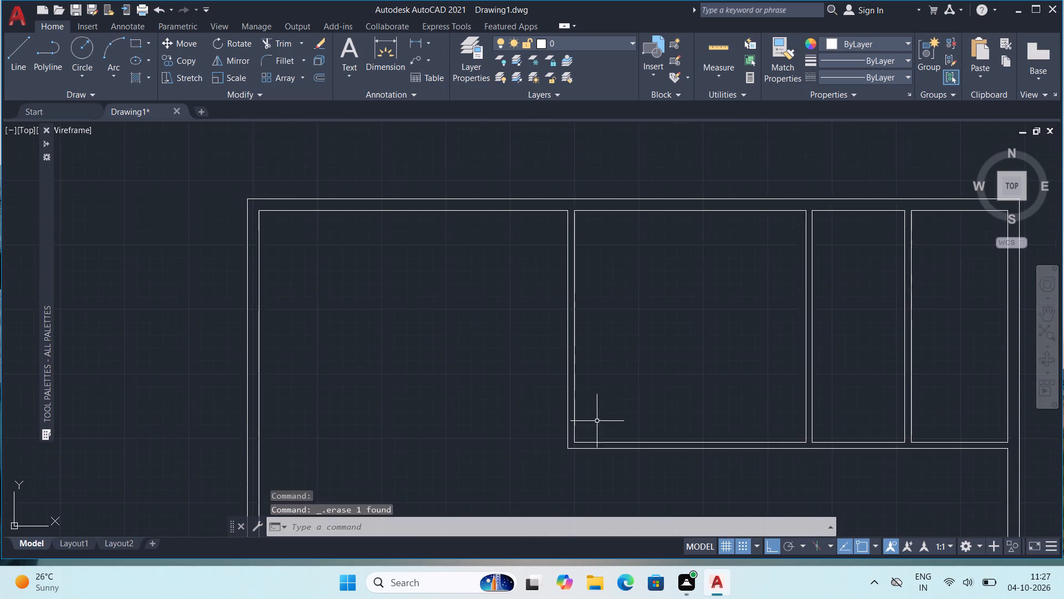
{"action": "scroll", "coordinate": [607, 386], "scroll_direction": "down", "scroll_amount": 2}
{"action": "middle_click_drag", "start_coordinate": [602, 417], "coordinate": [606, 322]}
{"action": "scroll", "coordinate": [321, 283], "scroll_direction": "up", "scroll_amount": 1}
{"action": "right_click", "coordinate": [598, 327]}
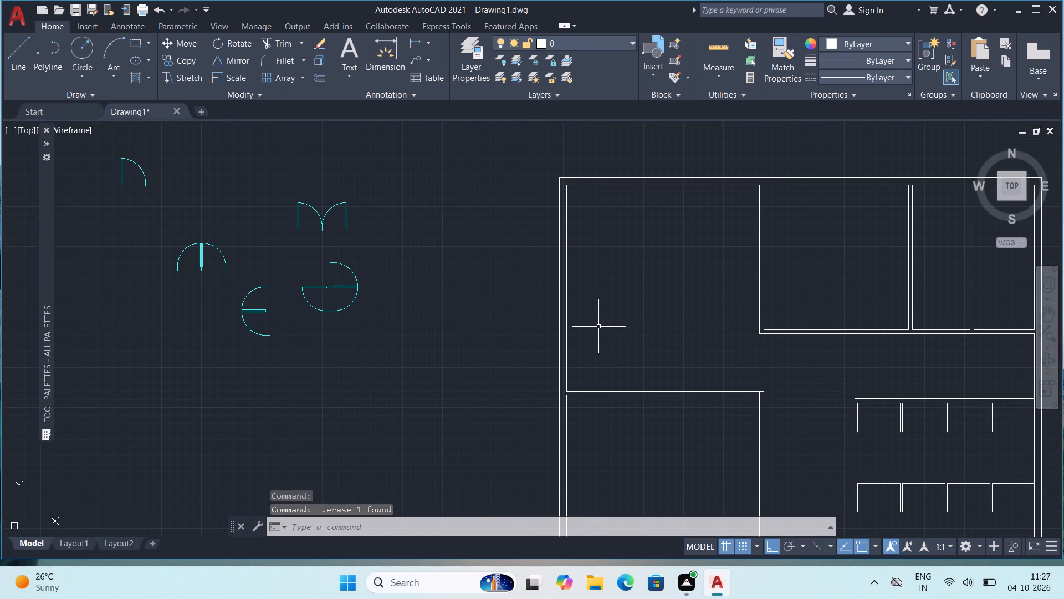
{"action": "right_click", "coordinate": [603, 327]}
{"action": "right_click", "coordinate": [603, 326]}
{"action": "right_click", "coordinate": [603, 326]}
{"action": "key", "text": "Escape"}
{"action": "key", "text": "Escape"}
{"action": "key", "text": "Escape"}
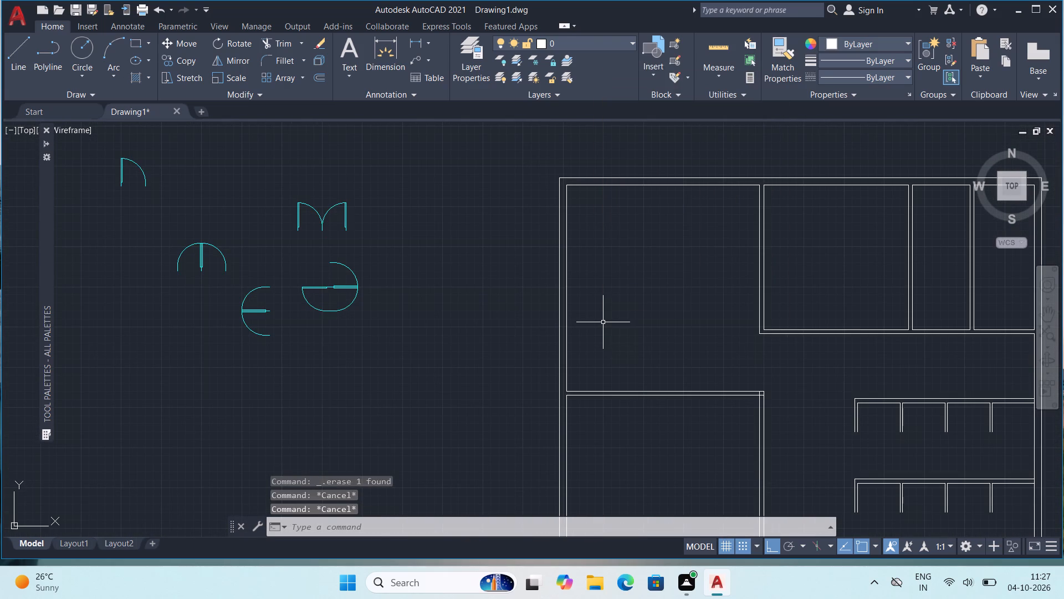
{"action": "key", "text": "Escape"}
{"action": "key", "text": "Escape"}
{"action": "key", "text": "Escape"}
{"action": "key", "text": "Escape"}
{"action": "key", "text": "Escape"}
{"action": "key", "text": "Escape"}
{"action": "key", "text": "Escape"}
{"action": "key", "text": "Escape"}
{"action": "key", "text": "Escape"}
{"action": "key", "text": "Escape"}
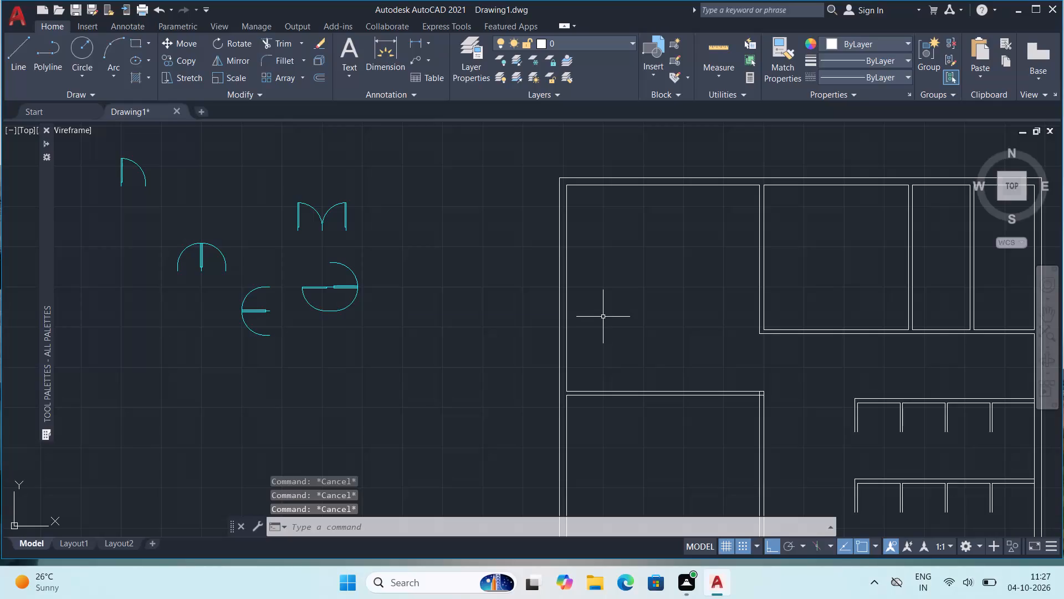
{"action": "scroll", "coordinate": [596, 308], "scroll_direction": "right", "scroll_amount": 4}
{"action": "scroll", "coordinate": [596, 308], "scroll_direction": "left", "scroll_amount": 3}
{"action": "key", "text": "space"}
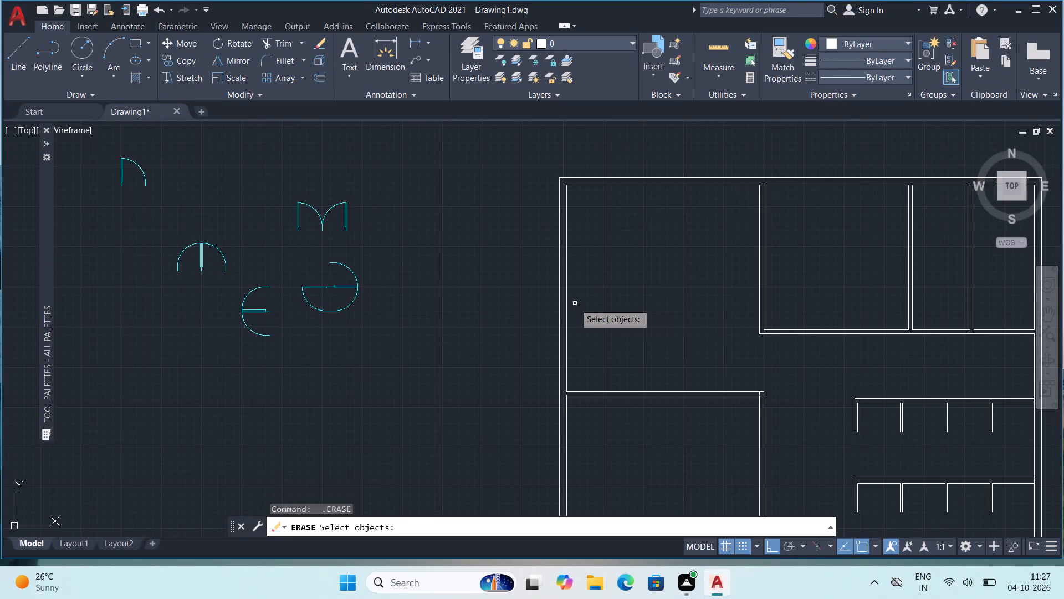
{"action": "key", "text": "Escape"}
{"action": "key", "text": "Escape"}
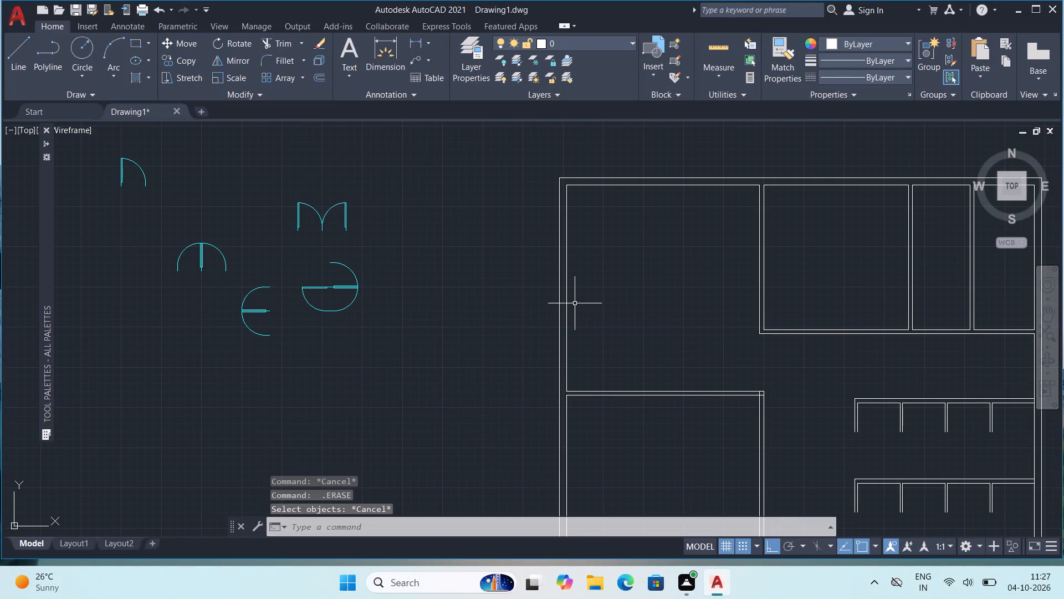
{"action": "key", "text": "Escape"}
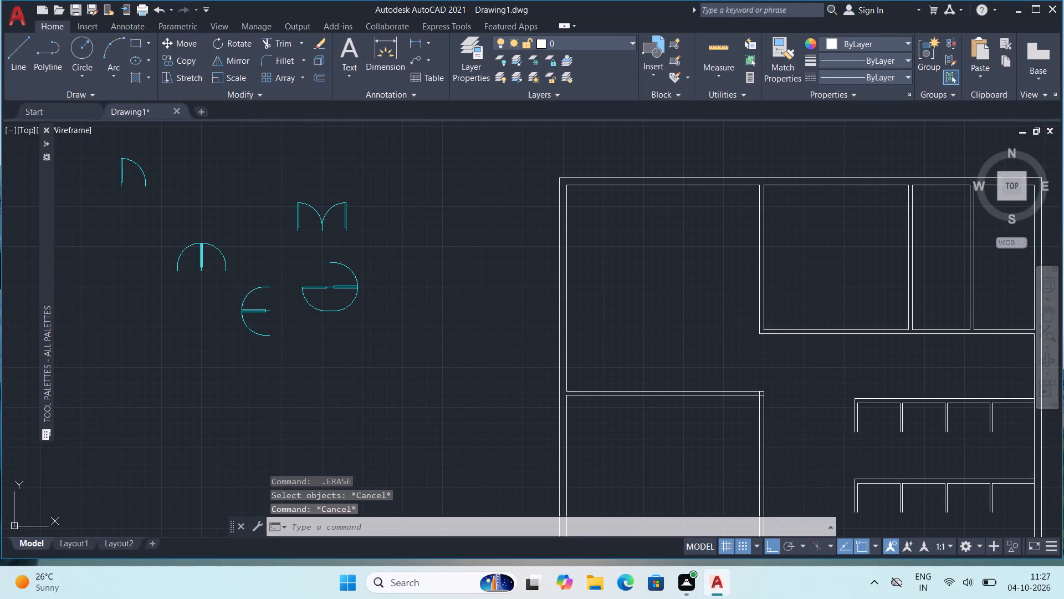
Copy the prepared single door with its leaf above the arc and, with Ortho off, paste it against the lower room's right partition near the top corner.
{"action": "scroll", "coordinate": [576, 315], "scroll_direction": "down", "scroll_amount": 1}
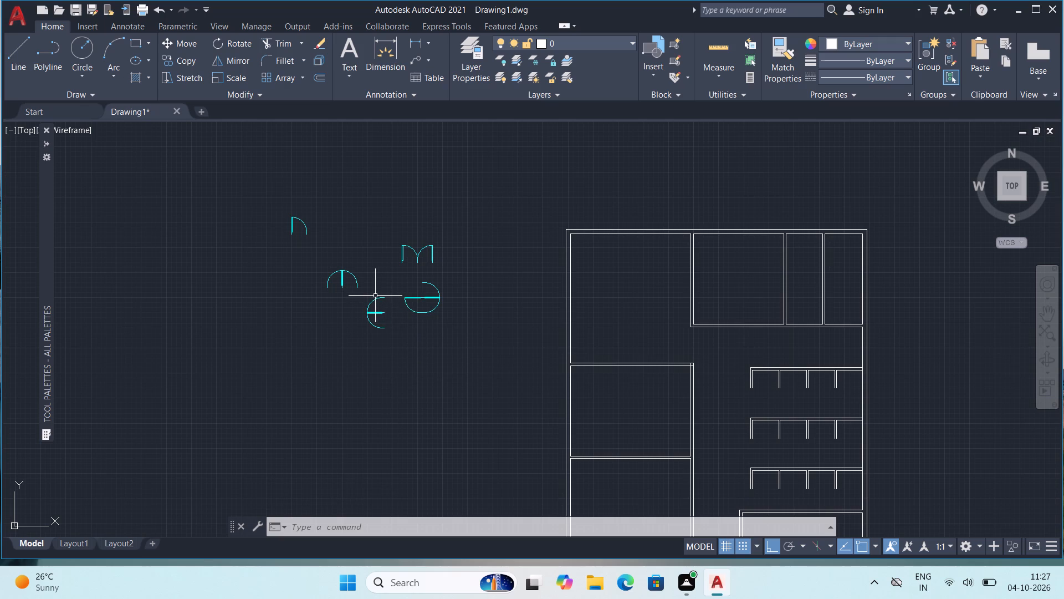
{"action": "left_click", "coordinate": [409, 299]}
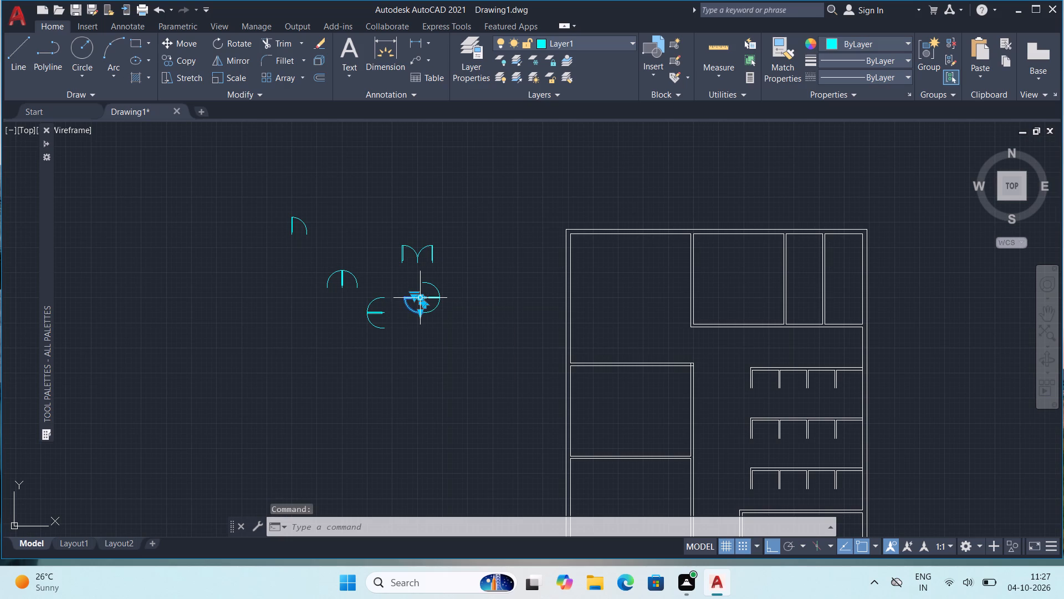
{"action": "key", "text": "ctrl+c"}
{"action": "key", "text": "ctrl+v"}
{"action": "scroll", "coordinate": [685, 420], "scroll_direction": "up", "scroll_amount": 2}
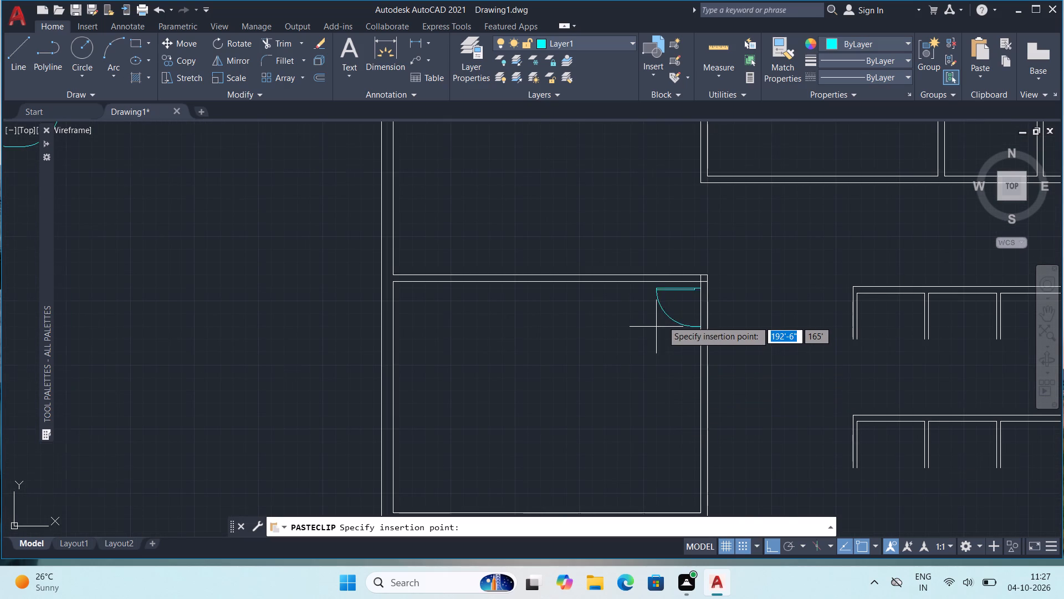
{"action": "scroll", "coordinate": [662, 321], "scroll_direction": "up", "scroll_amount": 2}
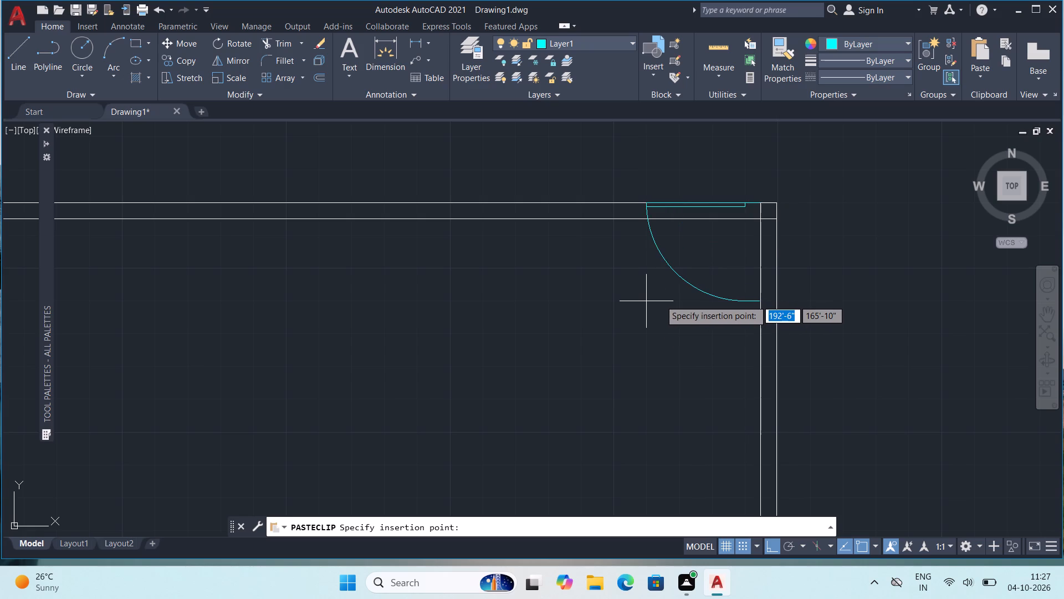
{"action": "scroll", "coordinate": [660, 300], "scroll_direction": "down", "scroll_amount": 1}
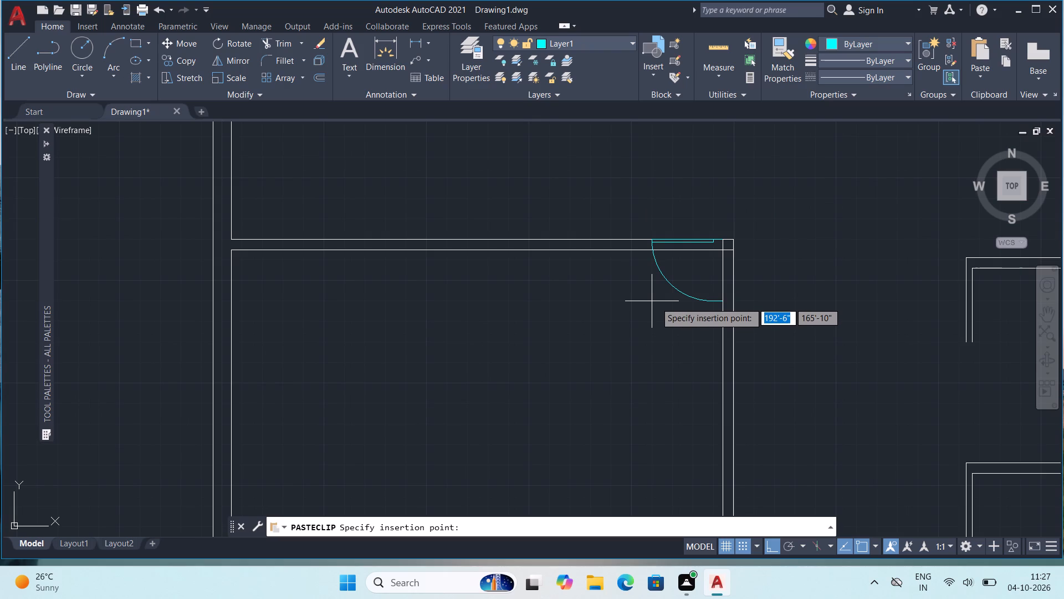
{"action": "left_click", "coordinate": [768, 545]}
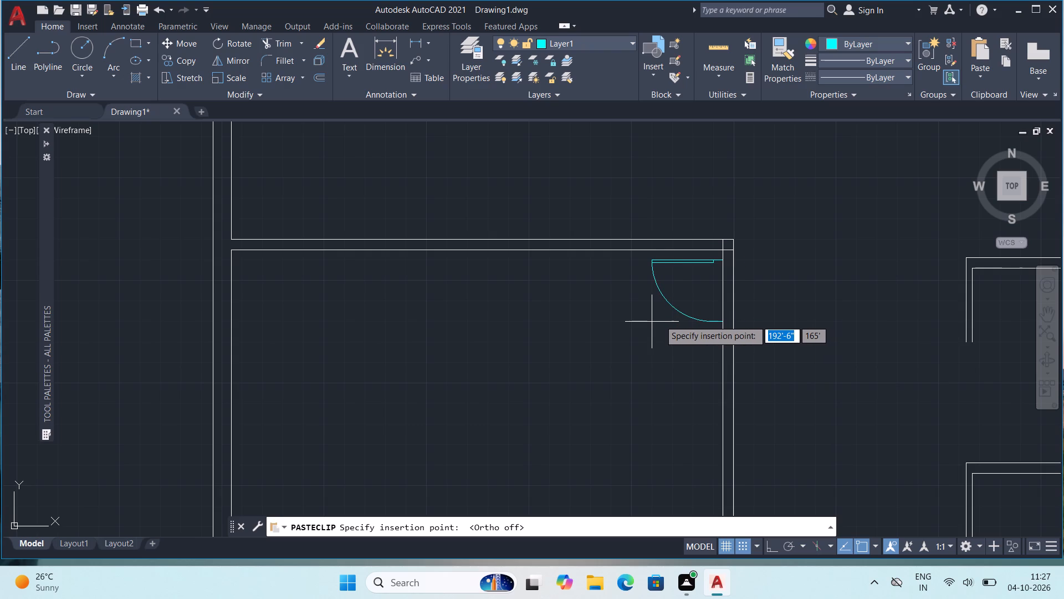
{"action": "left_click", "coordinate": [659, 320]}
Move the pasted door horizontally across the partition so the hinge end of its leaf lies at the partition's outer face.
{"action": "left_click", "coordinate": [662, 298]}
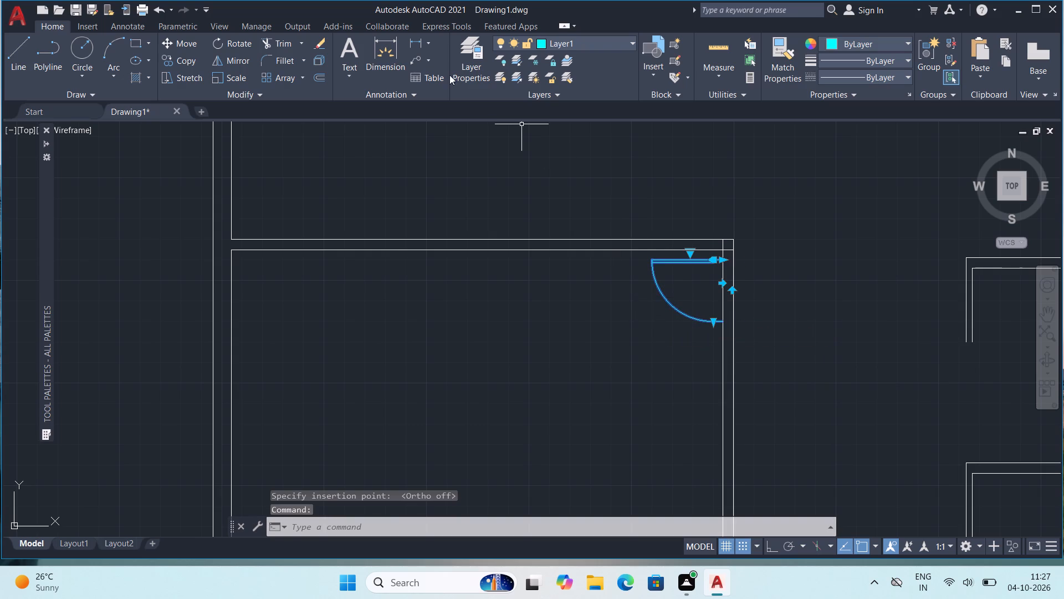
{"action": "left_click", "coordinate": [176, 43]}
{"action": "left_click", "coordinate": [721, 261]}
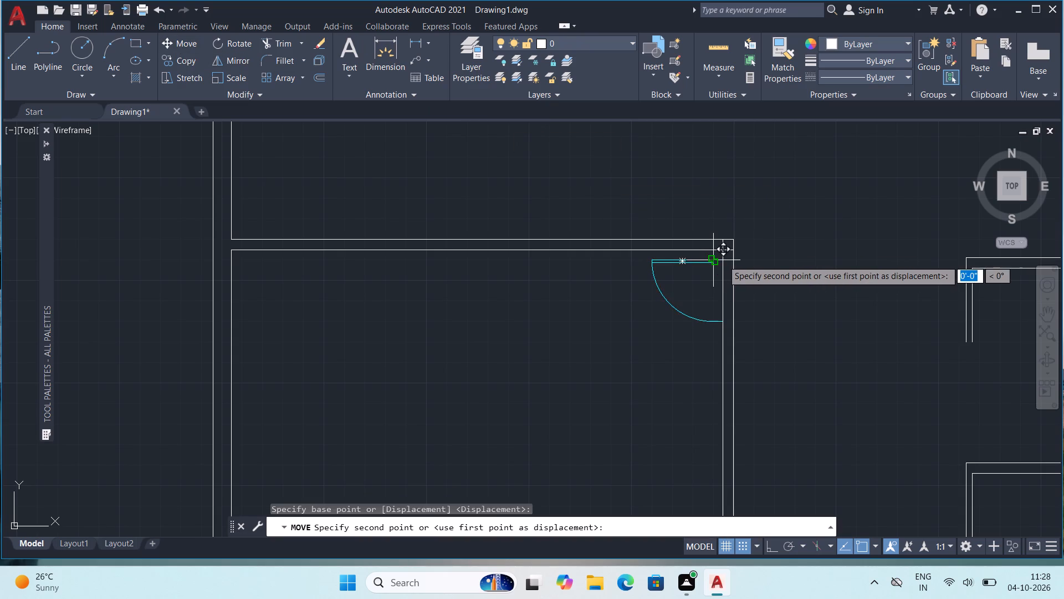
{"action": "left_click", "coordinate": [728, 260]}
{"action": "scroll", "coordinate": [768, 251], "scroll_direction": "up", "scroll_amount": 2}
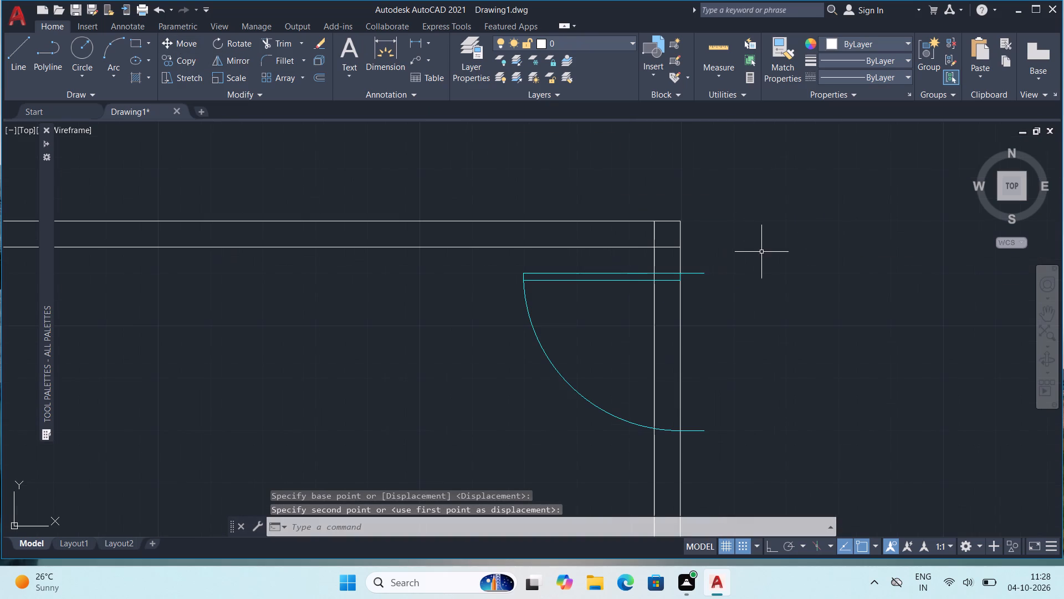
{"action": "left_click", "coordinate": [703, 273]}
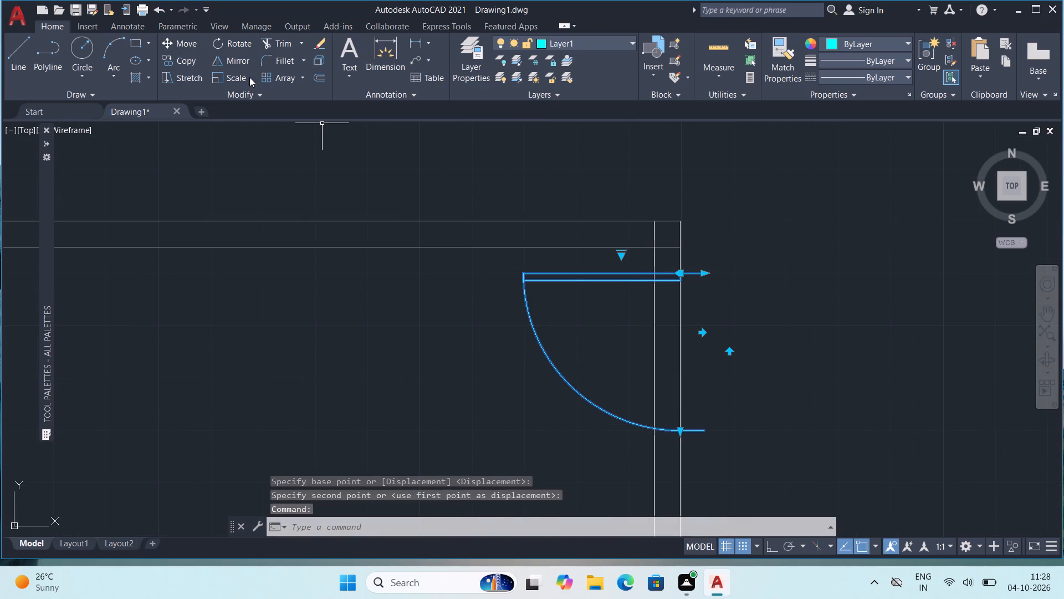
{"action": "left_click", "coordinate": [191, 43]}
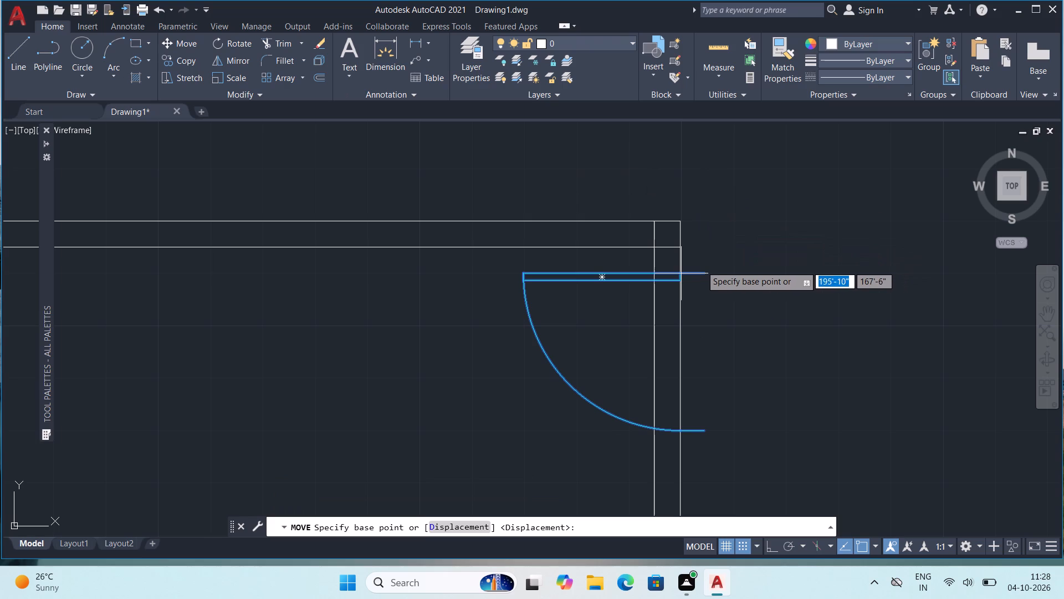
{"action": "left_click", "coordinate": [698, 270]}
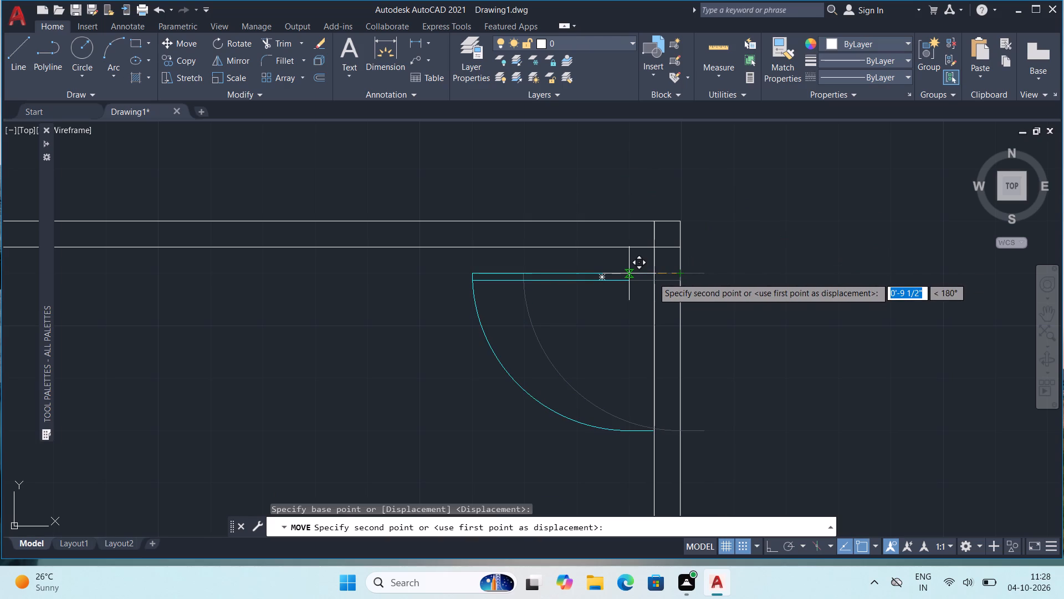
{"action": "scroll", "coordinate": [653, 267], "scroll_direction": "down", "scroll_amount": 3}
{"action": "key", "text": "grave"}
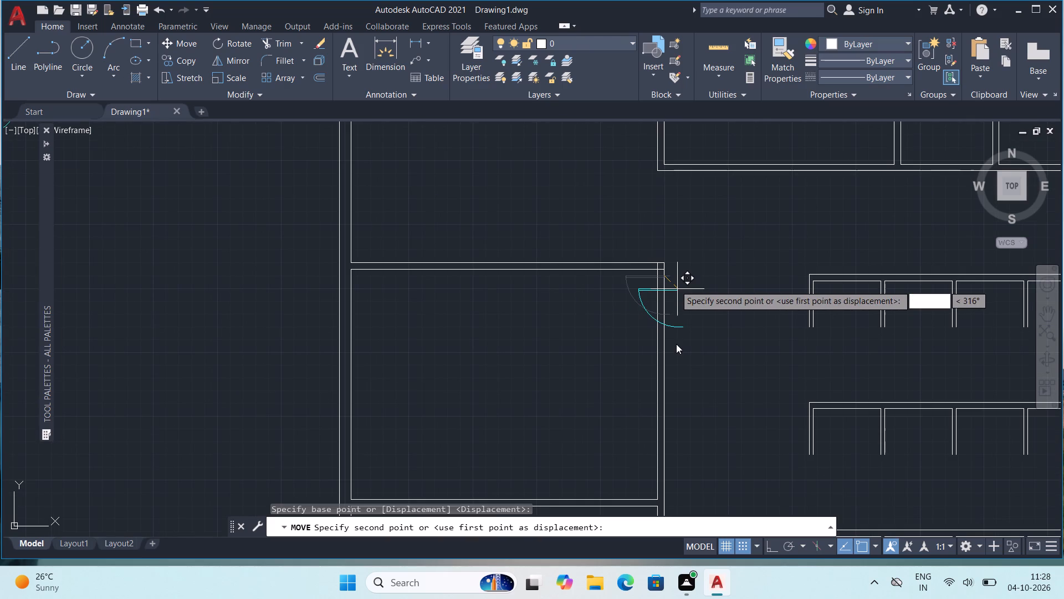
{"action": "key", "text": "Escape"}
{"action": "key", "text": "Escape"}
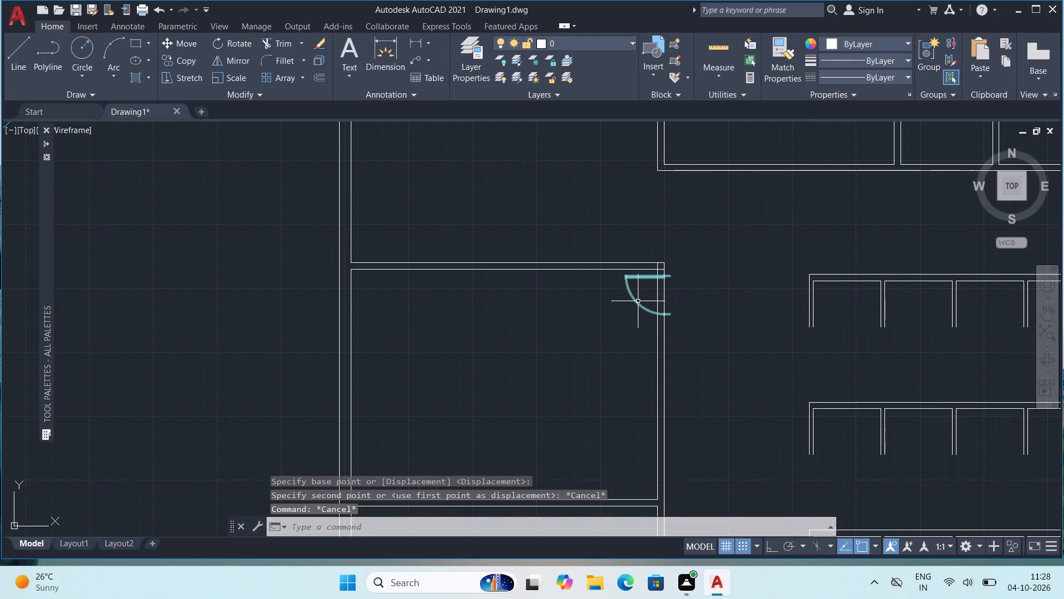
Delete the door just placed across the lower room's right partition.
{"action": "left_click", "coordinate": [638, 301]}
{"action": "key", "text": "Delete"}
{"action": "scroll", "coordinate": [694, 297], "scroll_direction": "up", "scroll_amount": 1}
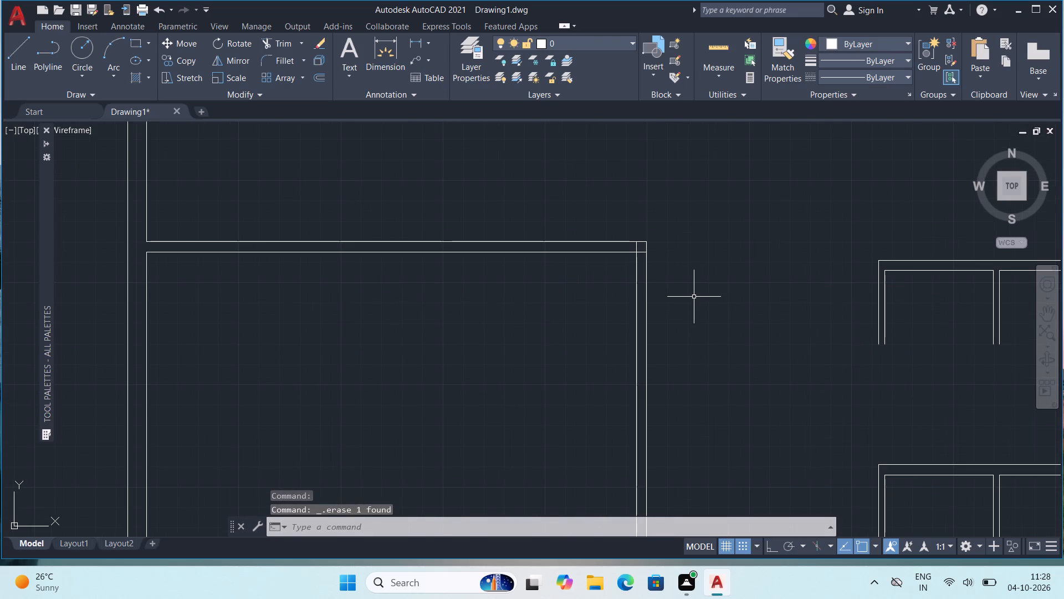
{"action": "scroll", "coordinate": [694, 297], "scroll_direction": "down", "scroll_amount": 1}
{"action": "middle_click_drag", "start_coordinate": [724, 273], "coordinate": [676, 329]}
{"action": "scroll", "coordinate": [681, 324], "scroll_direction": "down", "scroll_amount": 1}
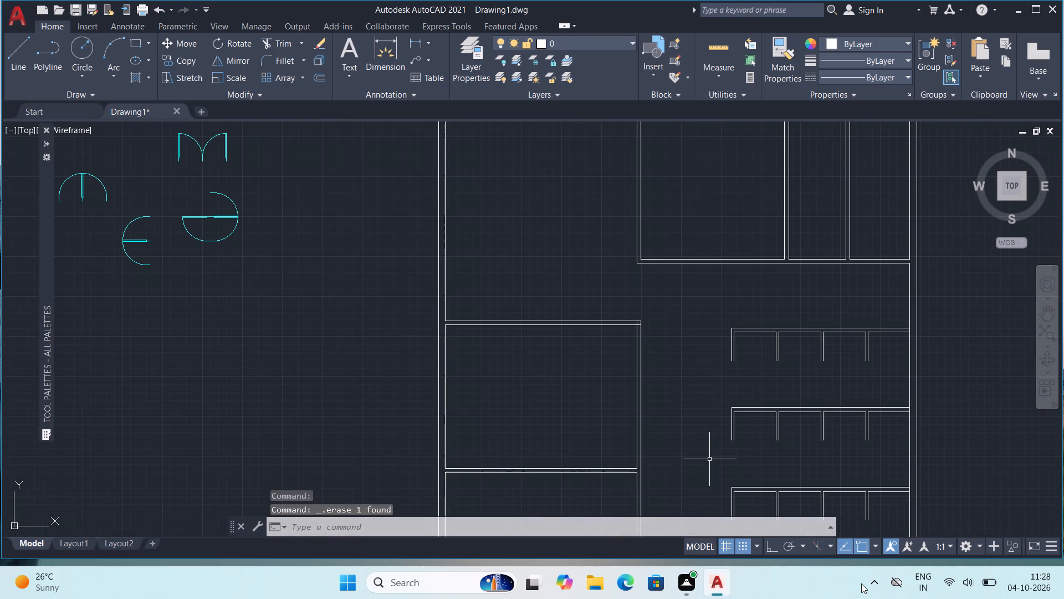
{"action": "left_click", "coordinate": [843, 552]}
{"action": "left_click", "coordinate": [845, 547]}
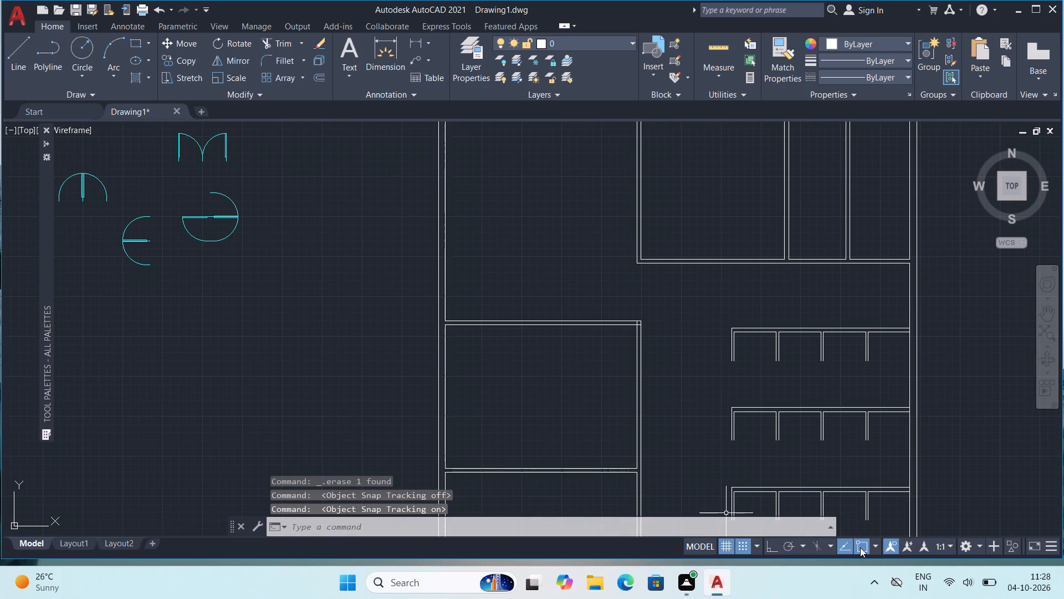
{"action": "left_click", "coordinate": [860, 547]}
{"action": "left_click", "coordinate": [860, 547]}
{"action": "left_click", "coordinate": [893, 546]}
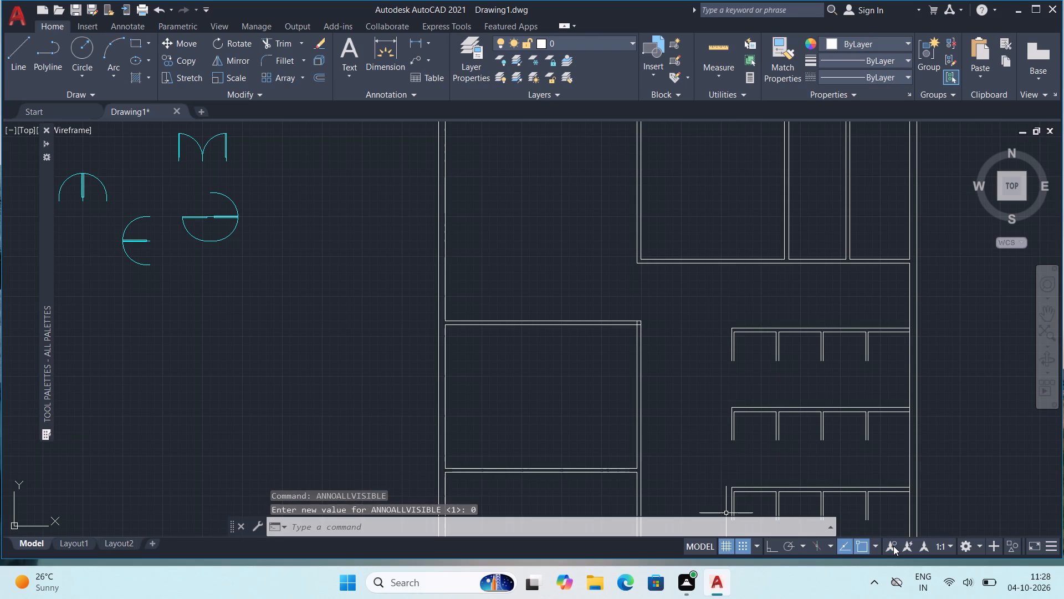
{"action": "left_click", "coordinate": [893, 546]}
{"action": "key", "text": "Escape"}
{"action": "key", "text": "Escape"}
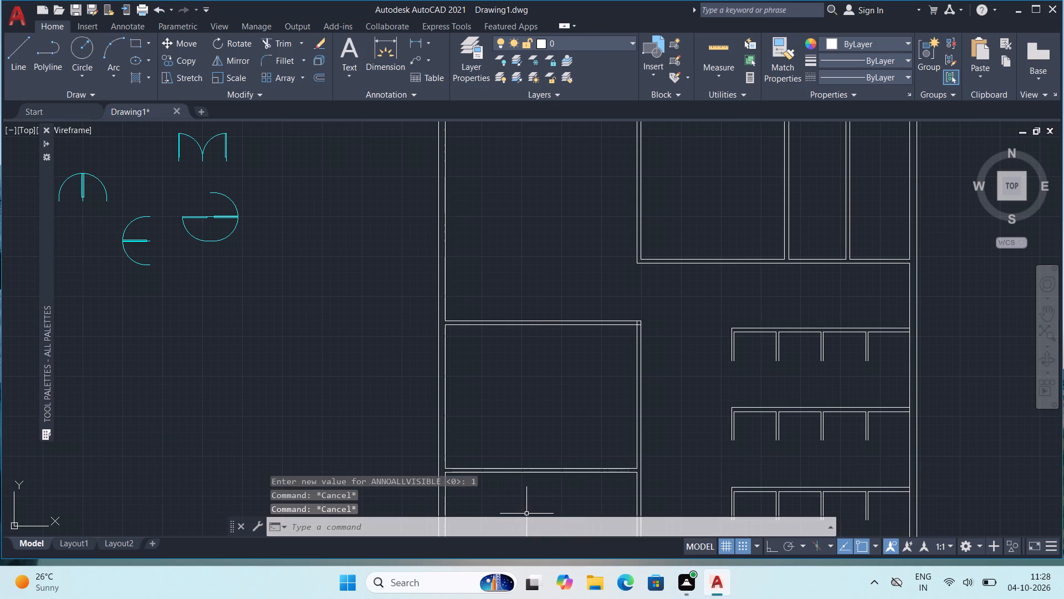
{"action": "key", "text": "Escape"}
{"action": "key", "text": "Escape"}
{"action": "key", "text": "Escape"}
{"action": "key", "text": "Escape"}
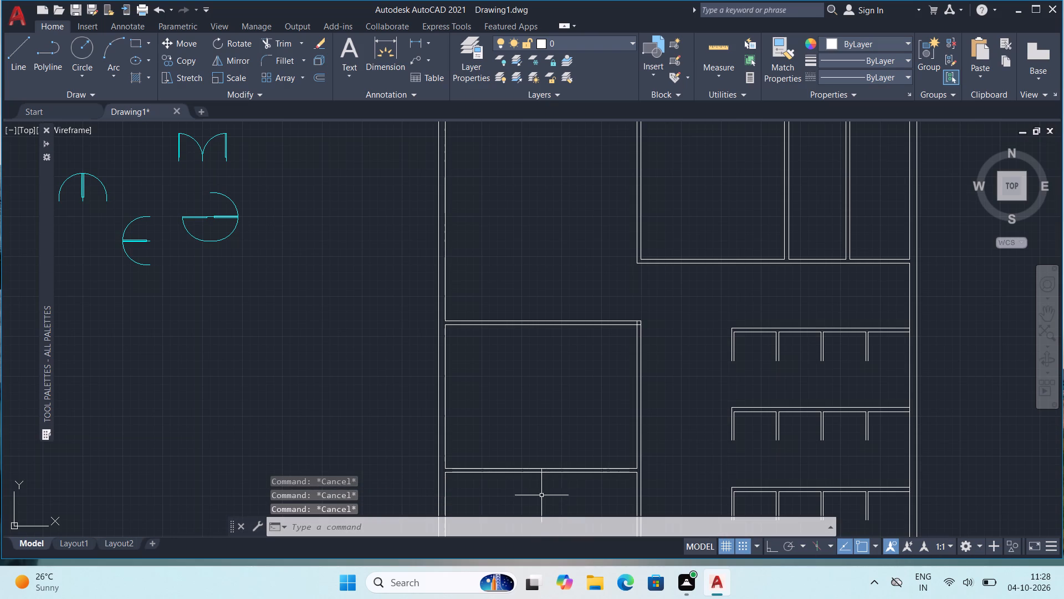
Copy the prepared single door with its leaf above the arc and paste it across the lower room's right partition near the top corner.
{"action": "left_click", "coordinate": [193, 217]}
{"action": "key", "text": "ctrl+c"}
{"action": "key", "text": "ctrl+v"}
{"action": "scroll", "coordinate": [571, 333], "scroll_direction": "up", "scroll_amount": 1}
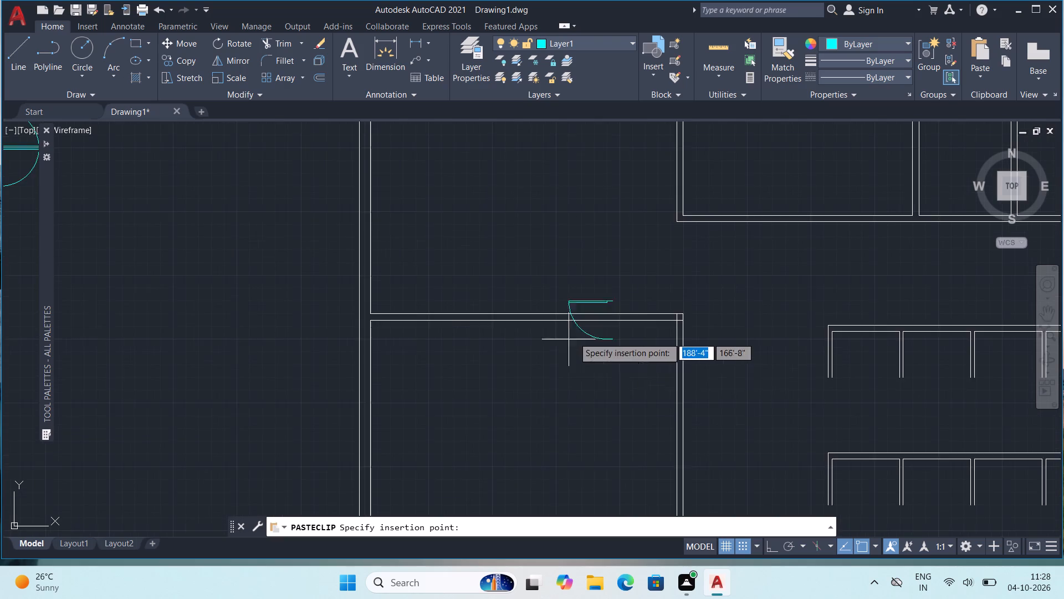
{"action": "scroll", "coordinate": [607, 373], "scroll_direction": "up", "scroll_amount": 2}
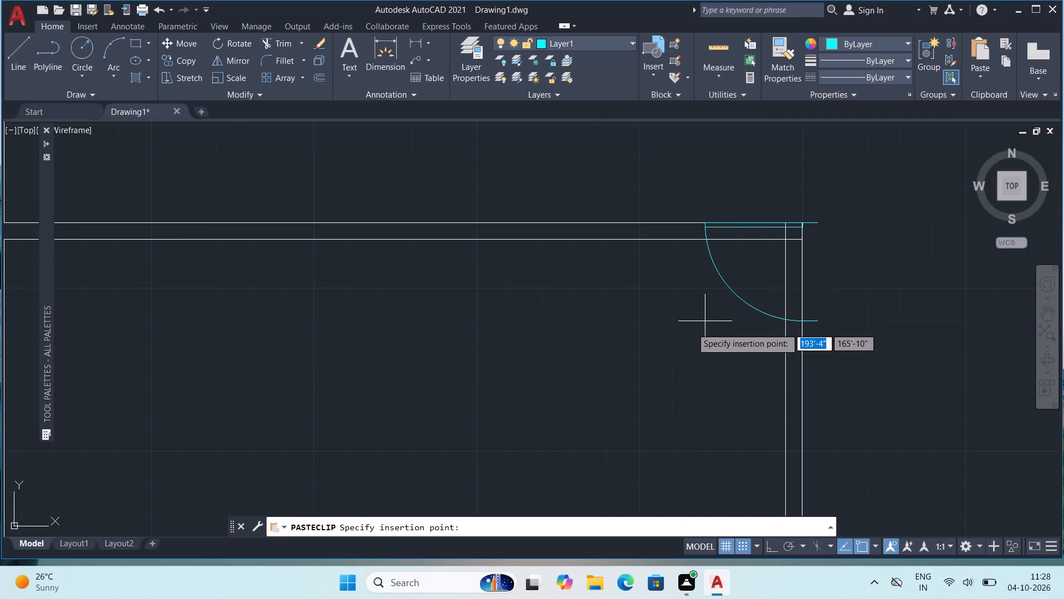
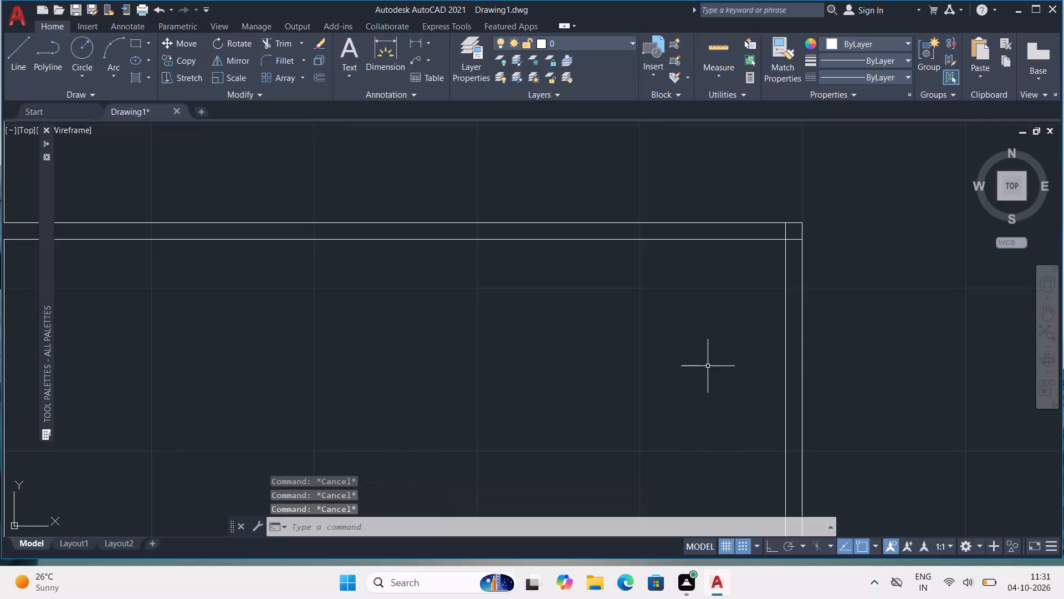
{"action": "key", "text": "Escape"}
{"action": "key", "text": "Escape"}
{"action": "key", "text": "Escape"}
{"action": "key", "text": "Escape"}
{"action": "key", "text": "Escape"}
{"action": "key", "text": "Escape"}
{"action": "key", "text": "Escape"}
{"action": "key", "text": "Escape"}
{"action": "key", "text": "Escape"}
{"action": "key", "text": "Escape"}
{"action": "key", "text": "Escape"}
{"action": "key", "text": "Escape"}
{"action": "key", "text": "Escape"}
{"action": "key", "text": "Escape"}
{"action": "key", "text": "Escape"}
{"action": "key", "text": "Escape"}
Open the object snap settings, check which object snap modes are enabled, and accept them as they are.
{"action": "type", "text": "osnap"}
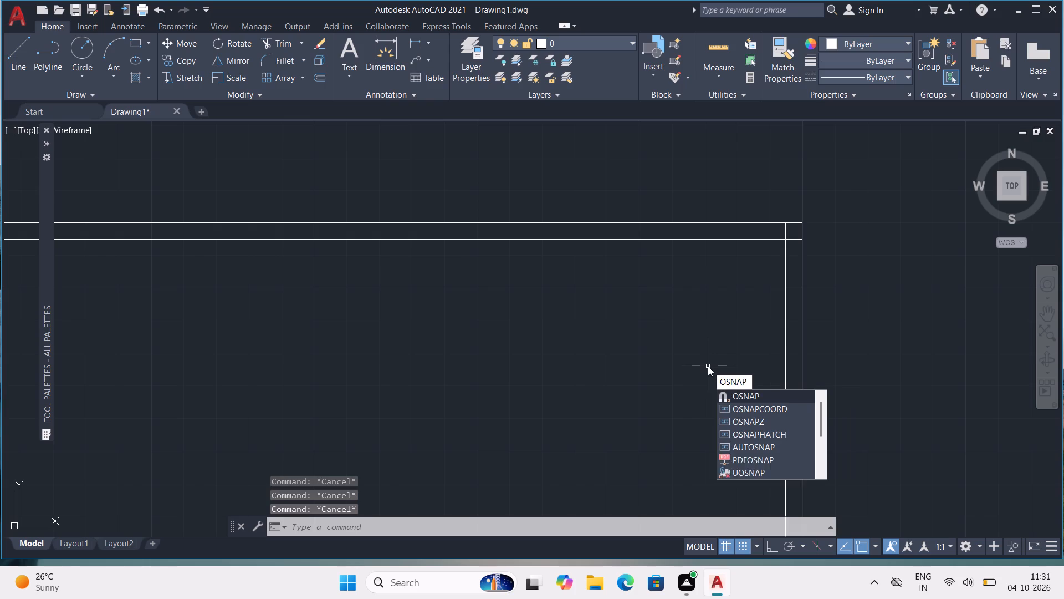
{"action": "key", "text": "Return"}
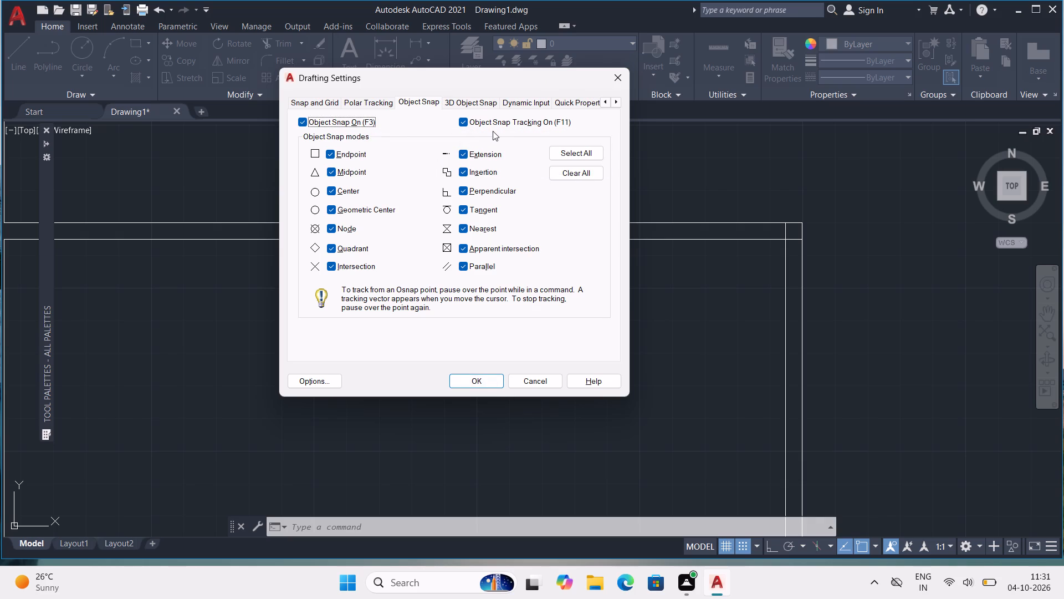
{"action": "left_click", "coordinate": [481, 382]}
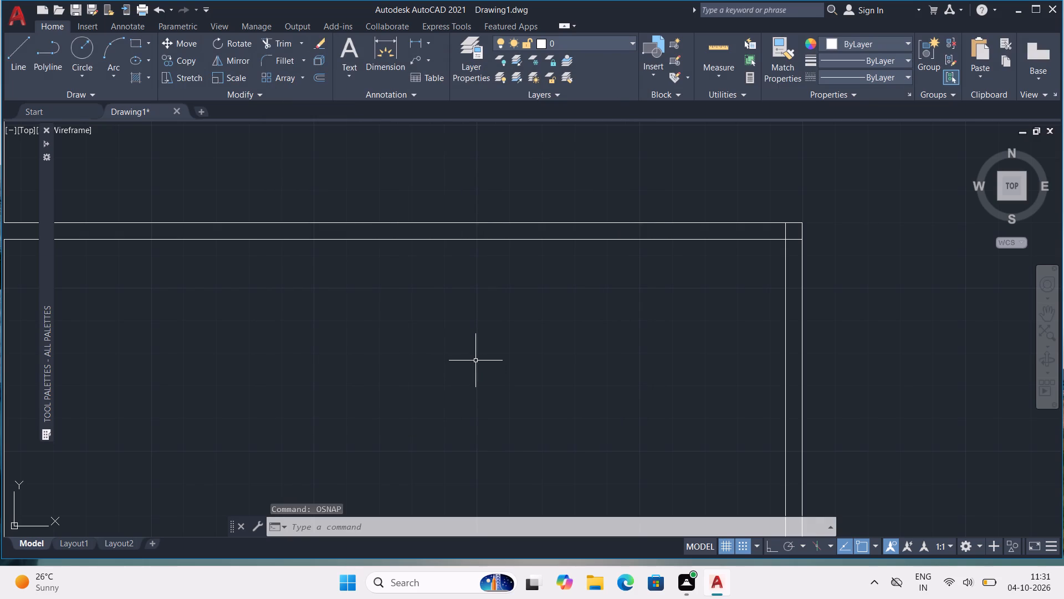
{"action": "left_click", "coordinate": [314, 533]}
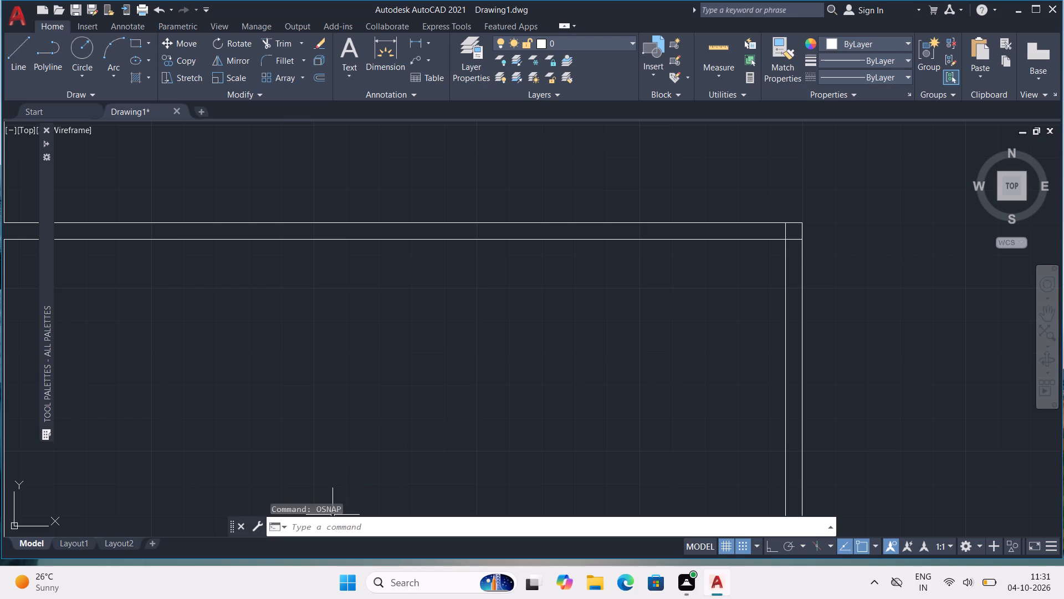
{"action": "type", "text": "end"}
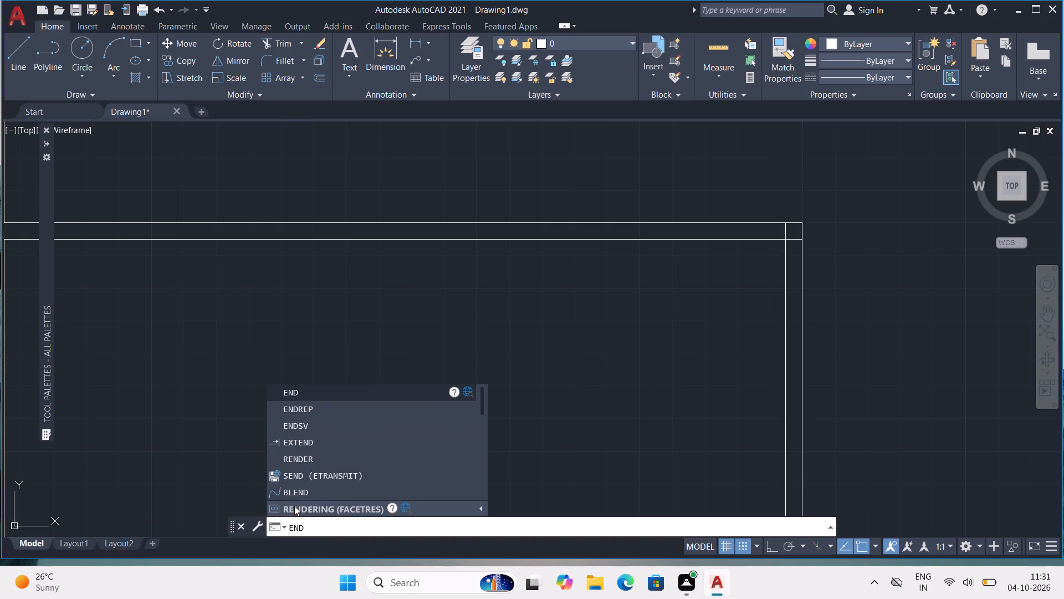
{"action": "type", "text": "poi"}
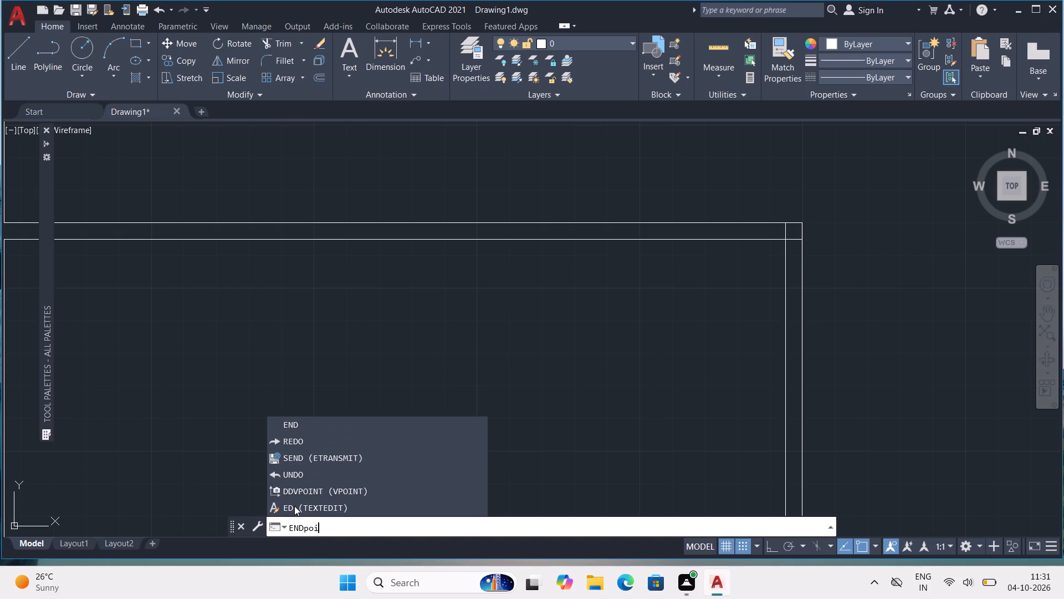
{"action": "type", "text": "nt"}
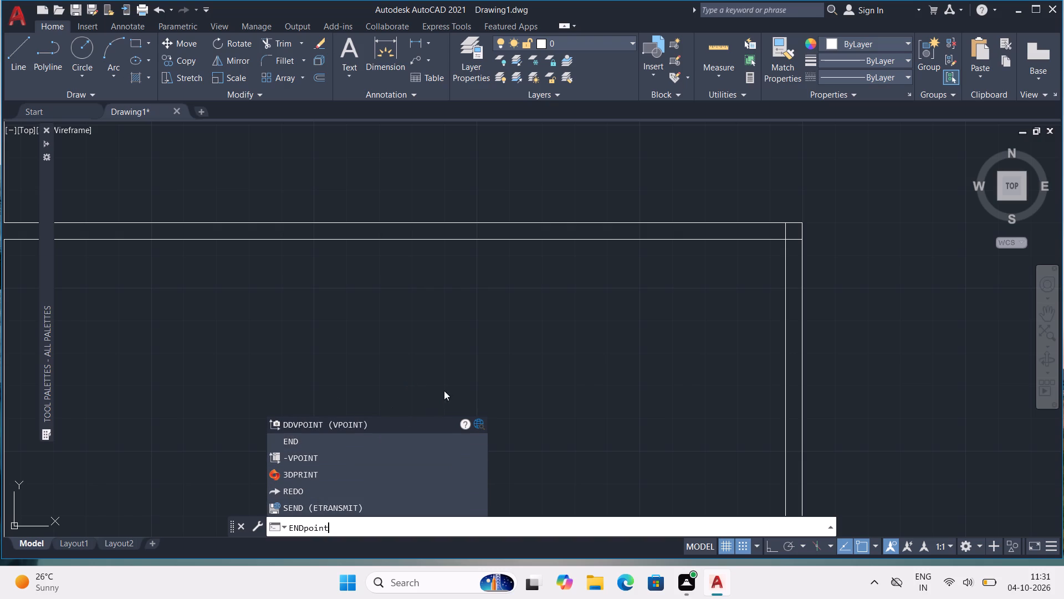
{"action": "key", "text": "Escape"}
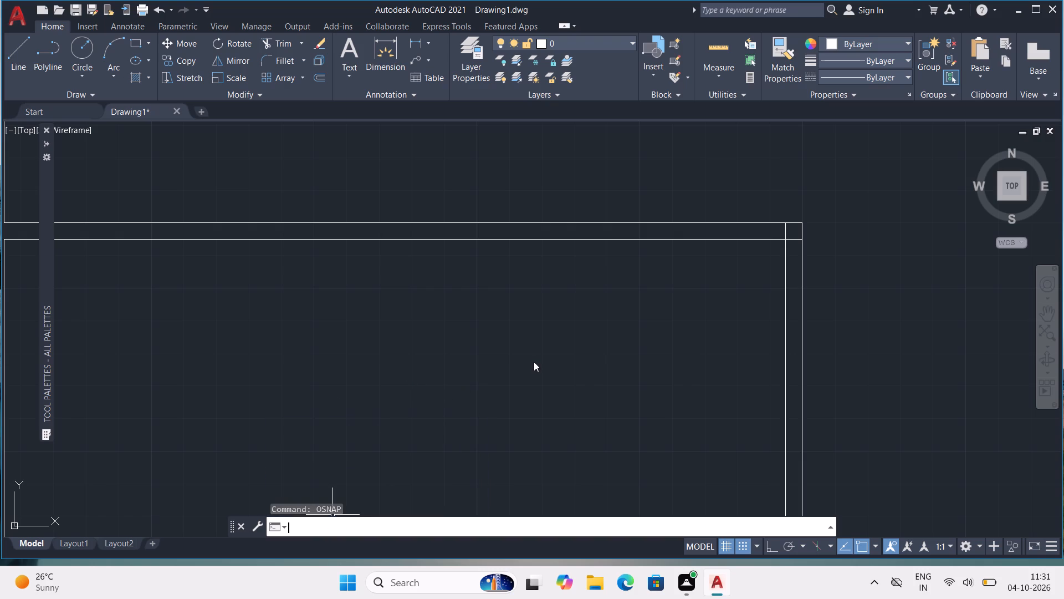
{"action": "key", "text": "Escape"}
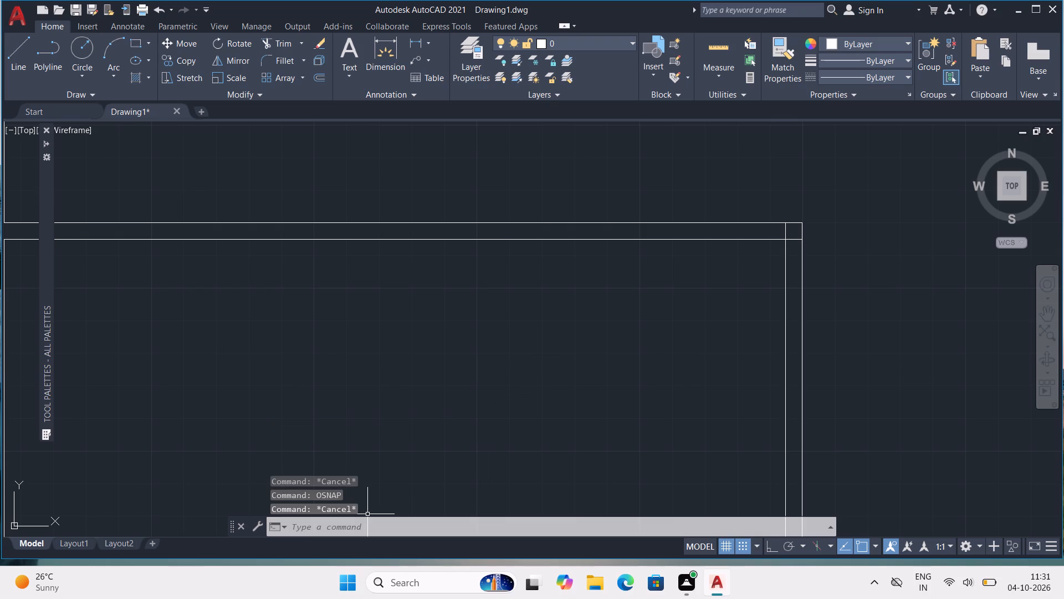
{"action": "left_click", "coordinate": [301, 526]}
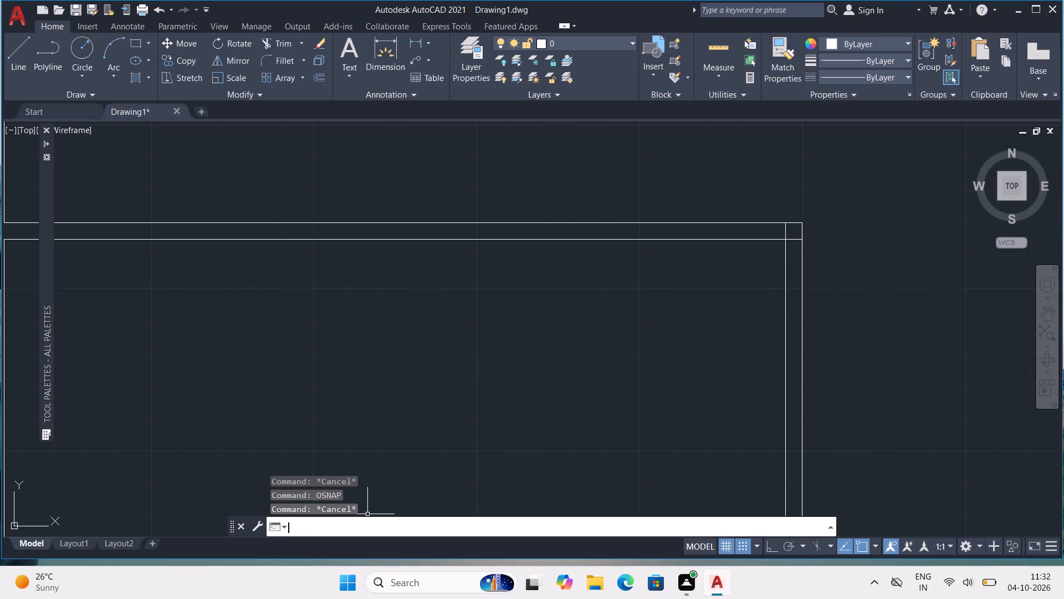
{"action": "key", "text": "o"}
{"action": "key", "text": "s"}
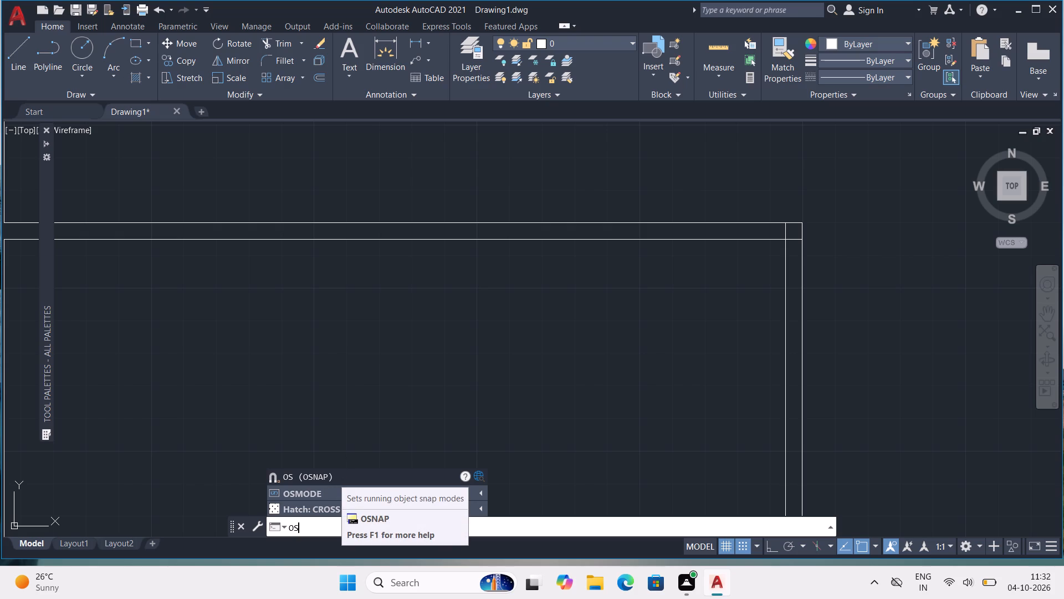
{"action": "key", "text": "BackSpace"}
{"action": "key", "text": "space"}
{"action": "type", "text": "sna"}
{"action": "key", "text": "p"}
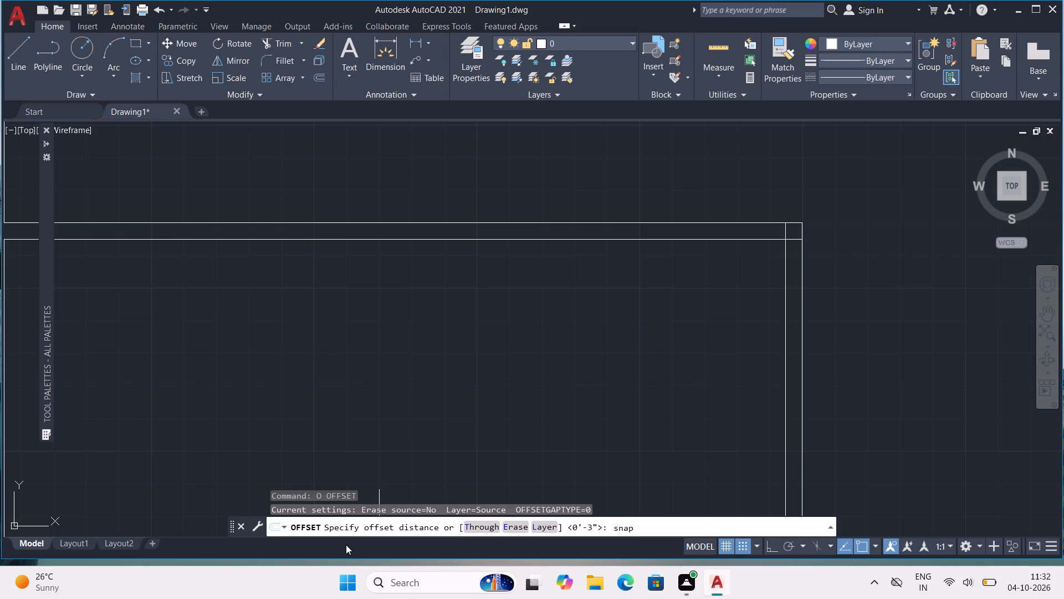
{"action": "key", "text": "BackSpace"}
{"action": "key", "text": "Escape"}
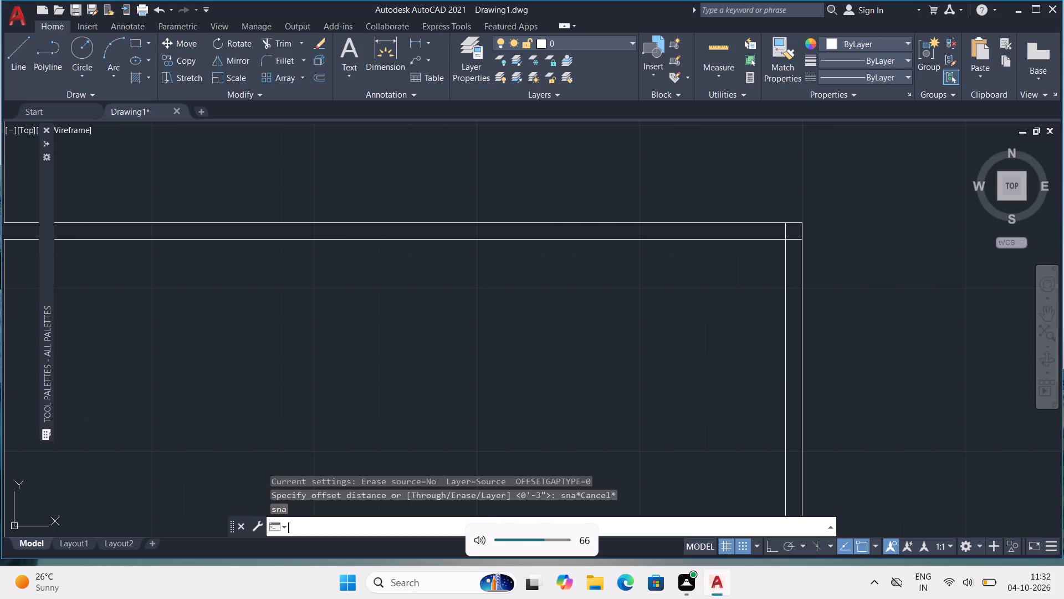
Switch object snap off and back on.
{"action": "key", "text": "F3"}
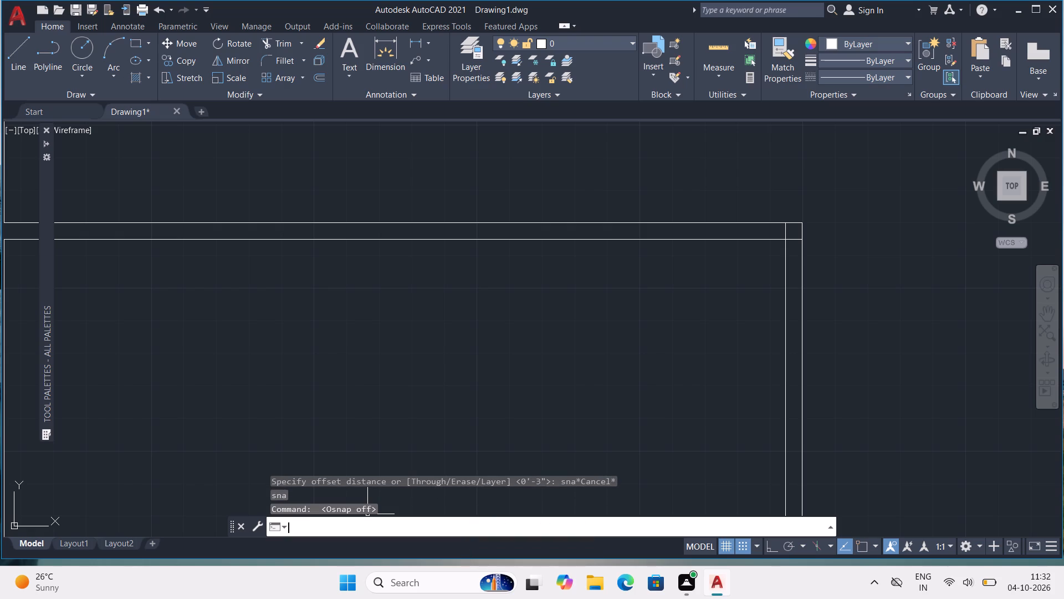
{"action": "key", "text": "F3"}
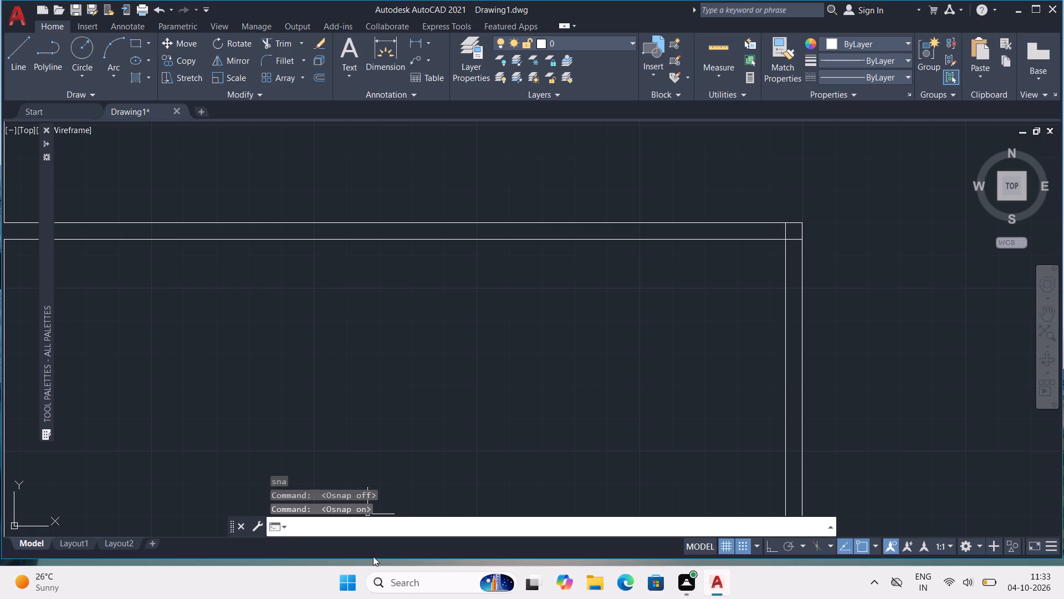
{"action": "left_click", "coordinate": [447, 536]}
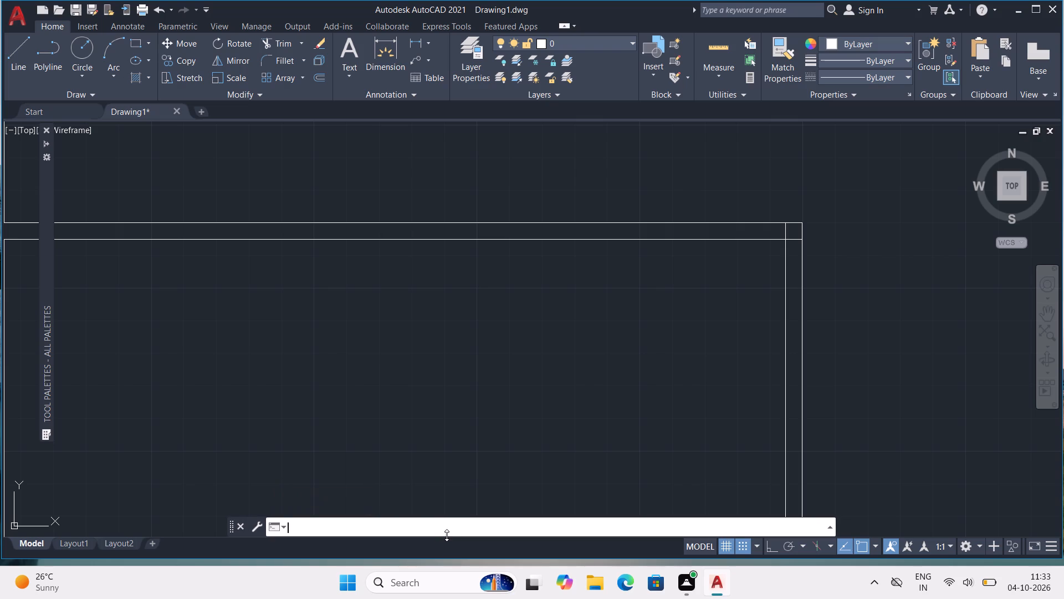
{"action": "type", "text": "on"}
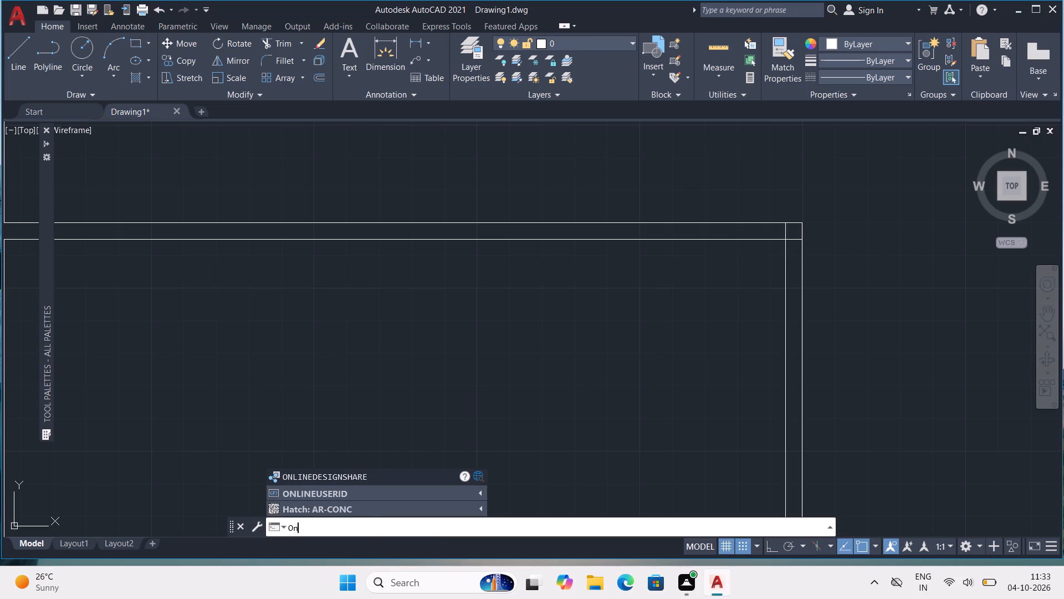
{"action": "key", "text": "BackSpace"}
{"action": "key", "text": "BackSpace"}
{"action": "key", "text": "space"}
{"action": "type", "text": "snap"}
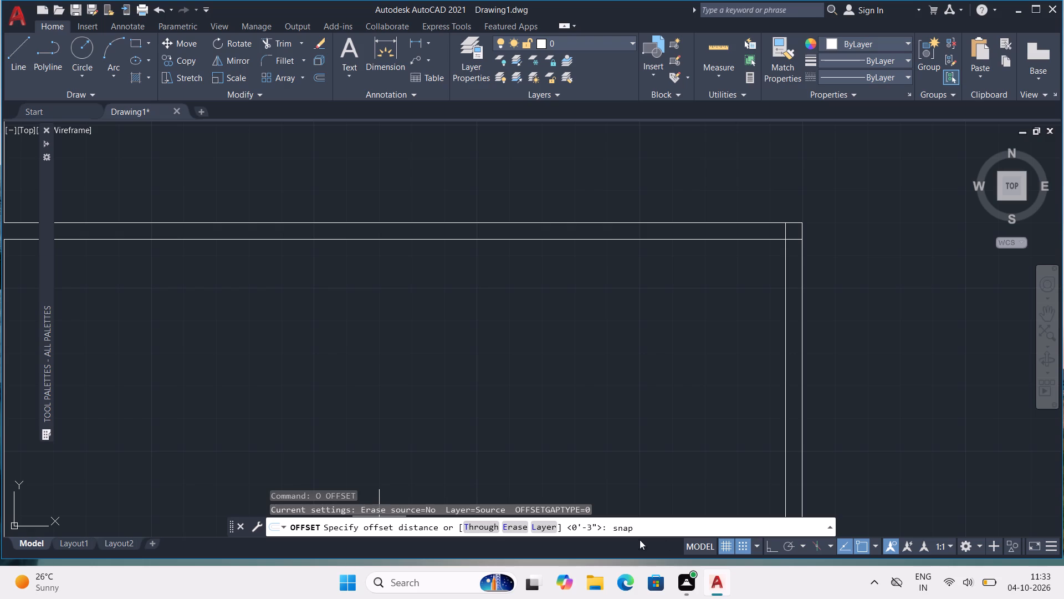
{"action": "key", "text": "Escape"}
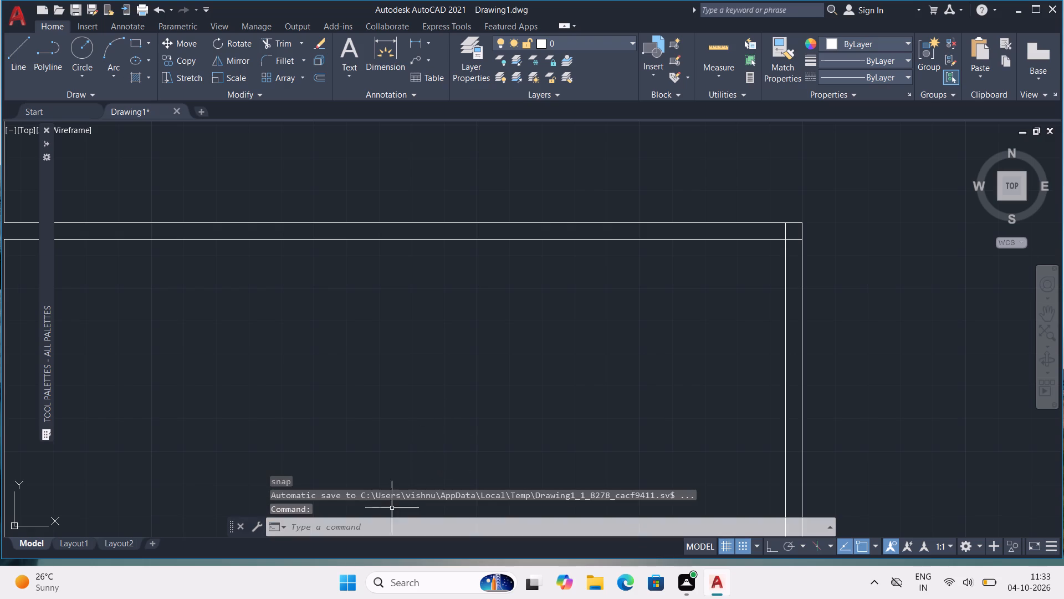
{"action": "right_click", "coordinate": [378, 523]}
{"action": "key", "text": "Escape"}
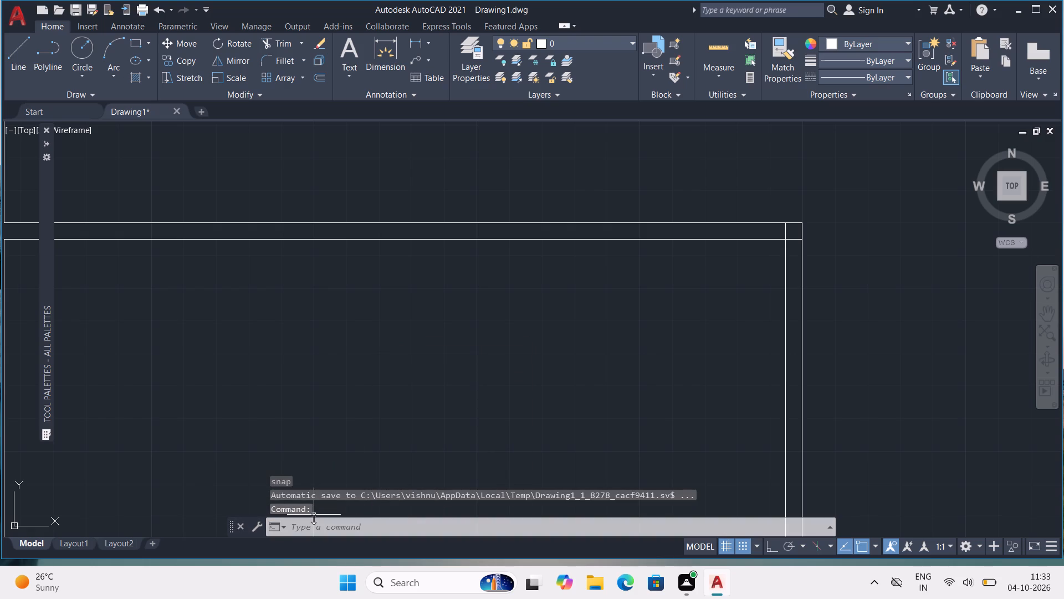
Reopen the object snap settings with OSNAP, review the snap modes, and accept them without changes.
{"action": "left_click", "coordinate": [313, 529]}
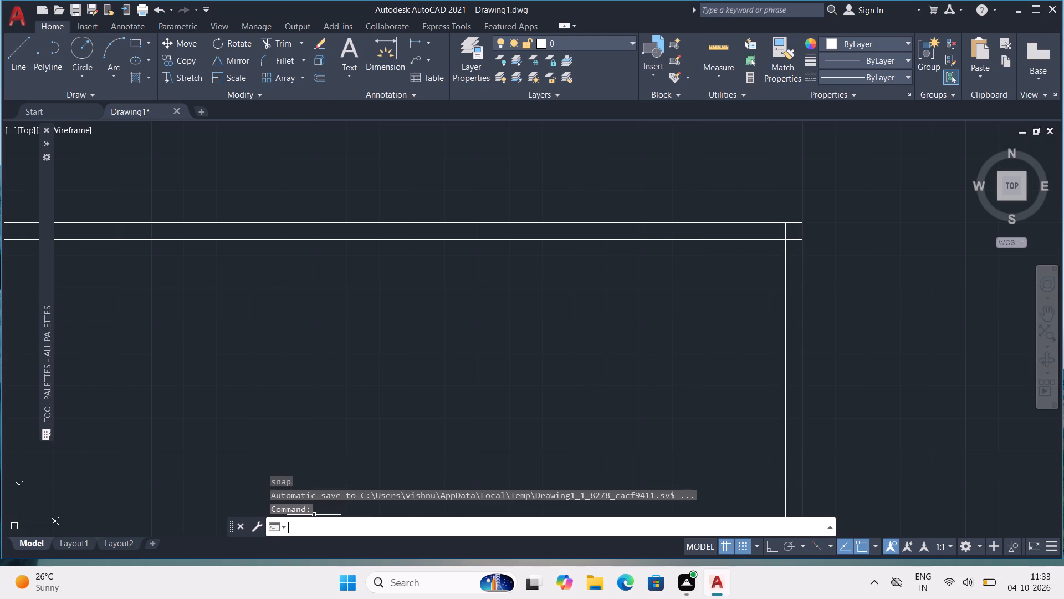
{"action": "type", "text": "os"}
{"action": "type", "text": "na"}
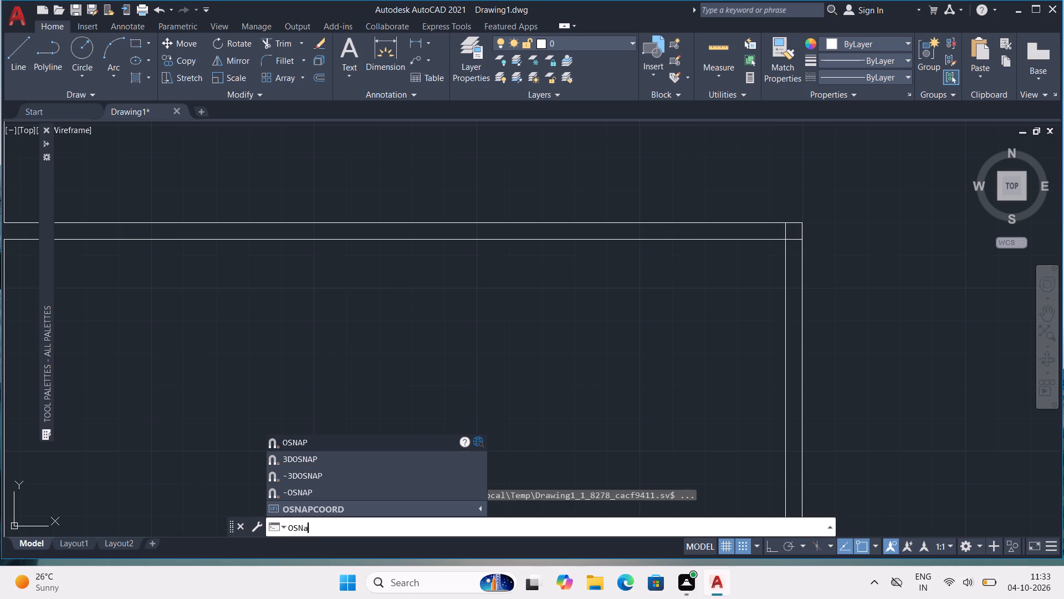
{"action": "key", "text": "p"}
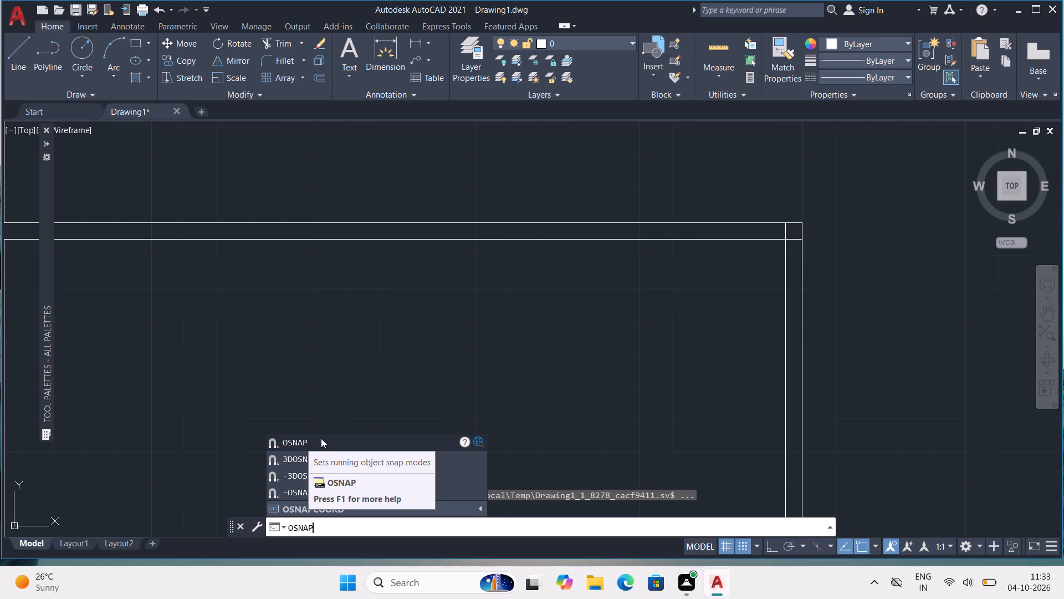
{"action": "left_click", "coordinate": [329, 447]}
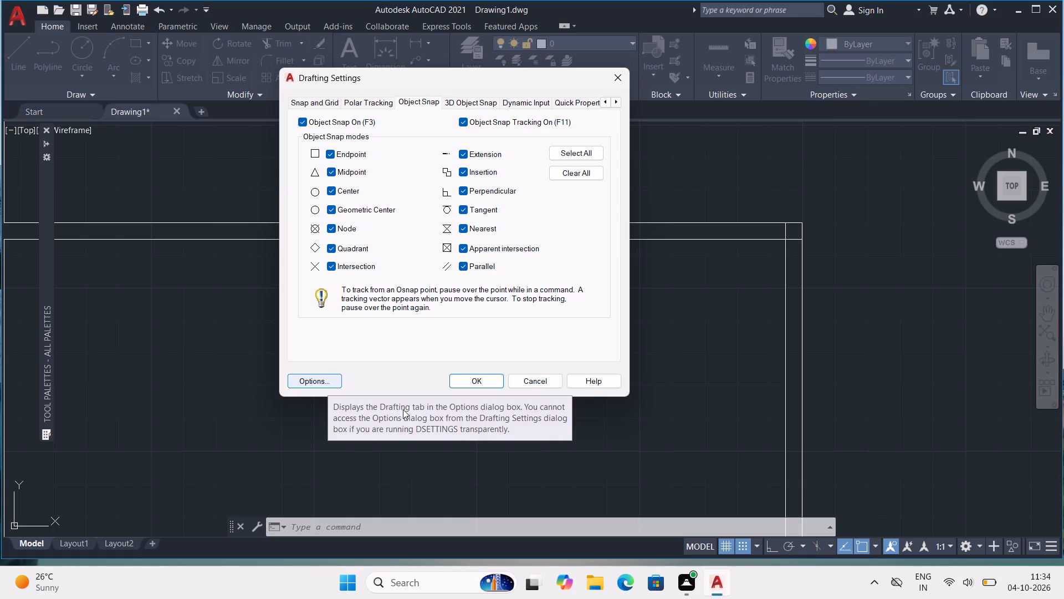
{"action": "left_click", "coordinate": [476, 385]}
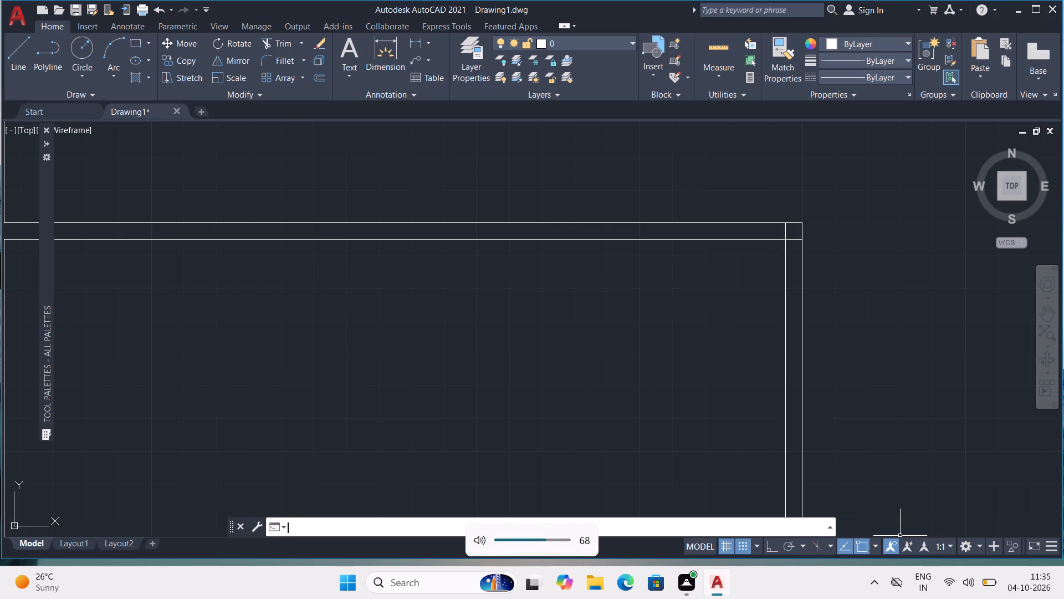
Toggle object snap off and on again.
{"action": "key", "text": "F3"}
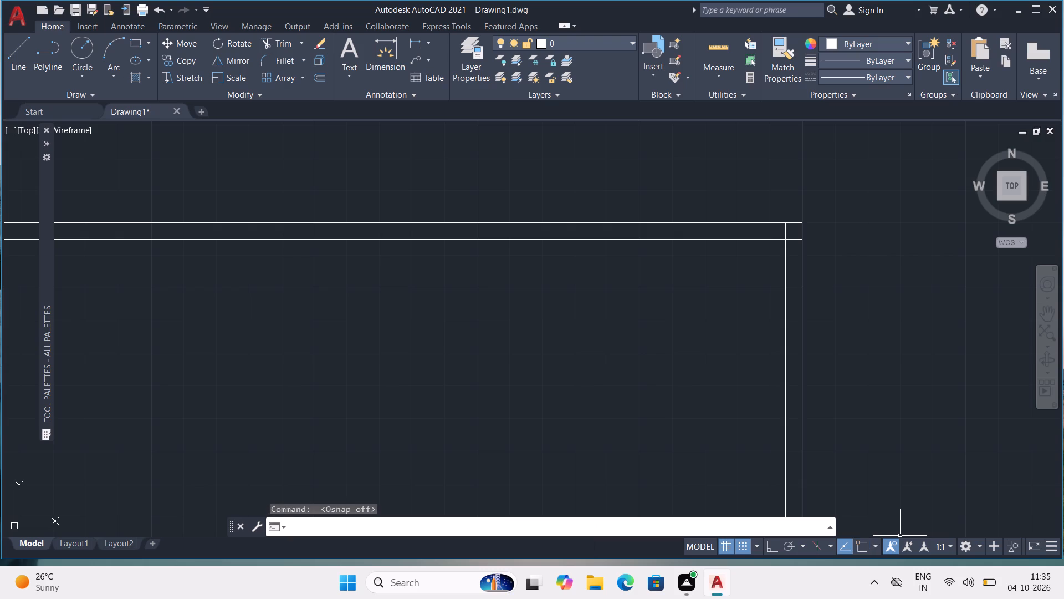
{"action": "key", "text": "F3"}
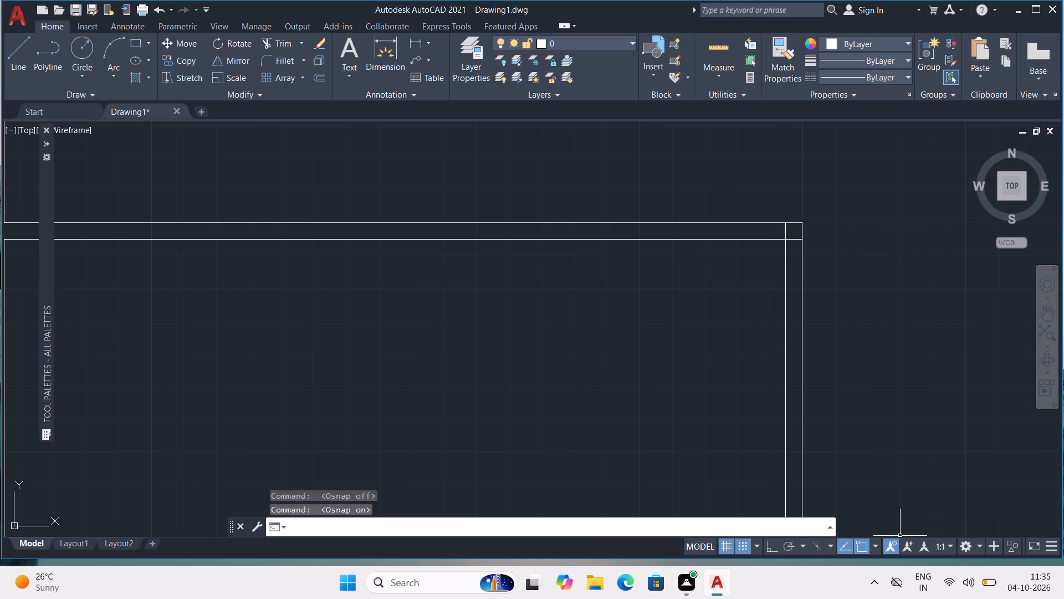
Reopen the object snap settings with OSNAP, review the enabled snap modes, and accept them without changes.
{"action": "left_click", "coordinate": [622, 534]}
{"action": "type", "text": "osnap"}
{"action": "key", "text": "Return"}
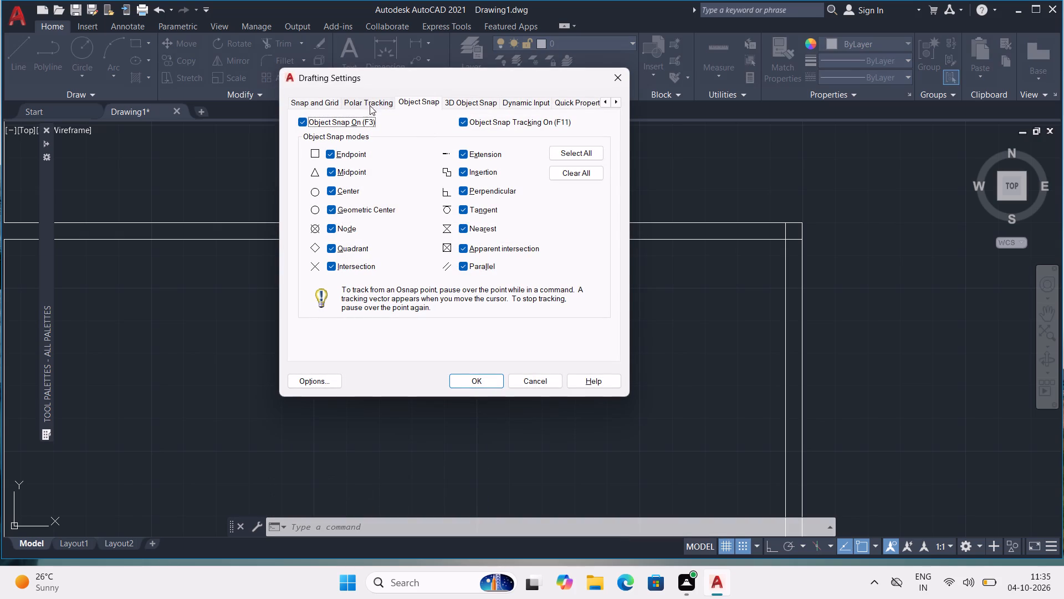
{"action": "left_click", "coordinate": [615, 102]}
{"action": "left_click", "coordinate": [616, 102]}
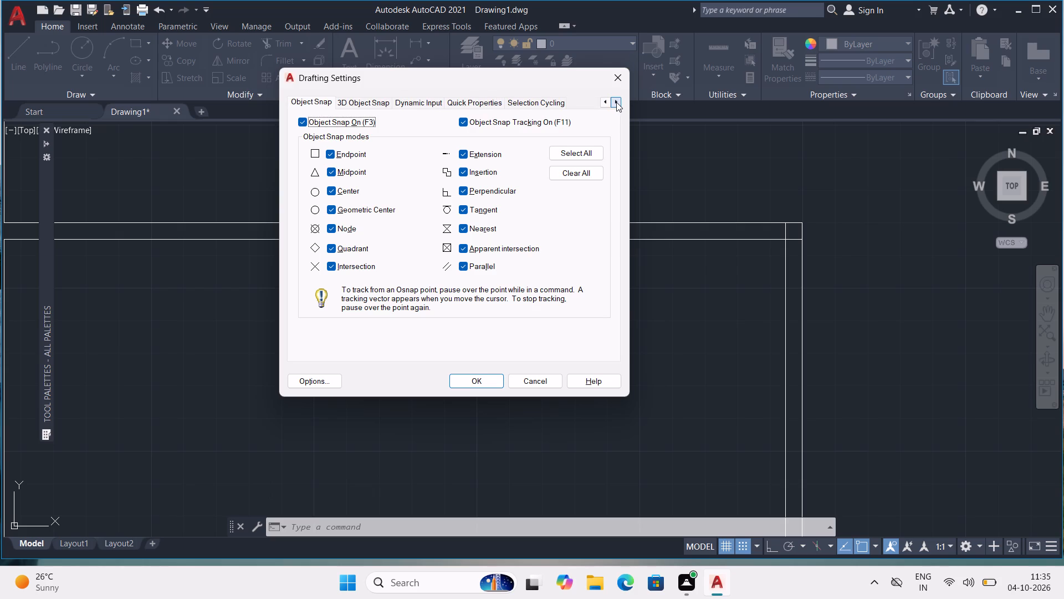
{"action": "left_click", "coordinate": [604, 100]}
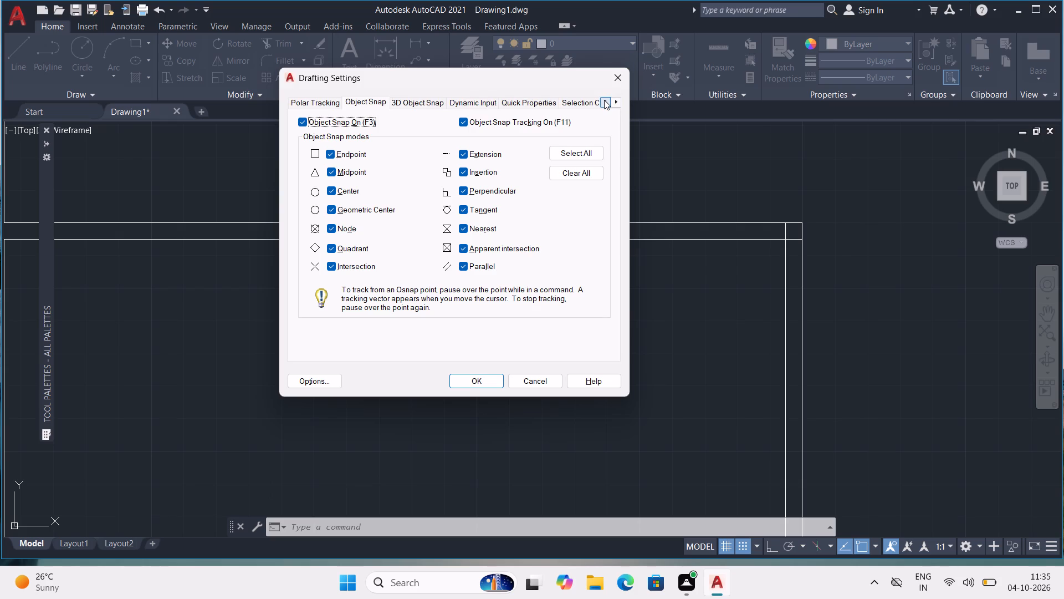
{"action": "left_click", "coordinate": [604, 100]}
{"action": "left_click", "coordinate": [604, 99]}
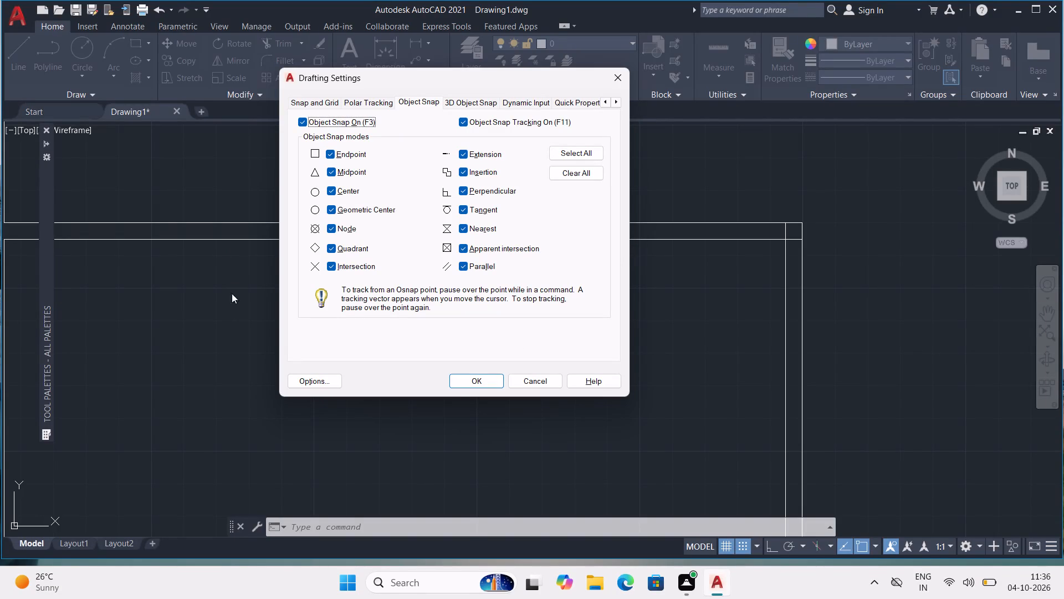
{"action": "left_click", "coordinate": [457, 384]}
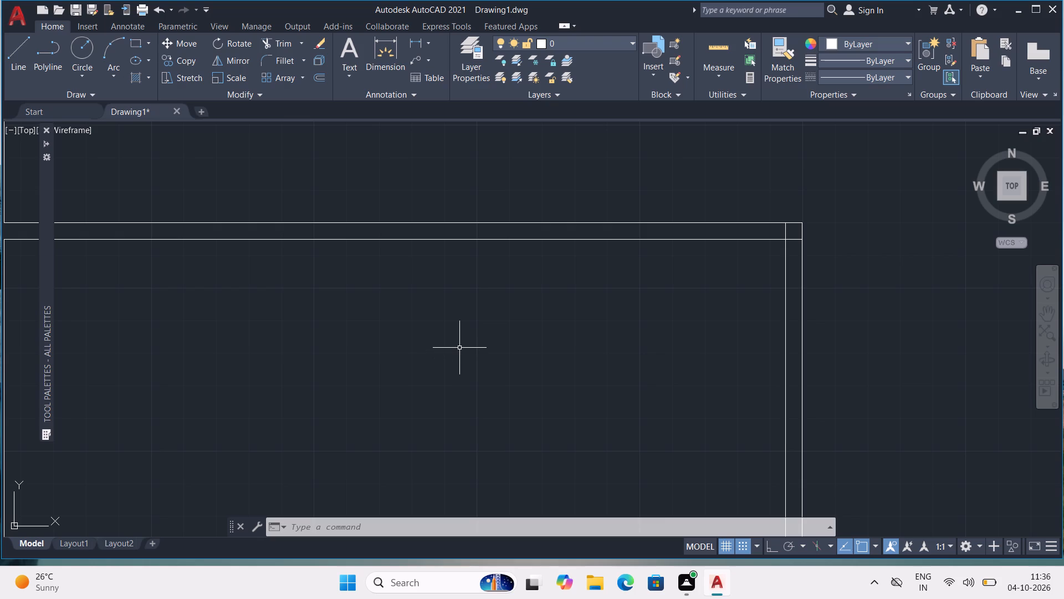
{"action": "key", "text": "Escape"}
{"action": "key", "text": "Escape"}
{"action": "key", "text": "Escape"}
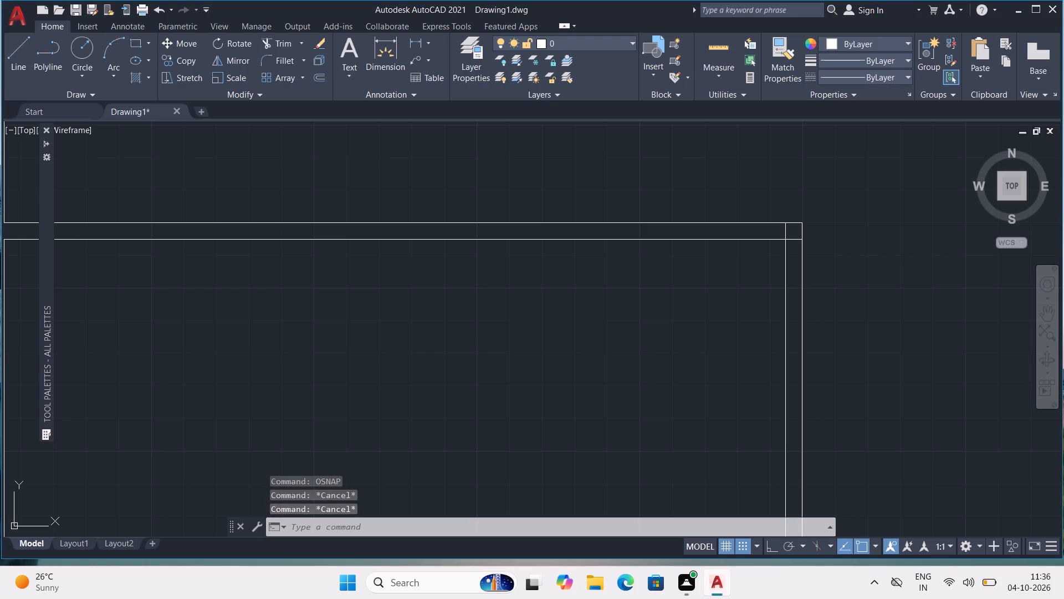
{"action": "key", "text": "Escape"}
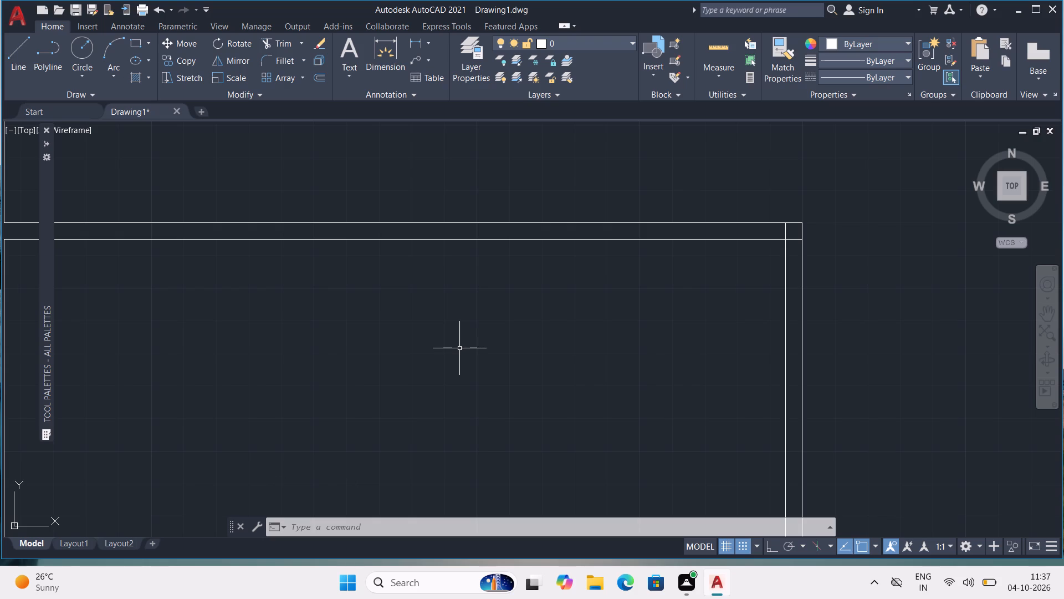
Copy the downward-swinging door block with the horizontal leaf from the door group outside the plan.
{"action": "scroll", "coordinate": [509, 407], "scroll_direction": "down", "scroll_amount": 3}
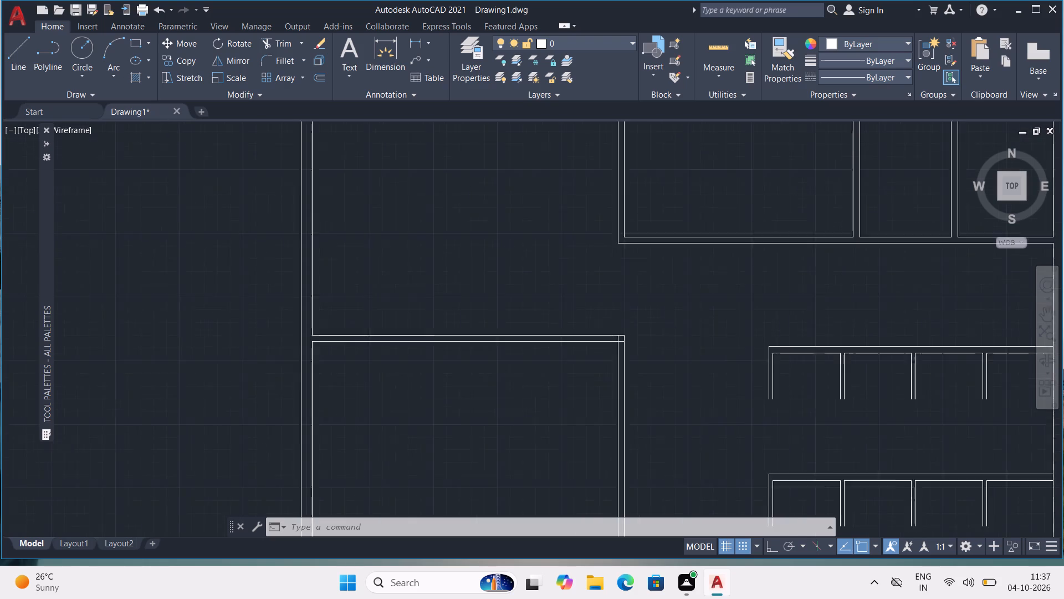
{"action": "middle_click_drag", "start_coordinate": [507, 403], "coordinate": [508, 375]}
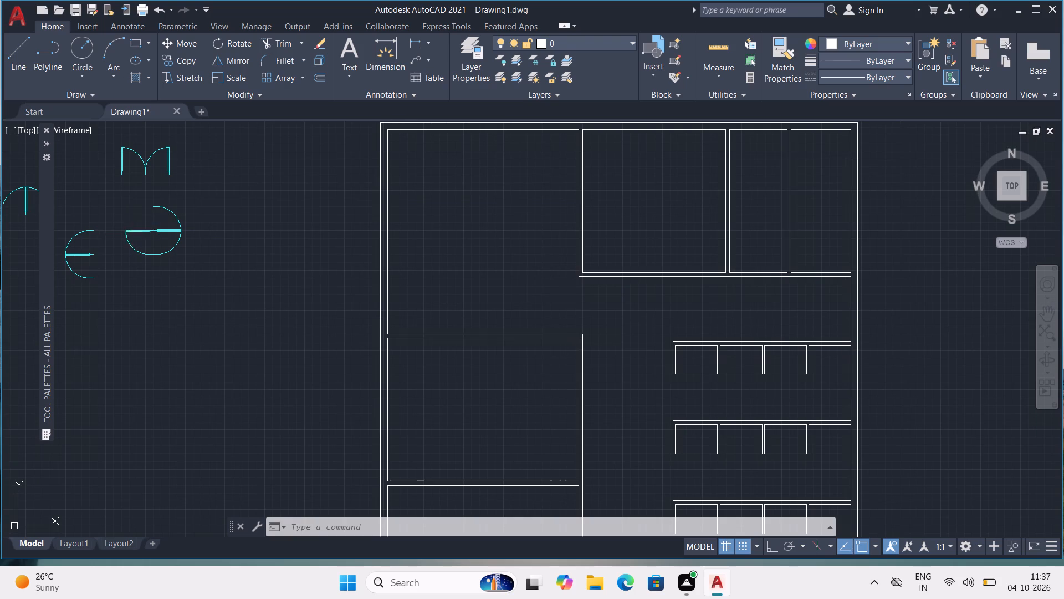
{"action": "left_click", "coordinate": [132, 233]}
{"action": "key", "text": "ctrl+c"}
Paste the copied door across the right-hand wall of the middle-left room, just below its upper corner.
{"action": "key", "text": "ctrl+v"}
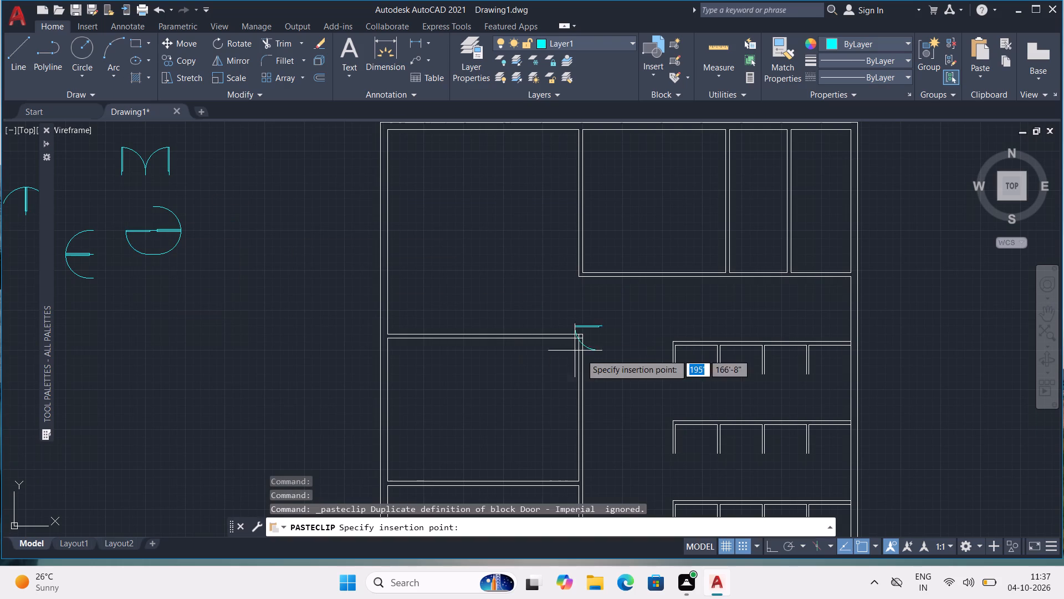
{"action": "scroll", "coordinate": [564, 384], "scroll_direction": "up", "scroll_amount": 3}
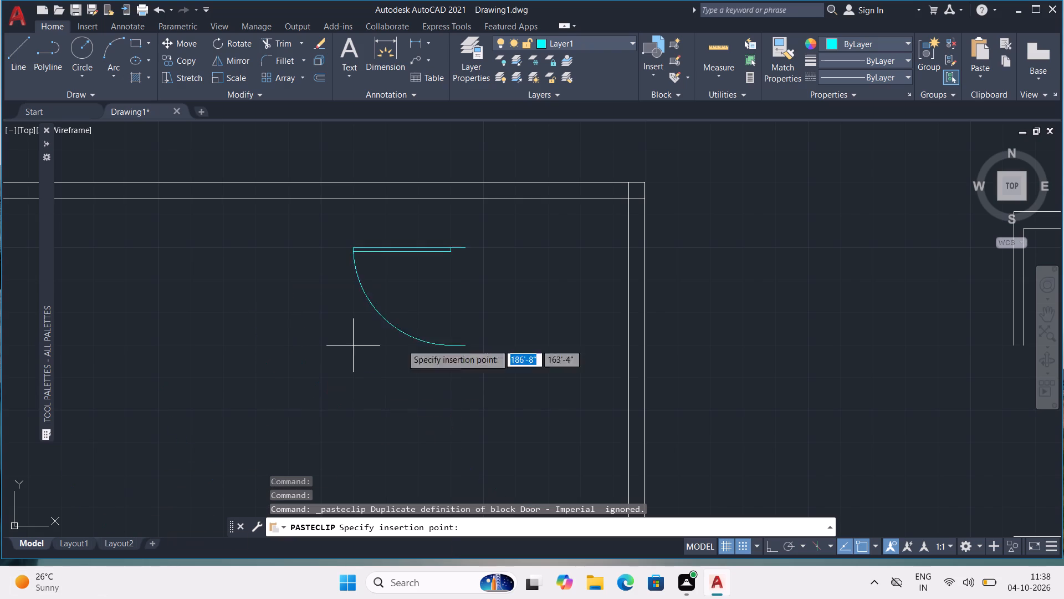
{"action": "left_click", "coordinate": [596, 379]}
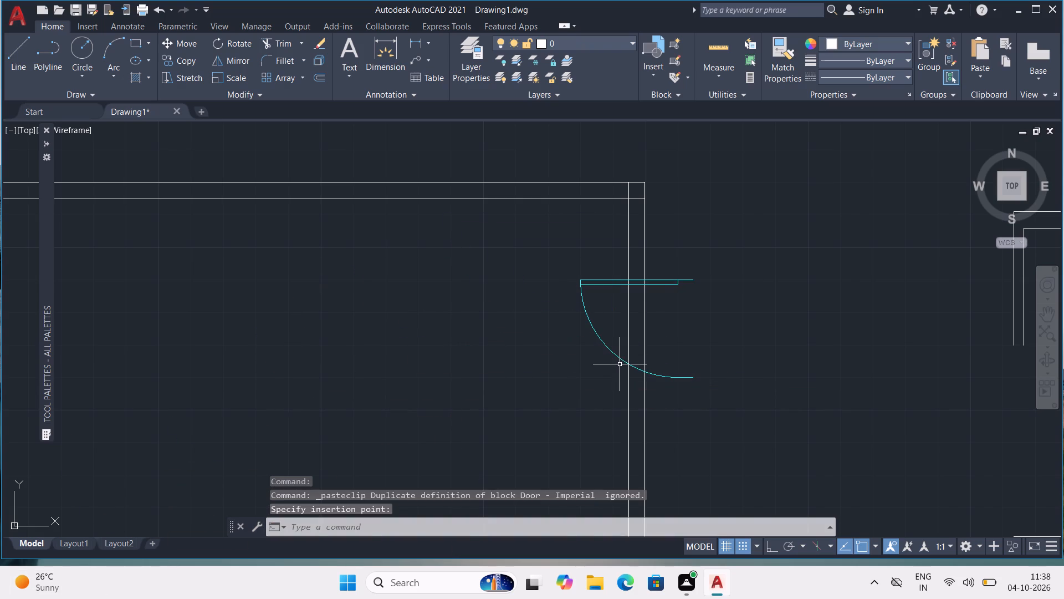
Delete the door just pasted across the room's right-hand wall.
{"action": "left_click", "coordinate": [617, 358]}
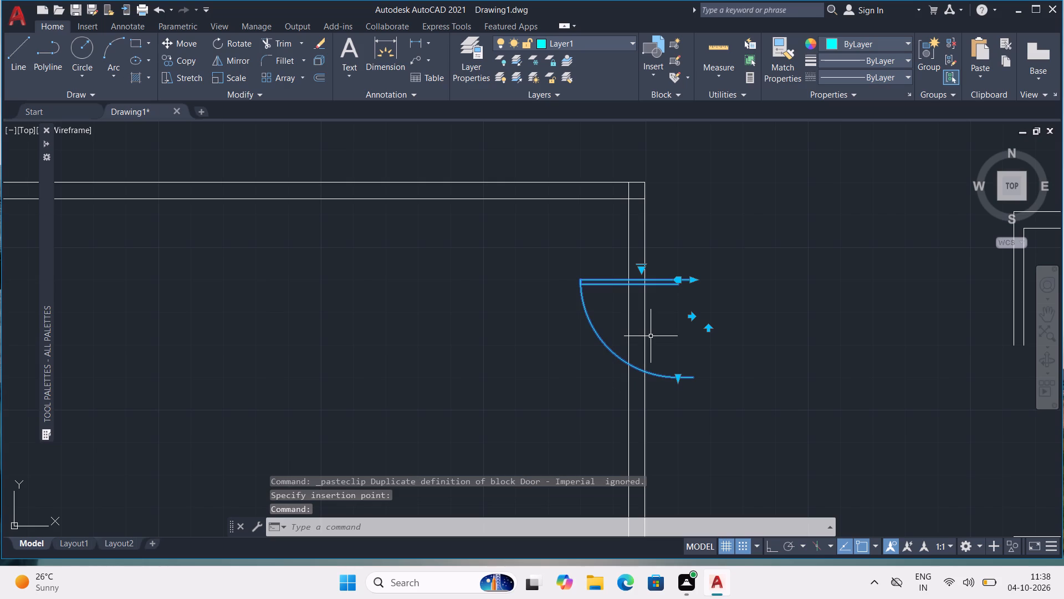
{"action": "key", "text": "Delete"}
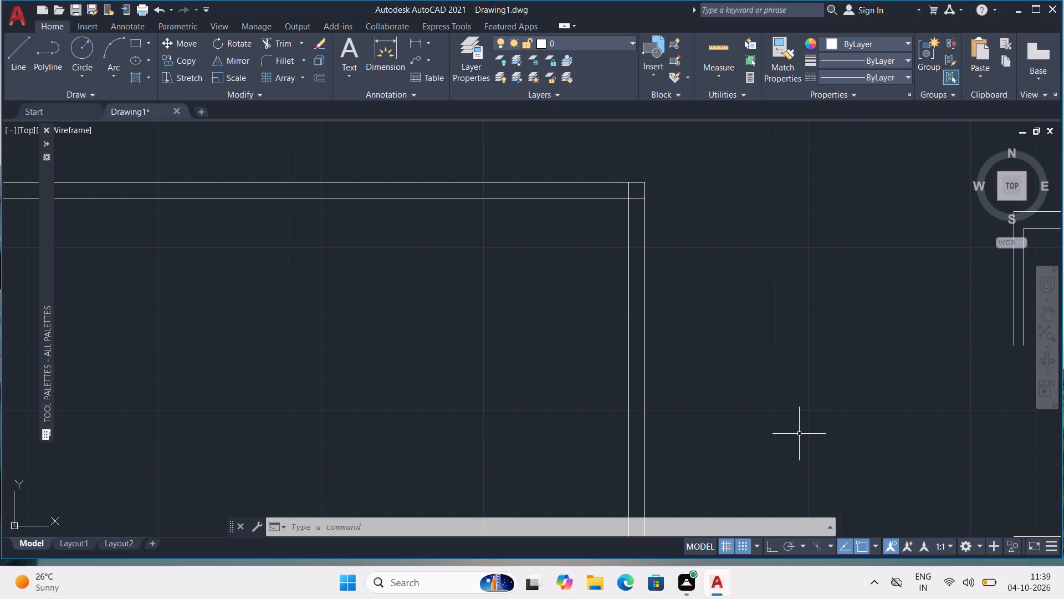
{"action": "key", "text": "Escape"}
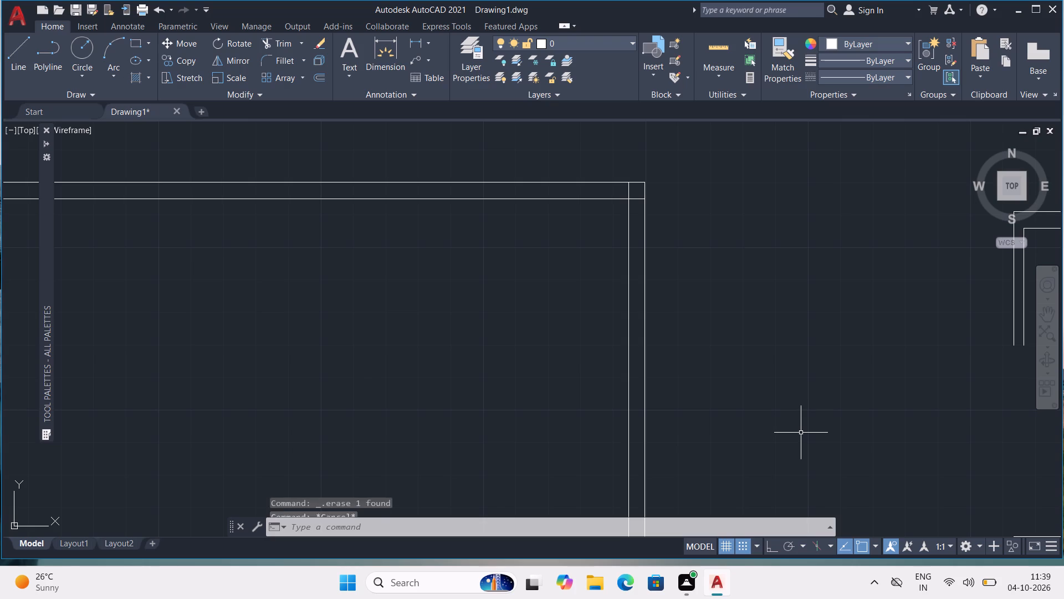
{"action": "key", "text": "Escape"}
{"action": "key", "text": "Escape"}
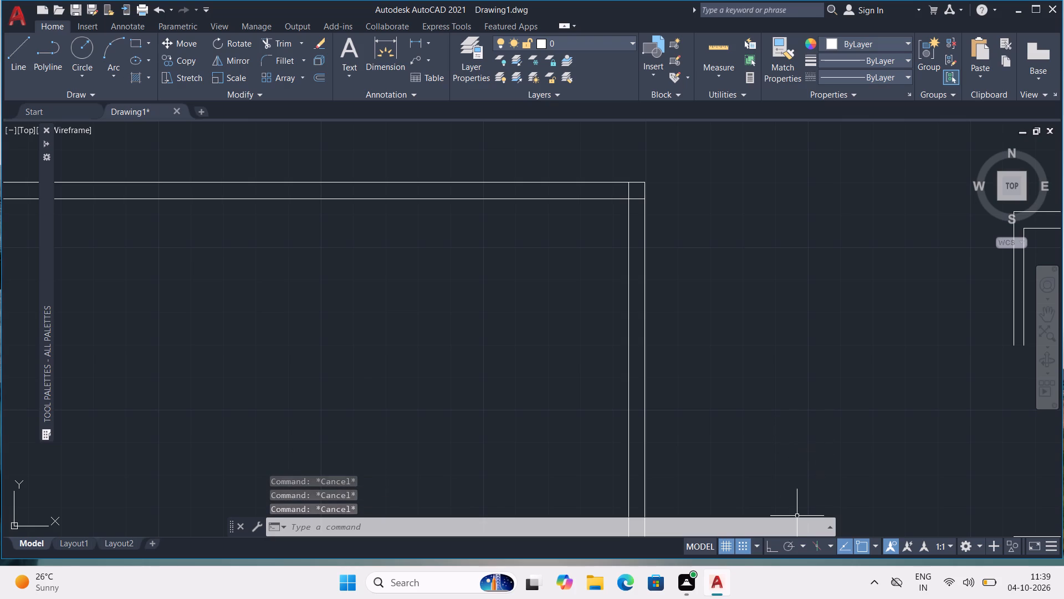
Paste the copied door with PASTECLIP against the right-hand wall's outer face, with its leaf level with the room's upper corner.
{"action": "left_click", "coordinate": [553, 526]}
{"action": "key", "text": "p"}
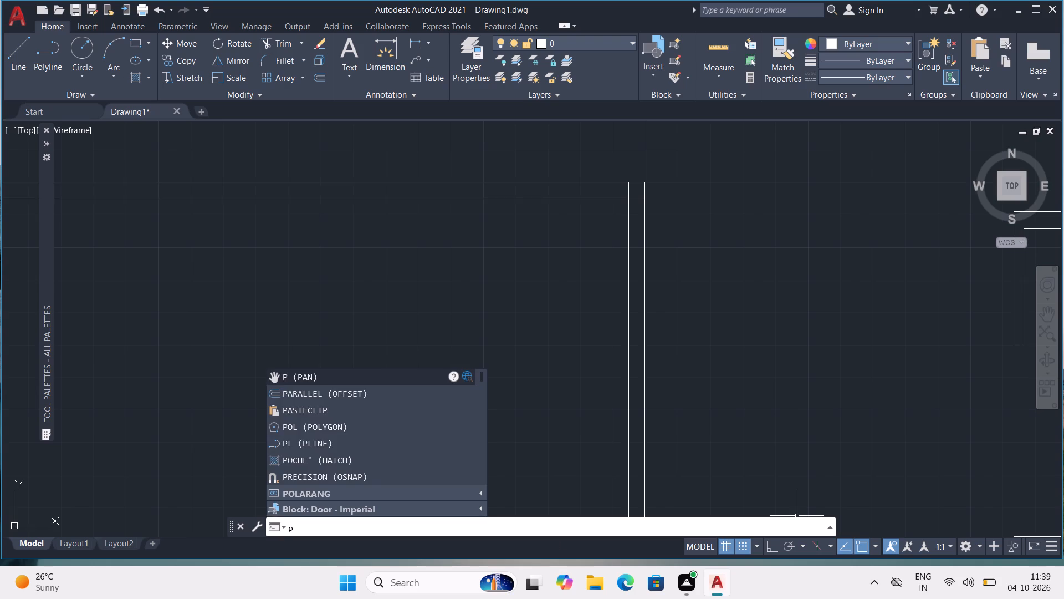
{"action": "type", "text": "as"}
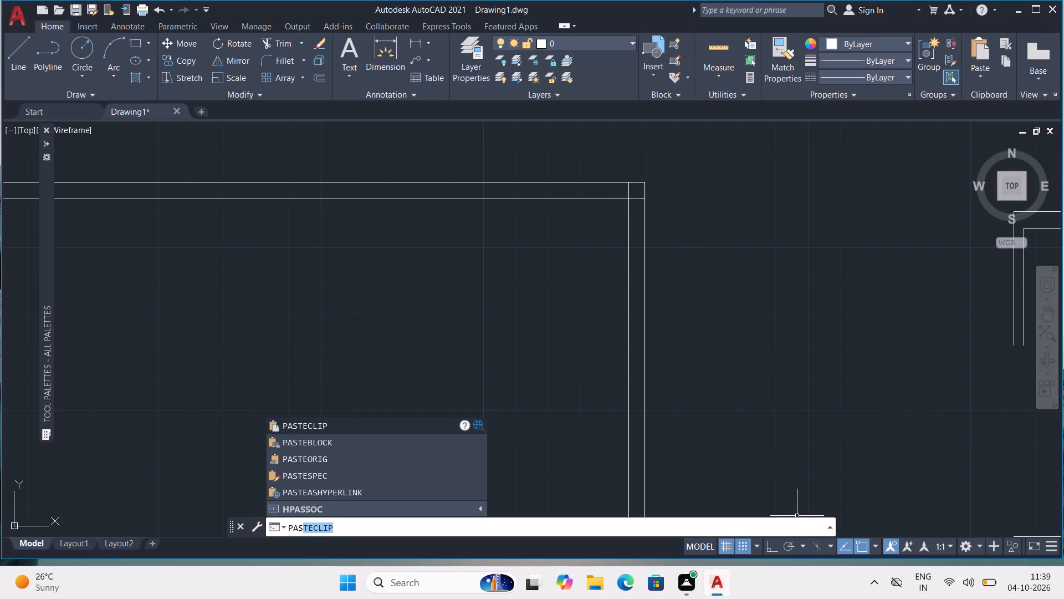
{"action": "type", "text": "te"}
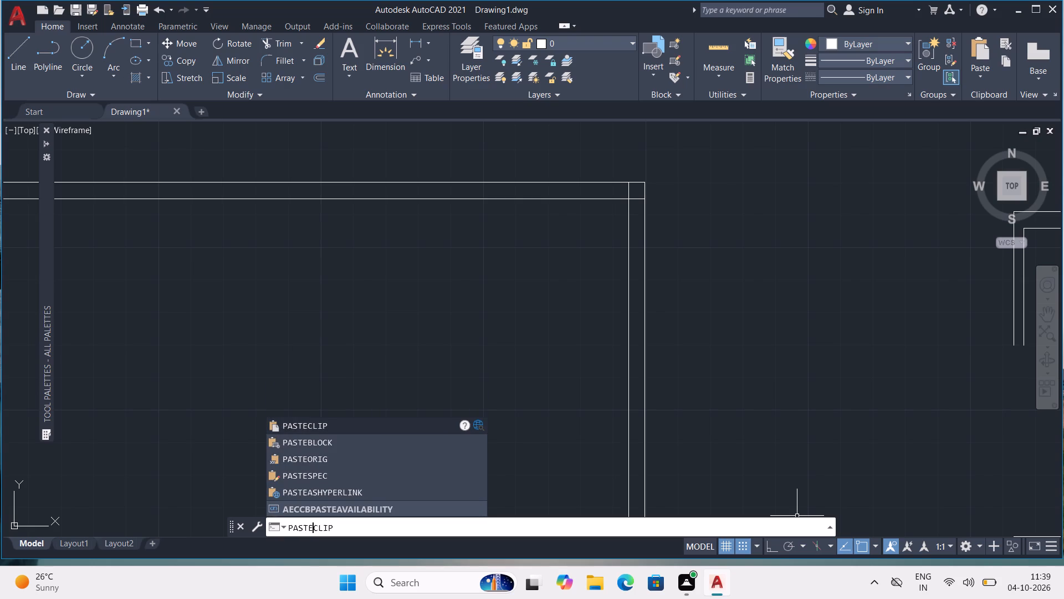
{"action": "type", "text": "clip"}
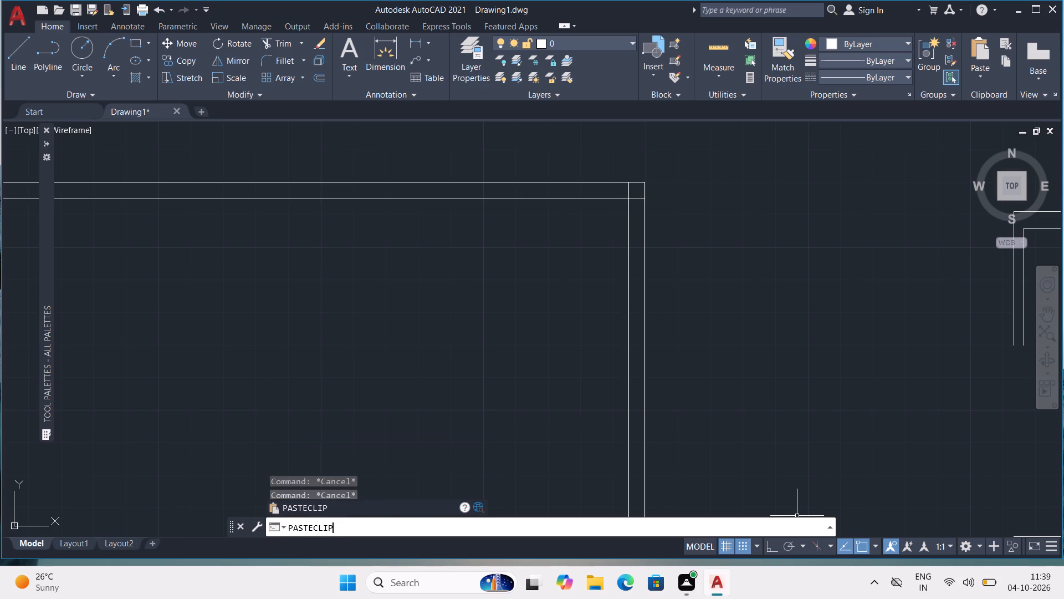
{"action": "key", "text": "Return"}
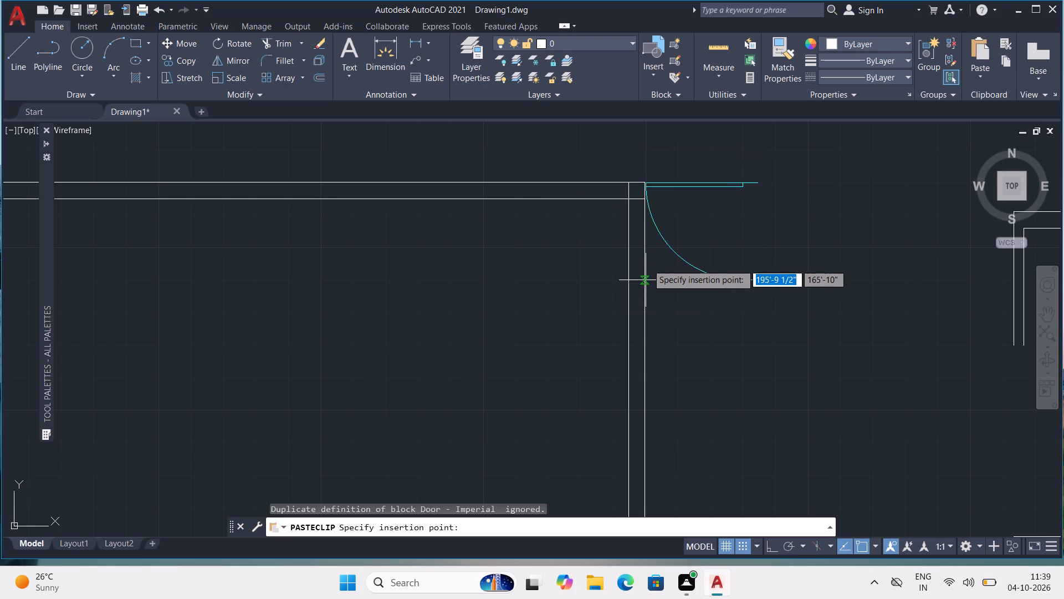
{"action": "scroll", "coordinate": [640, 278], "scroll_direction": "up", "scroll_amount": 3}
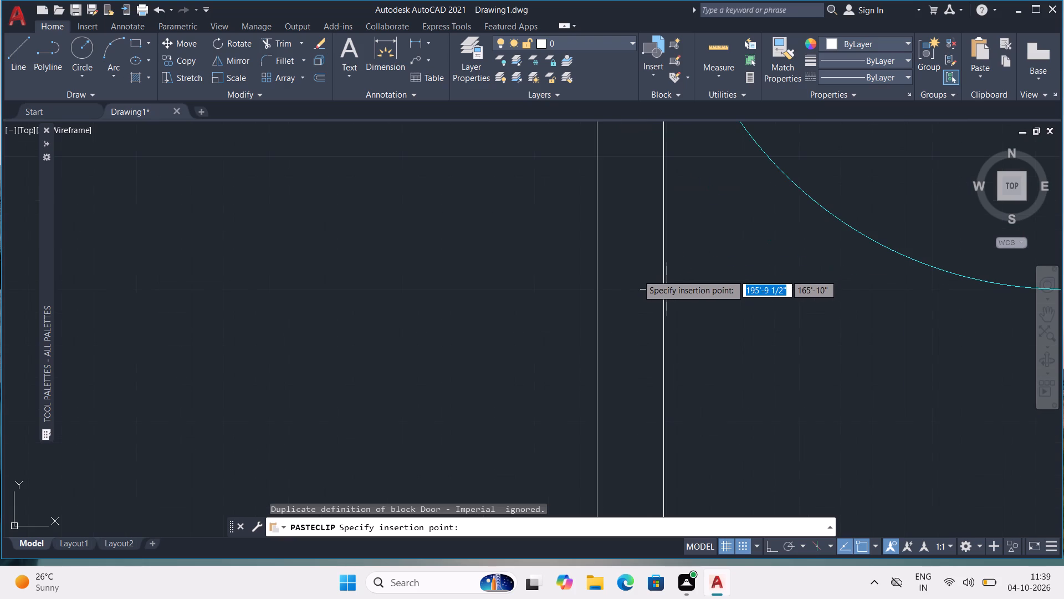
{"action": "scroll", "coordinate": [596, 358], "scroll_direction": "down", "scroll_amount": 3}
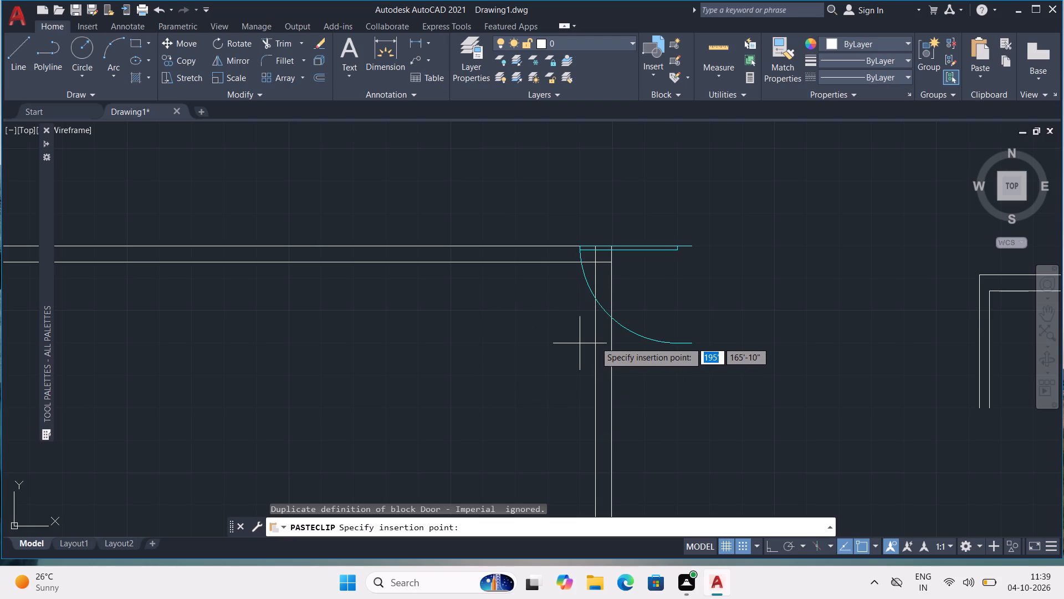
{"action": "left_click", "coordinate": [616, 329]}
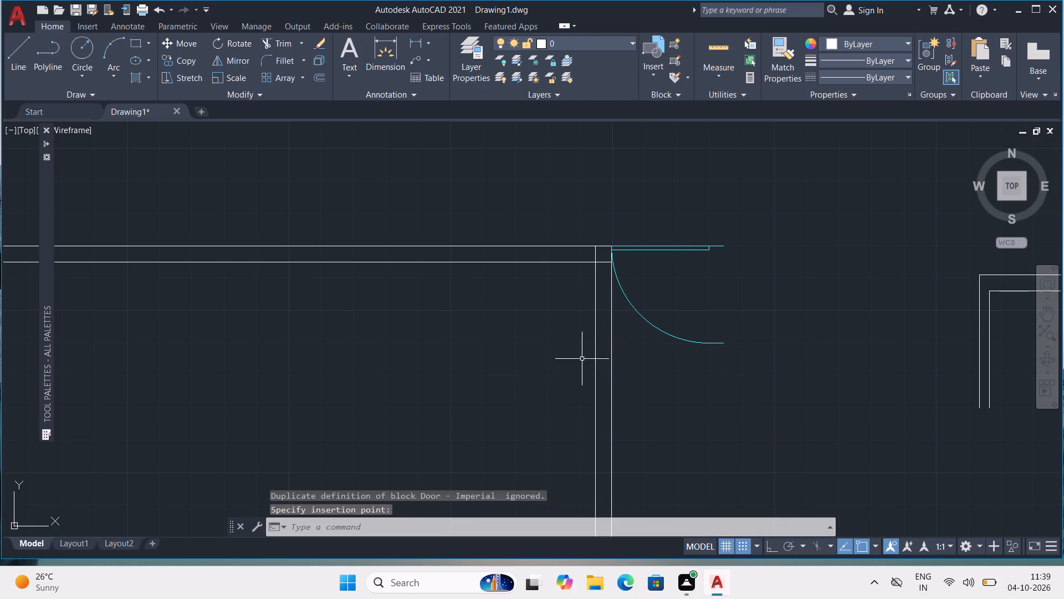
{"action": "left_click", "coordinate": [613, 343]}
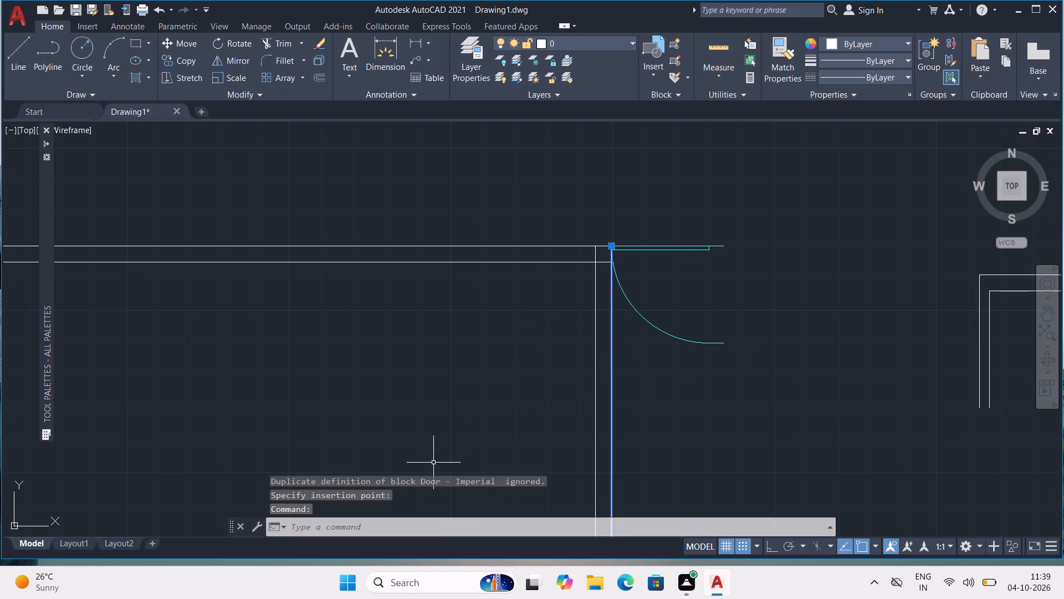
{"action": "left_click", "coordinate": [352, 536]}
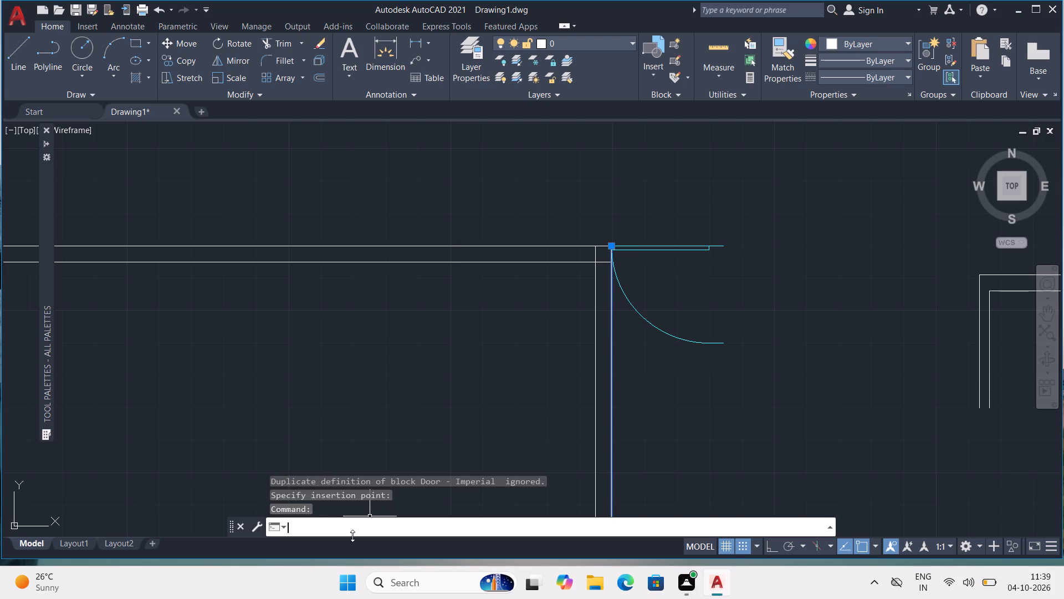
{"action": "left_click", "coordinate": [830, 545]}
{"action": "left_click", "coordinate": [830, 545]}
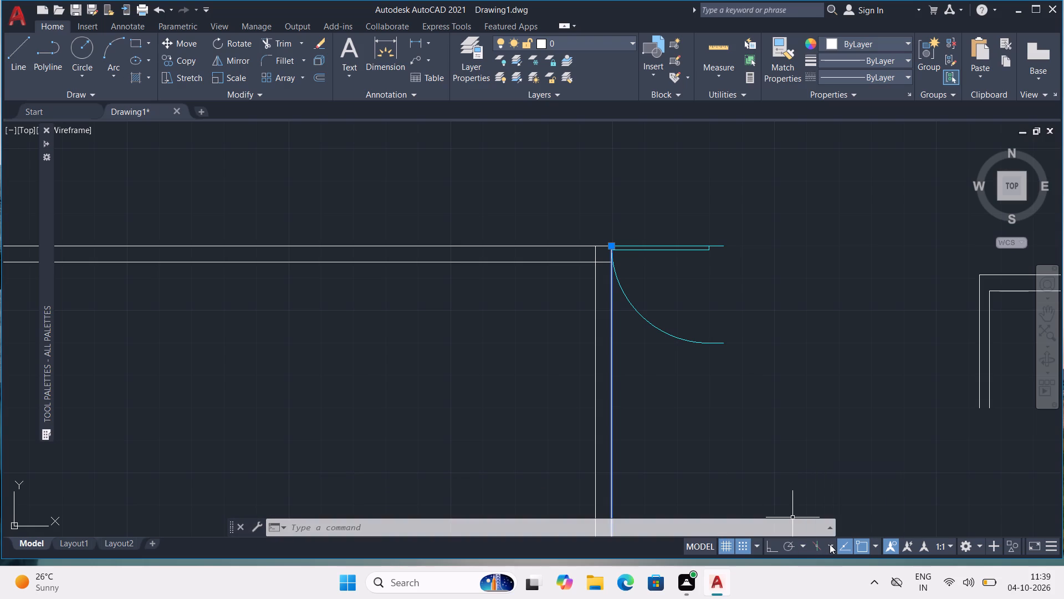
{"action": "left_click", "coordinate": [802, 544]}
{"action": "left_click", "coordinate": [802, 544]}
Turn on Ortho mode and clear any selected objects.
{"action": "left_click", "coordinate": [770, 547]}
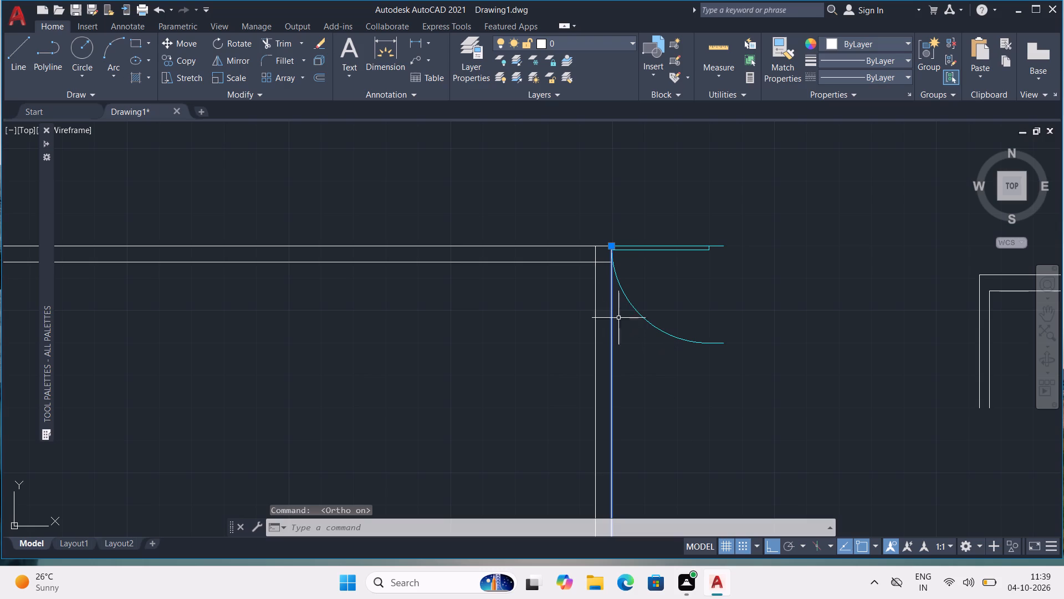
{"action": "left_click", "coordinate": [718, 404]}
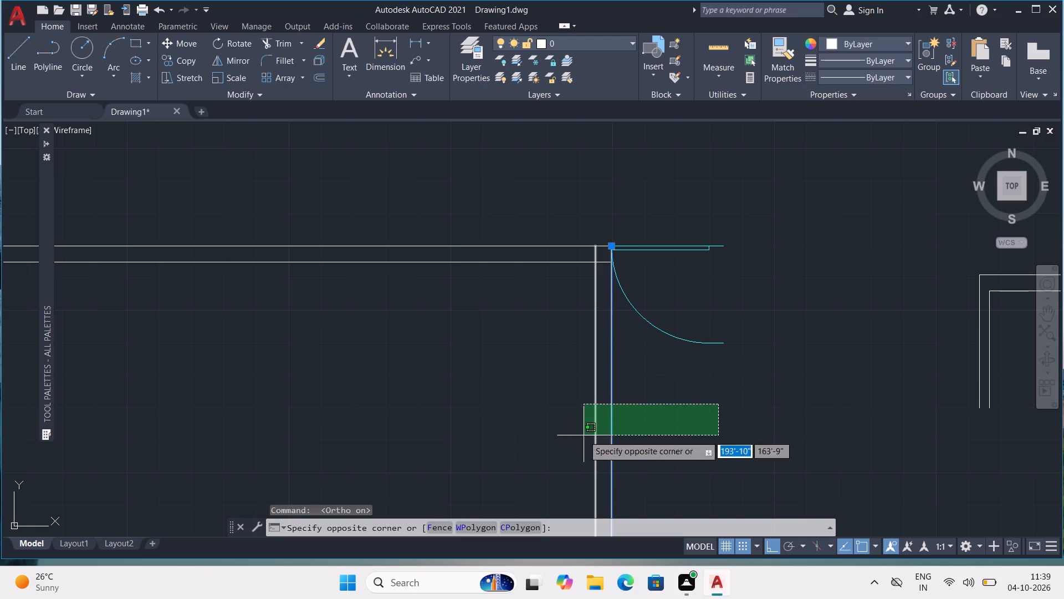
{"action": "left_click", "coordinate": [609, 439]}
{"action": "key", "text": "Escape"}
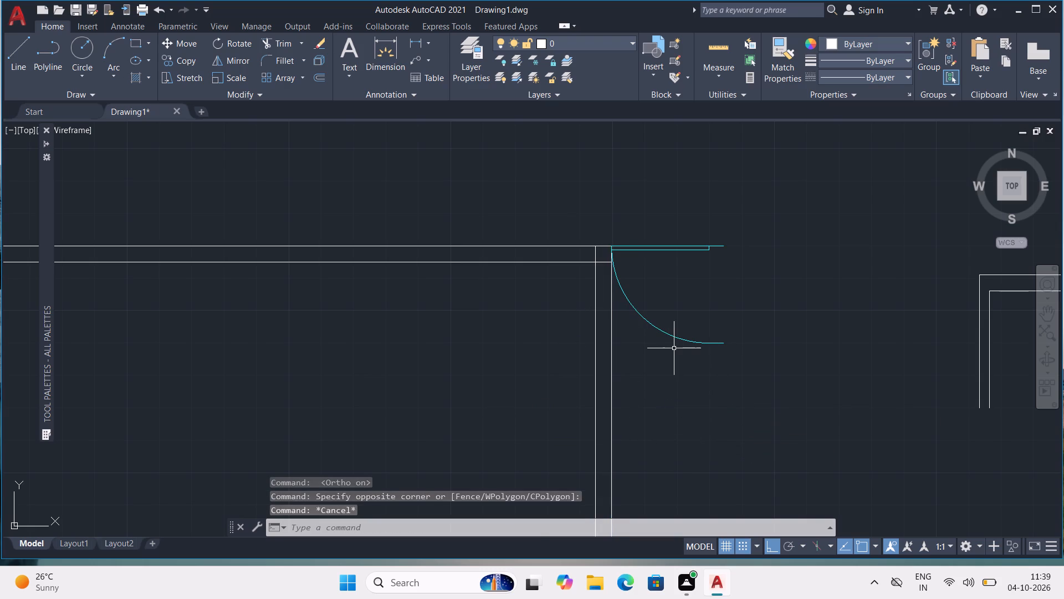
{"action": "key", "text": "Escape"}
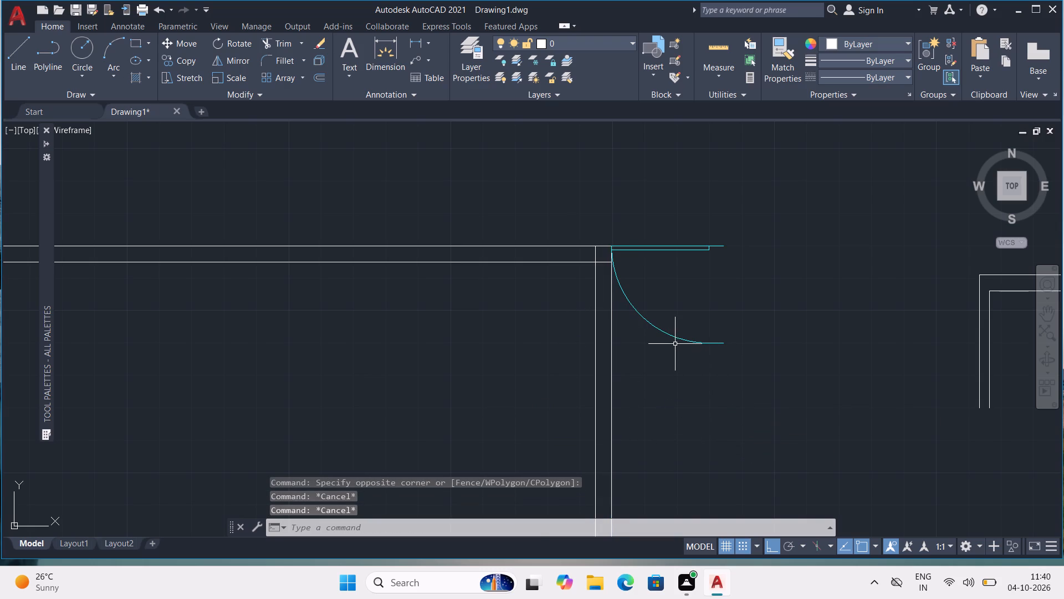
Paste another copy of the door across the room's upper-right corner, at about 193'-4", 165'-10".
{"action": "key", "text": "ctrl+v"}
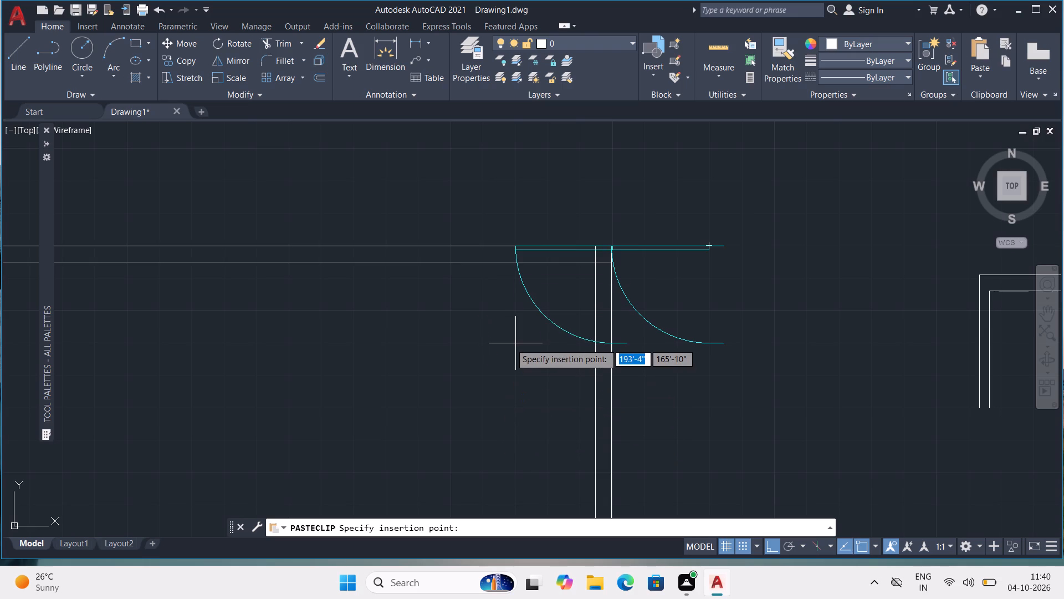
{"action": "left_click", "coordinate": [510, 343]}
{"action": "key", "text": "Escape"}
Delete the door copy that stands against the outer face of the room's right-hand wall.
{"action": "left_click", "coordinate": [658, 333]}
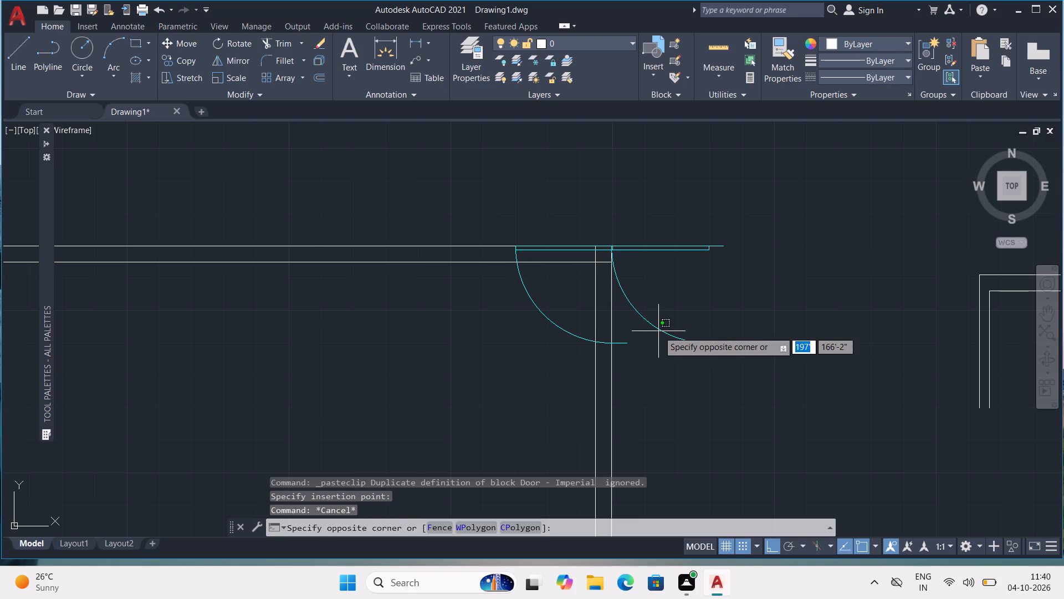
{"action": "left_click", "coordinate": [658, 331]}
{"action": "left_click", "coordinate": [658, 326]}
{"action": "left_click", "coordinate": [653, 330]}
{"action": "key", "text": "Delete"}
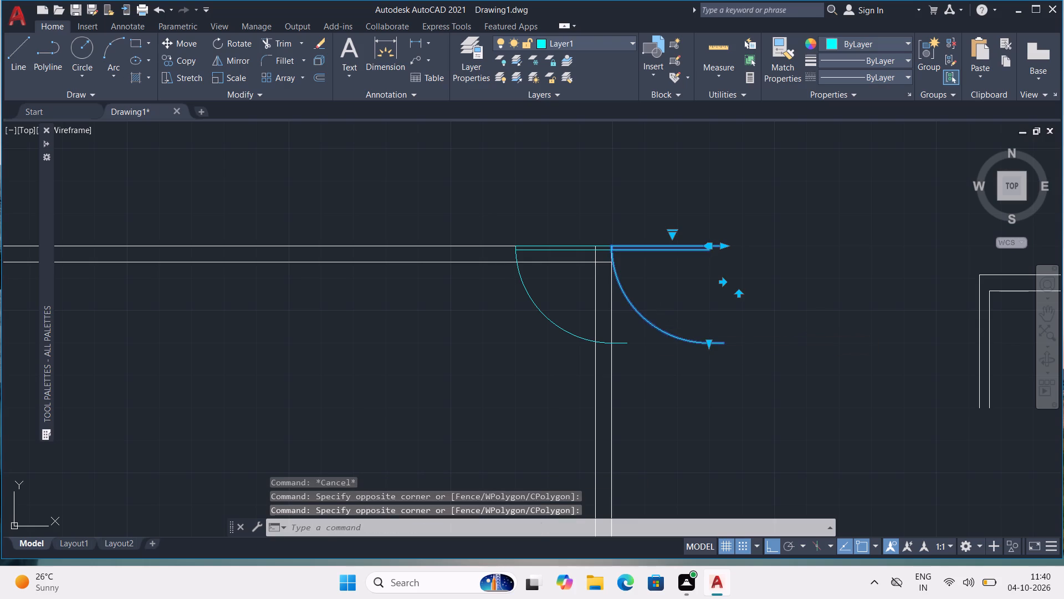
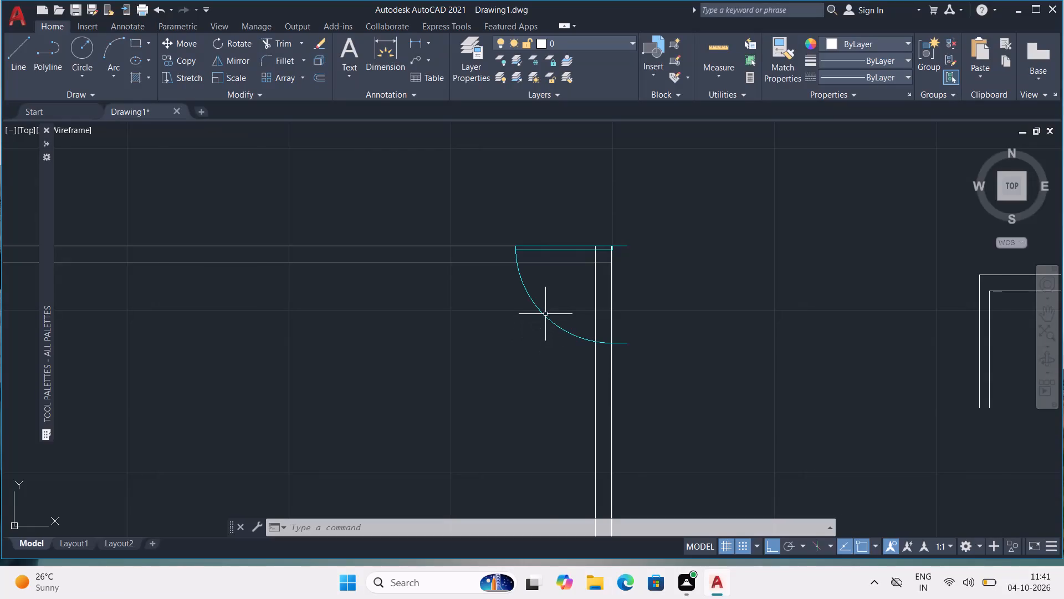
Delete the door copy that lies across the room's upper-right wall corner.
{"action": "left_click", "coordinate": [545, 315]}
{"action": "key", "text": "Delete"}
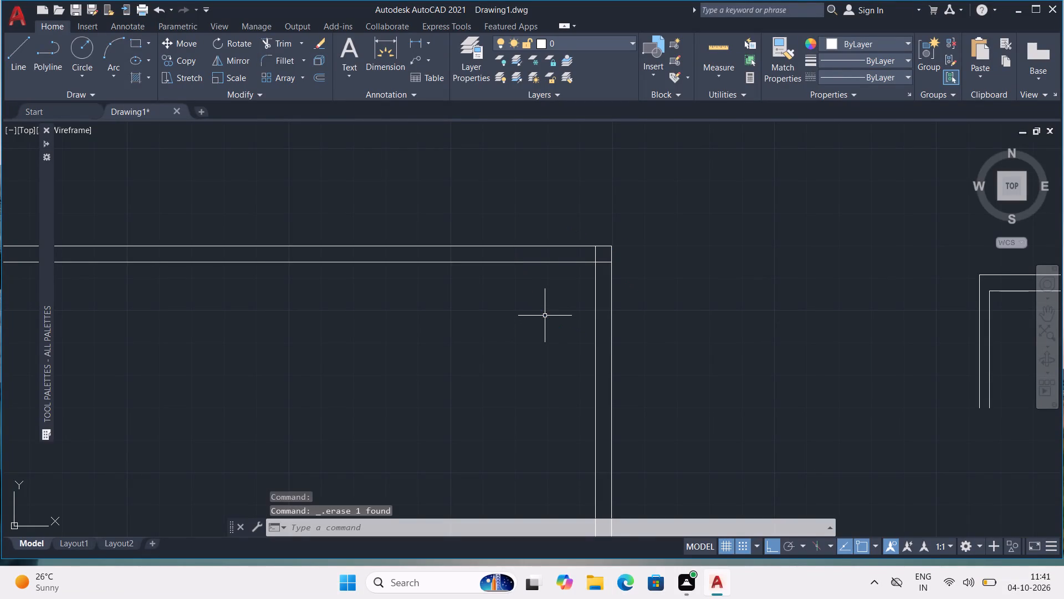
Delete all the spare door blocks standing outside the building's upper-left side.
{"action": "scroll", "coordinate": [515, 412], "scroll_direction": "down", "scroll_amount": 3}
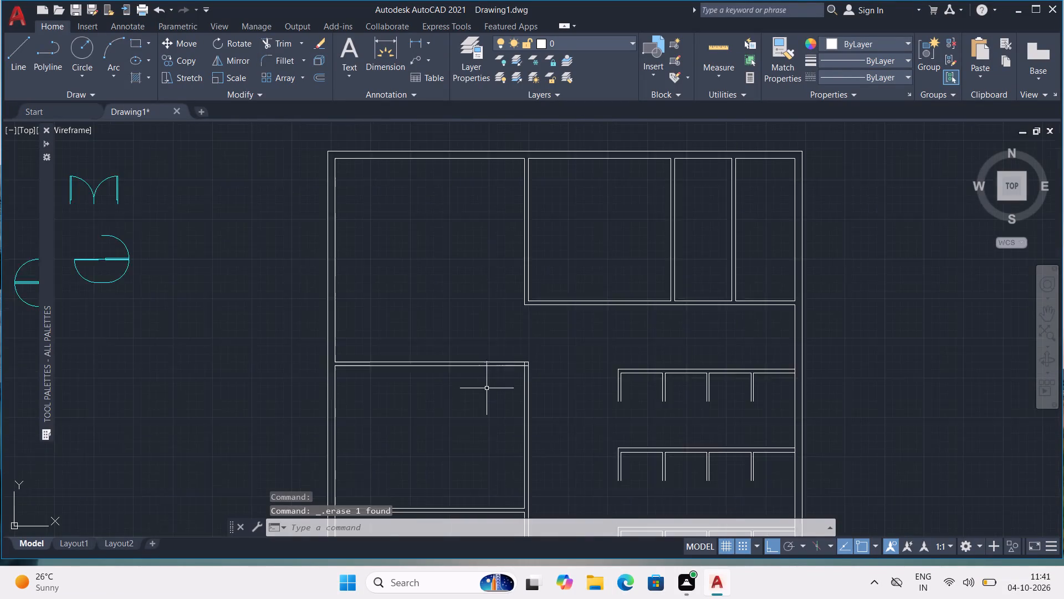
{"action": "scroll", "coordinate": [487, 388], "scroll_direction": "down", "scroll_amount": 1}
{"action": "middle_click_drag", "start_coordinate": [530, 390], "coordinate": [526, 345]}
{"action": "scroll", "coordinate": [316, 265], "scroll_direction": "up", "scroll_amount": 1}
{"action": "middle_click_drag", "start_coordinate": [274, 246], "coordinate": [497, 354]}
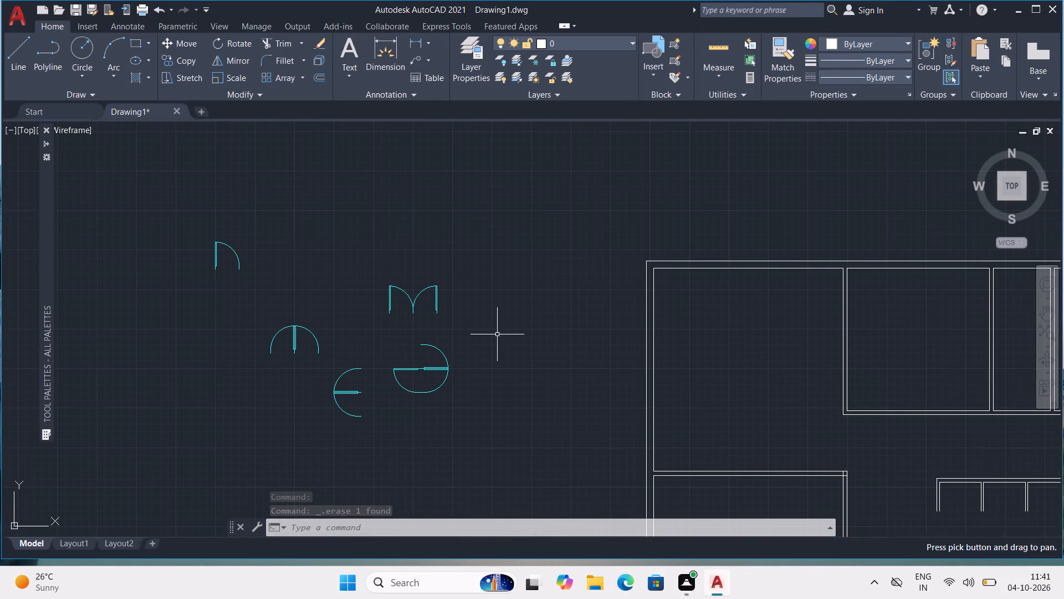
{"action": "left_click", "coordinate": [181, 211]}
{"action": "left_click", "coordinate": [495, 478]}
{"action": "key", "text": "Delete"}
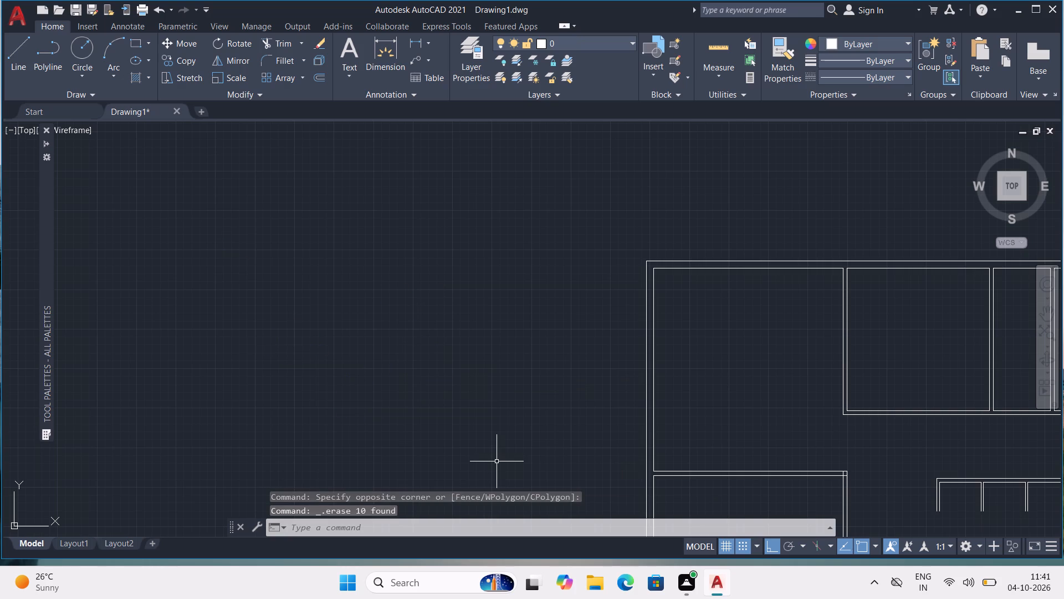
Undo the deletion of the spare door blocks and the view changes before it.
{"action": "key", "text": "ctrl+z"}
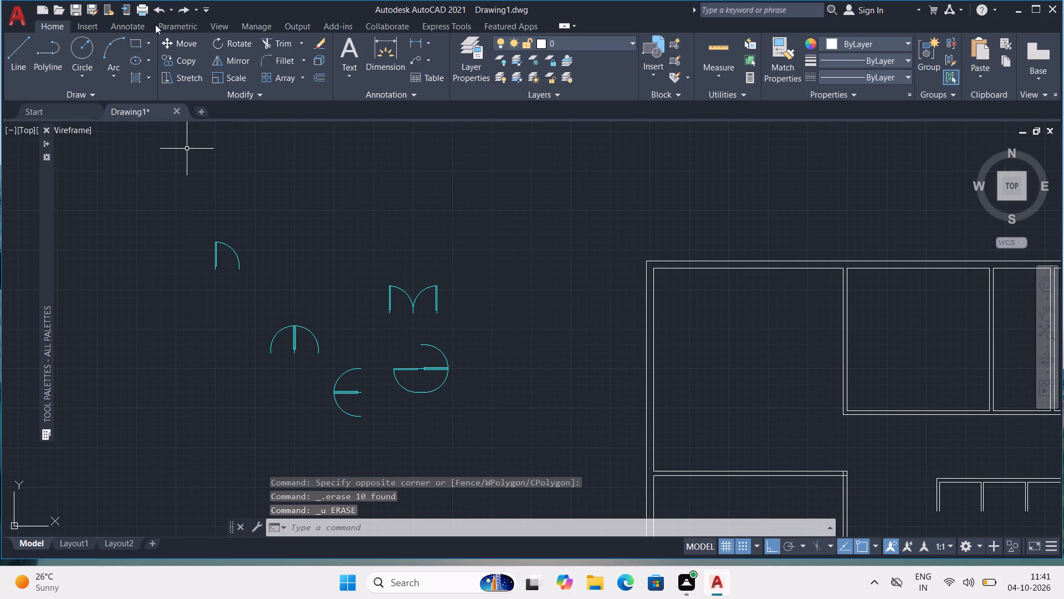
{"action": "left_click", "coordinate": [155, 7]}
Delete all the spare door blocks outside the building's upper-left side, including the last leftover half-circle pieces.
{"action": "scroll", "coordinate": [259, 73], "scroll_direction": "down", "scroll_amount": 4}
{"action": "scroll", "coordinate": [375, 247], "scroll_direction": "down", "scroll_amount": 3}
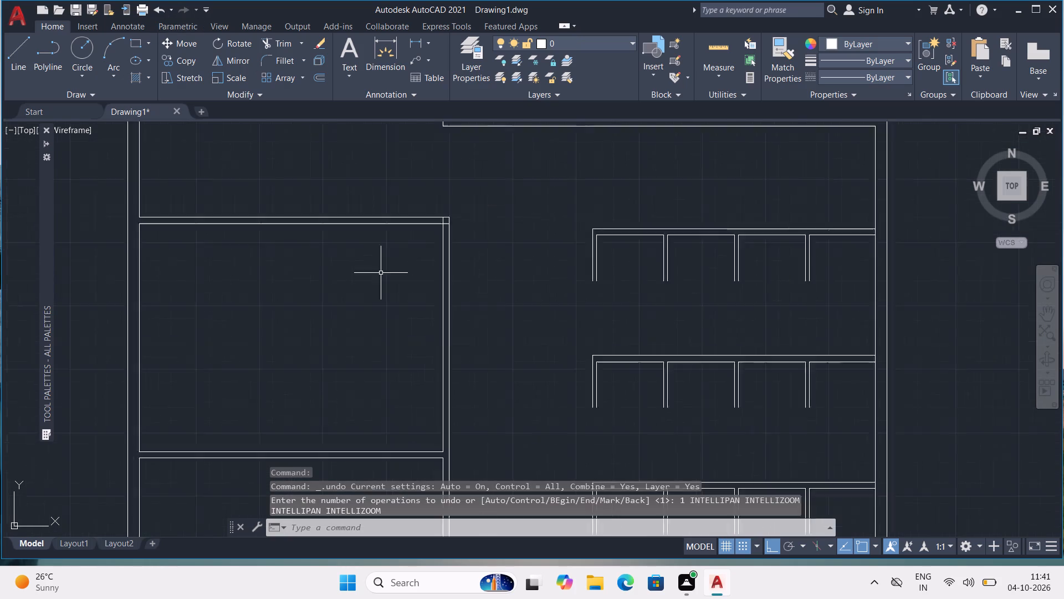
{"action": "scroll", "coordinate": [387, 293], "scroll_direction": "down", "scroll_amount": 3}
{"action": "scroll", "coordinate": [359, 256], "scroll_direction": "up", "scroll_amount": 4}
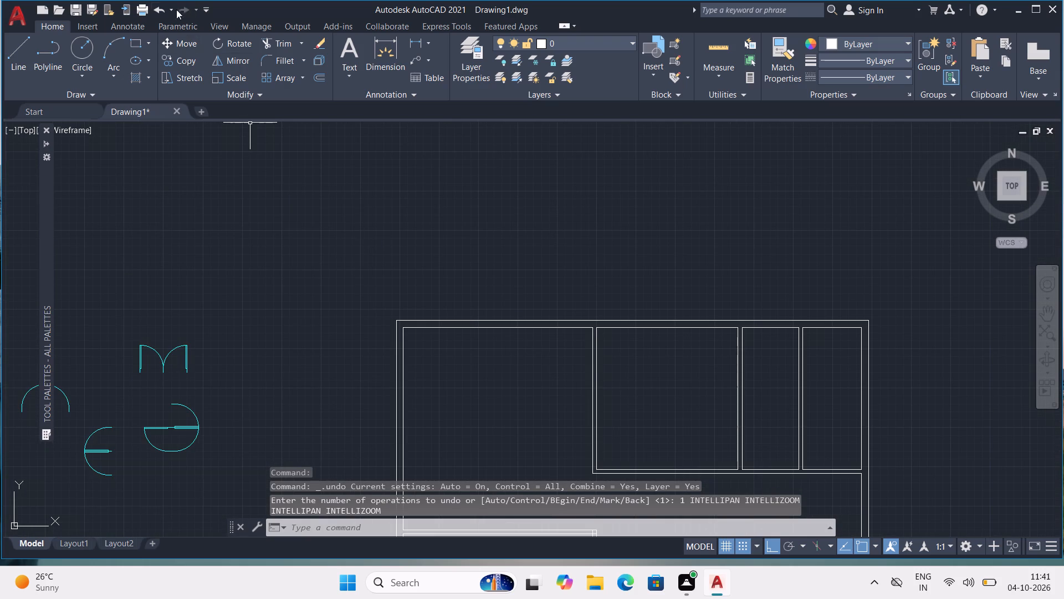
{"action": "scroll", "coordinate": [313, 159], "scroll_direction": "down", "scroll_amount": 2}
{"action": "left_click", "coordinate": [159, 158]}
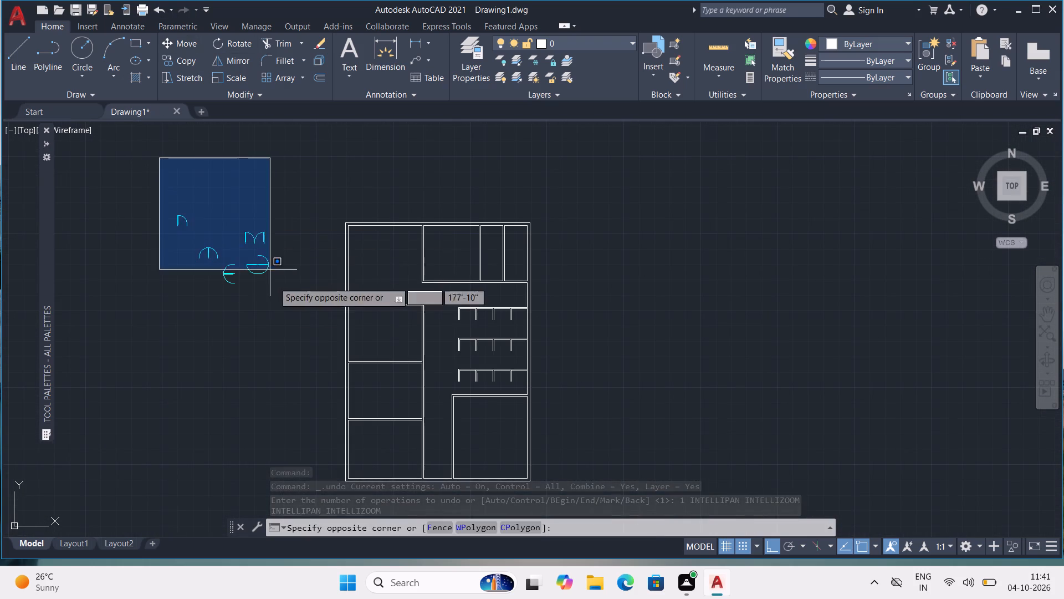
{"action": "left_click_drag", "start_coordinate": [266, 302], "coordinate": [270, 308]}
{"action": "key", "text": "Delete"}
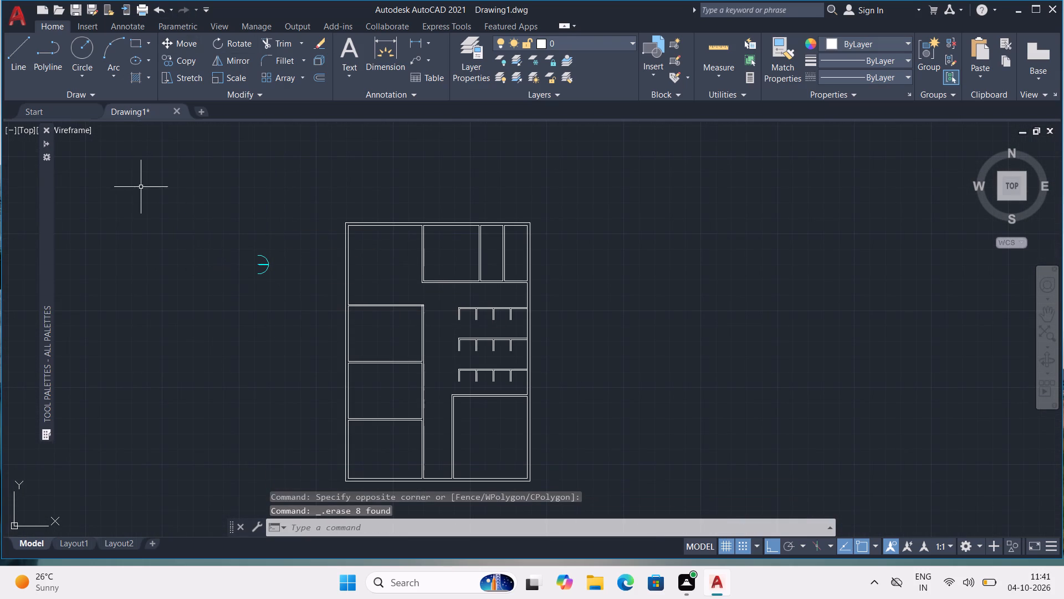
{"action": "left_click_drag", "start_coordinate": [141, 184], "coordinate": [170, 202]}
{"action": "left_click", "coordinate": [316, 331]}
{"action": "key", "text": "Delete"}
Browse DesignCenter's en-us sample folder and examine the Blocks of AutoCAD Textstyles and Linetypes.dwg.
{"action": "middle_click_drag", "start_coordinate": [323, 306], "coordinate": [324, 262]}
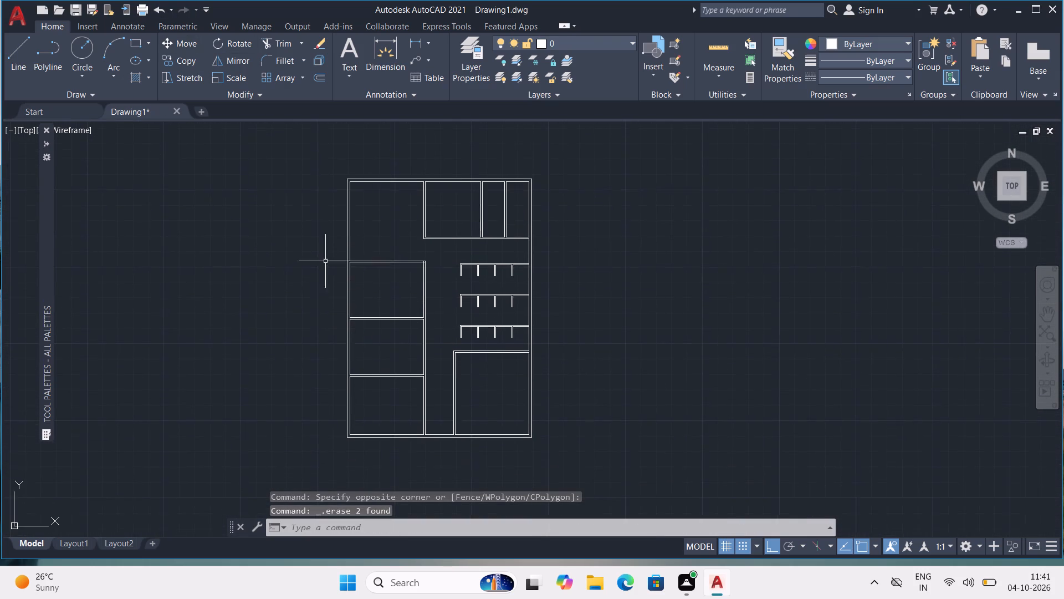
{"action": "scroll", "coordinate": [374, 243], "scroll_direction": "up", "scroll_amount": 2}
{"action": "scroll", "coordinate": [378, 240], "scroll_direction": "down", "scroll_amount": 3}
{"action": "scroll", "coordinate": [383, 241], "scroll_direction": "up", "scroll_amount": 2}
{"action": "middle_click_drag", "start_coordinate": [352, 232], "coordinate": [422, 302]}
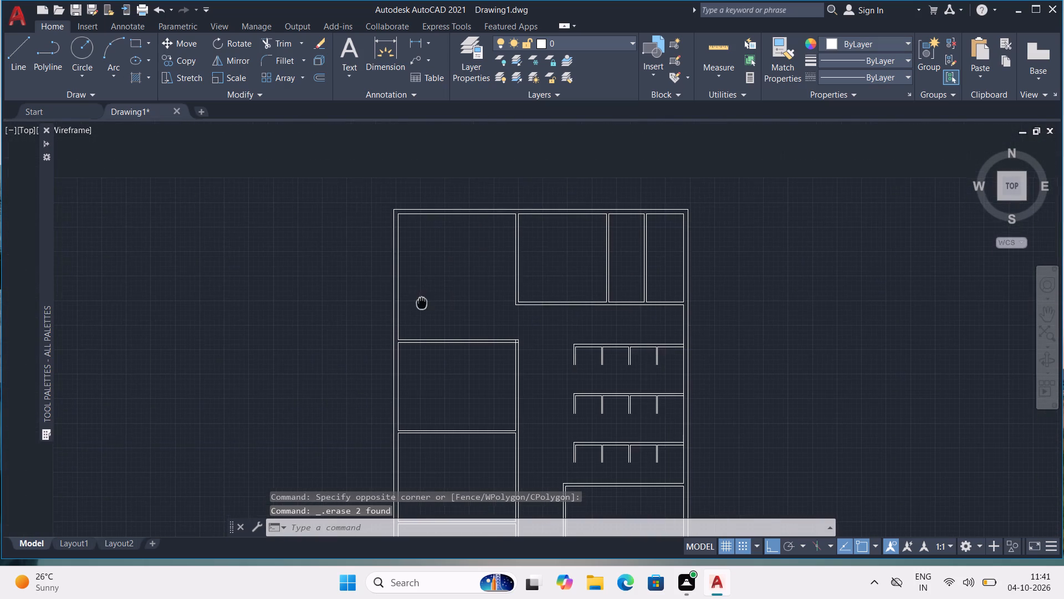
{"action": "middle_click_drag", "start_coordinate": [422, 302], "coordinate": [423, 296]}
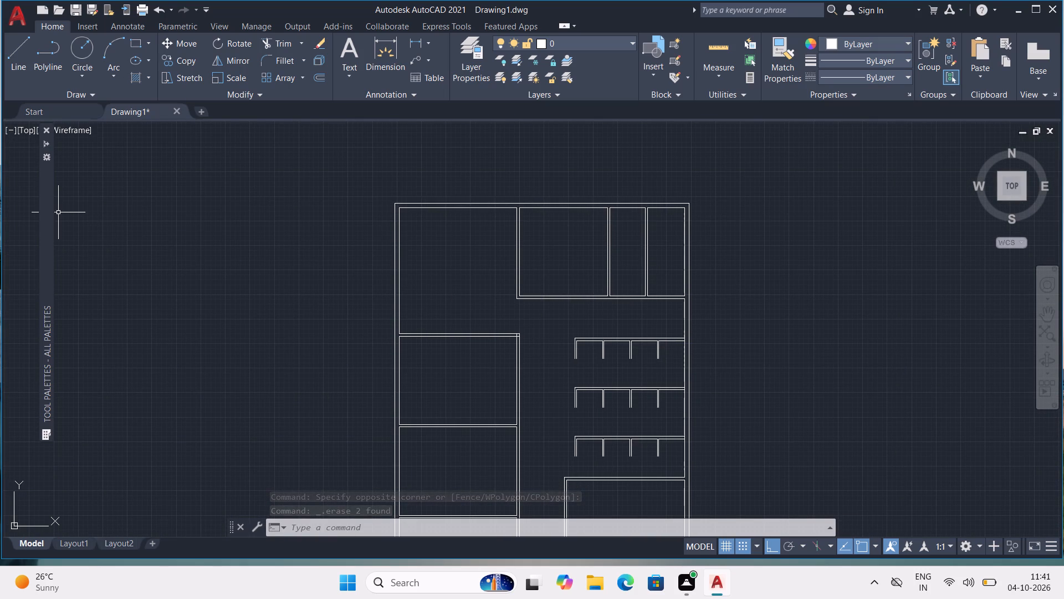
{"action": "key", "text": "ctrl+2"}
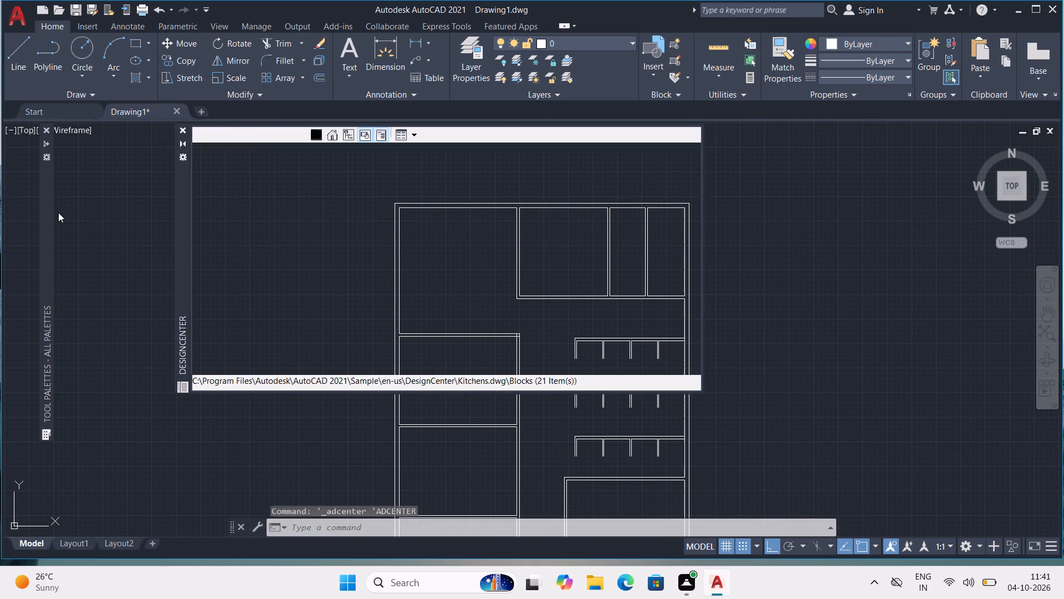
{"action": "scroll", "coordinate": [511, 200], "scroll_direction": "down", "scroll_amount": 2}
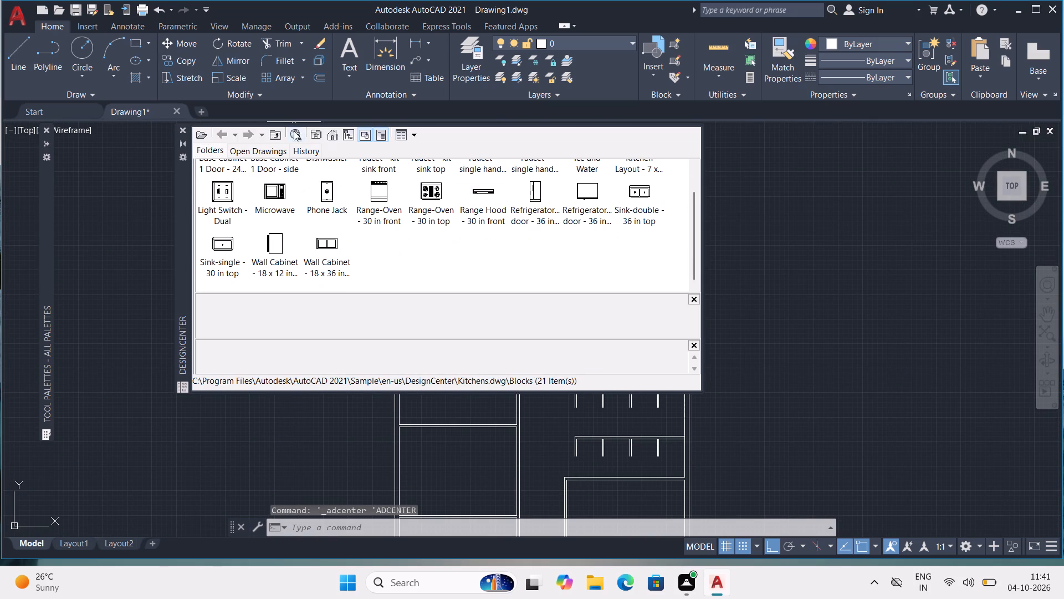
{"action": "double_click", "coordinate": [329, 139]}
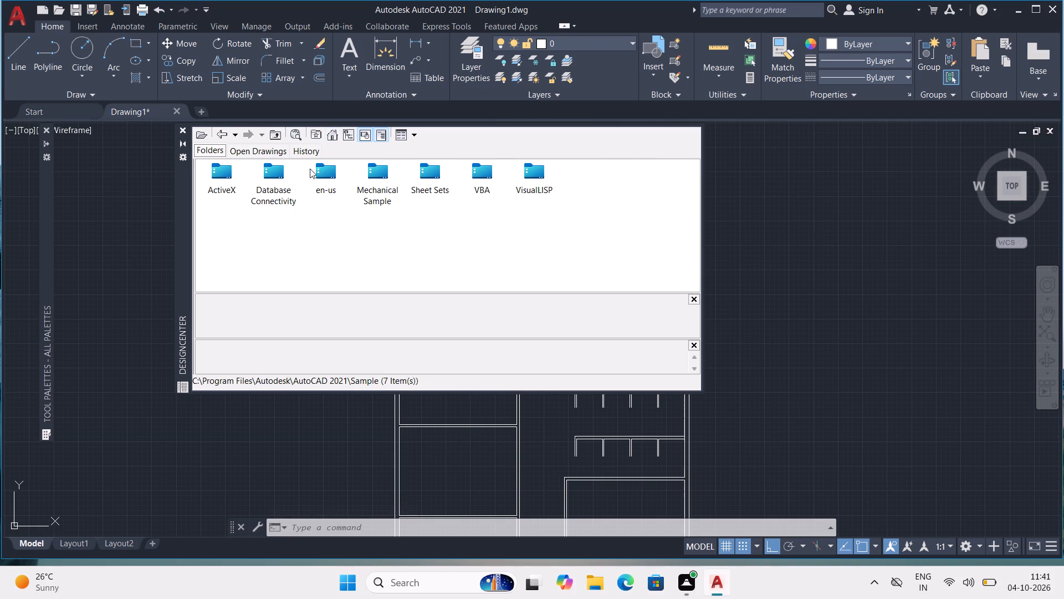
{"action": "double_click", "coordinate": [335, 174]}
{"action": "double_click", "coordinate": [226, 170]}
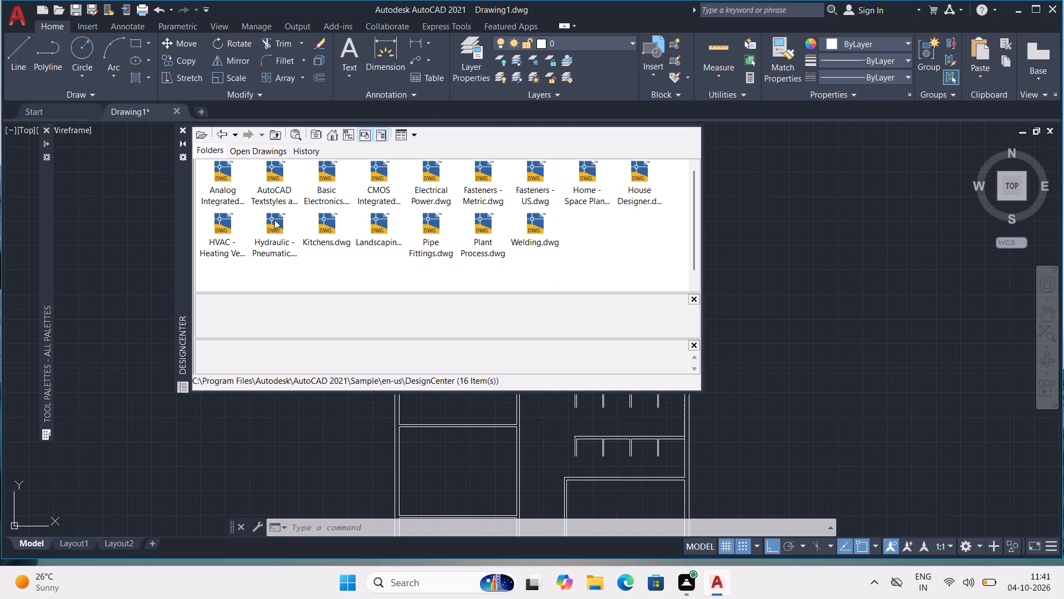
{"action": "left_click", "coordinate": [275, 170]}
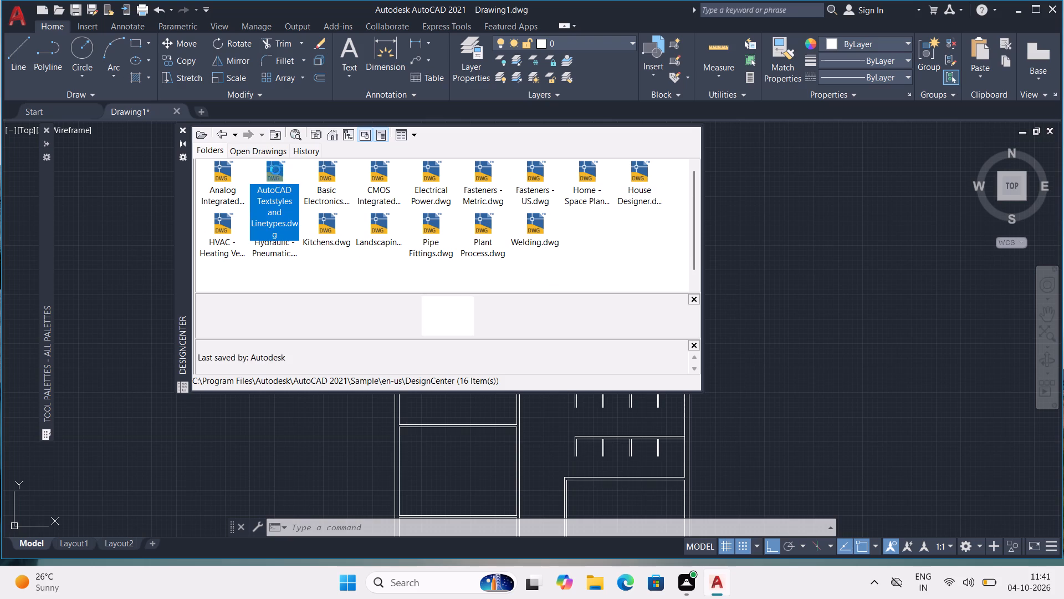
{"action": "double_click", "coordinate": [275, 170]}
{"action": "double_click", "coordinate": [211, 172]}
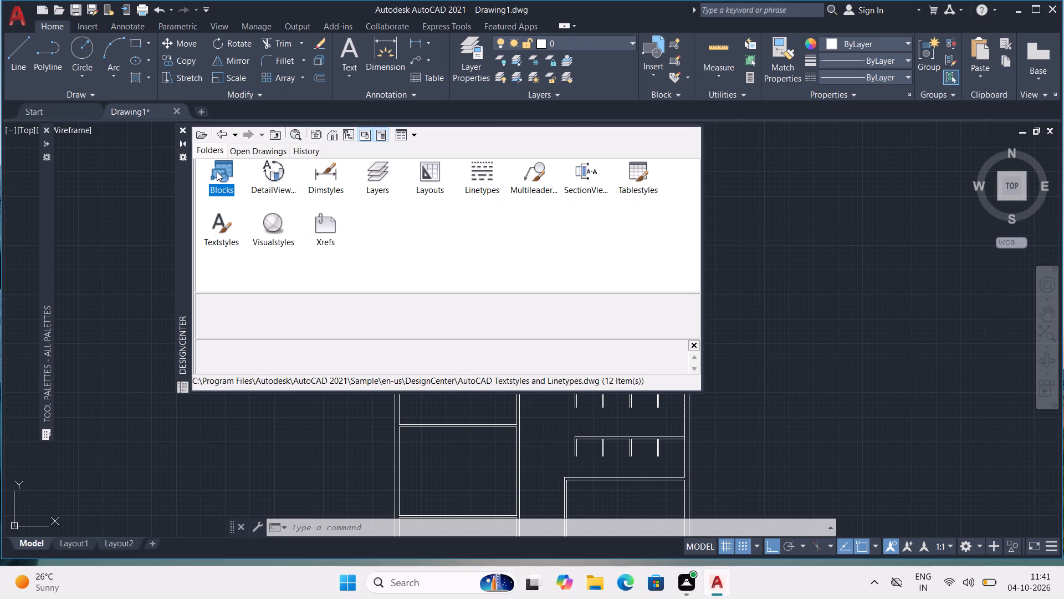
{"action": "double_click", "coordinate": [218, 170]}
{"action": "left_click", "coordinate": [219, 169]}
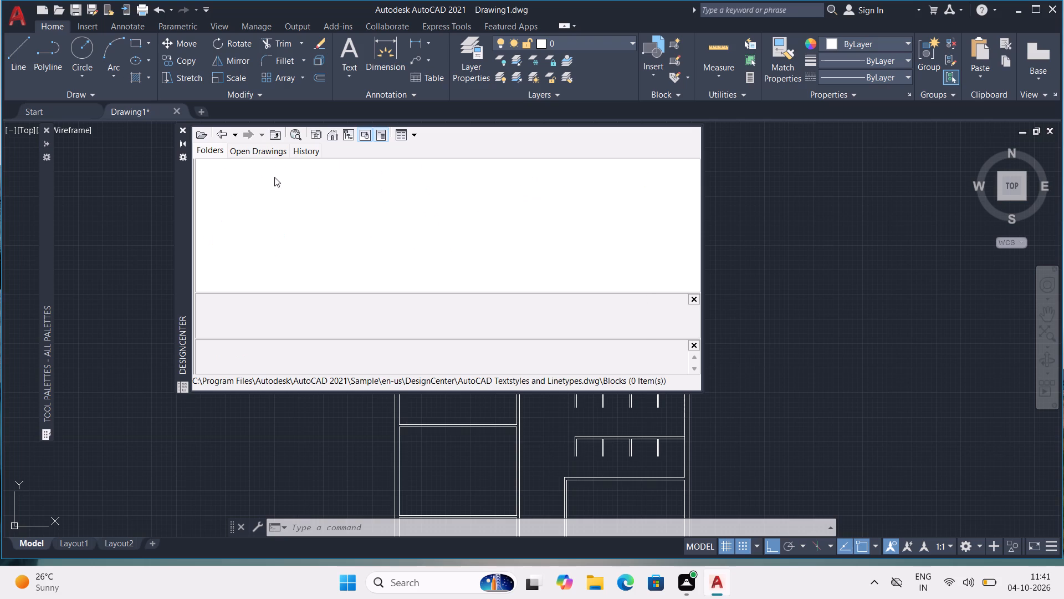
{"action": "scroll", "coordinate": [352, 194], "scroll_direction": "down", "scroll_amount": 3}
Go back to the DesignCenter sample files, examine the Blocks of Home - Space Planner.dwg, and close DesignCenter.
{"action": "left_click", "coordinate": [223, 131]}
{"action": "left_click", "coordinate": [223, 130]}
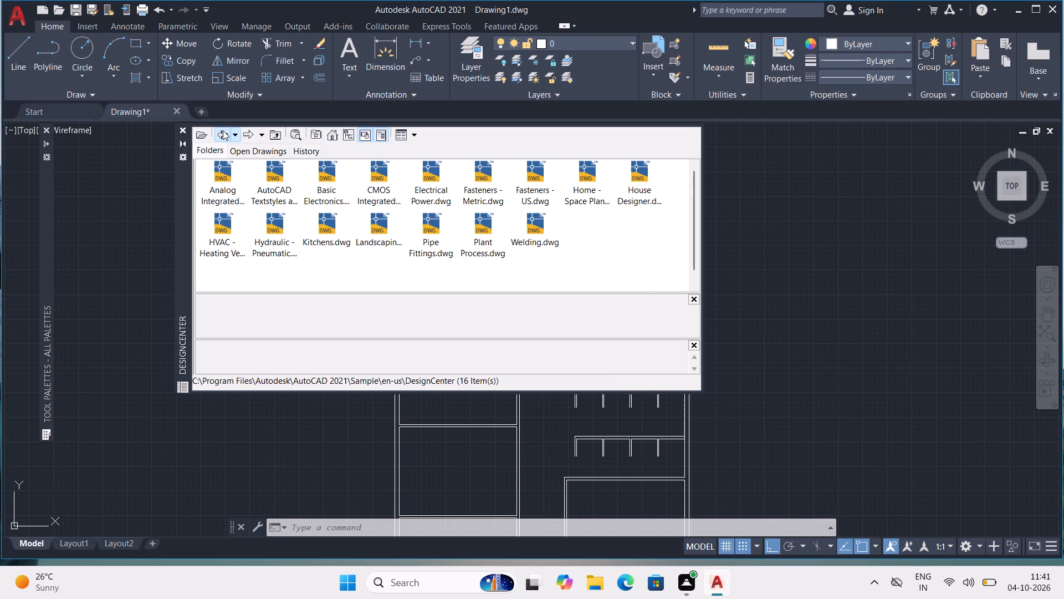
{"action": "left_click", "coordinate": [229, 134]}
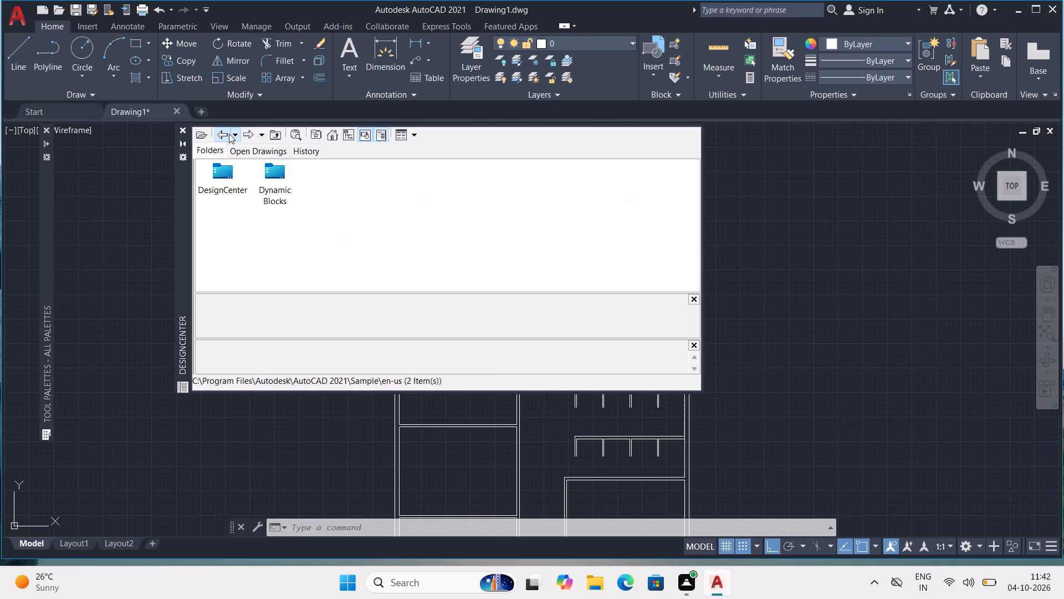
{"action": "left_click", "coordinate": [229, 134]}
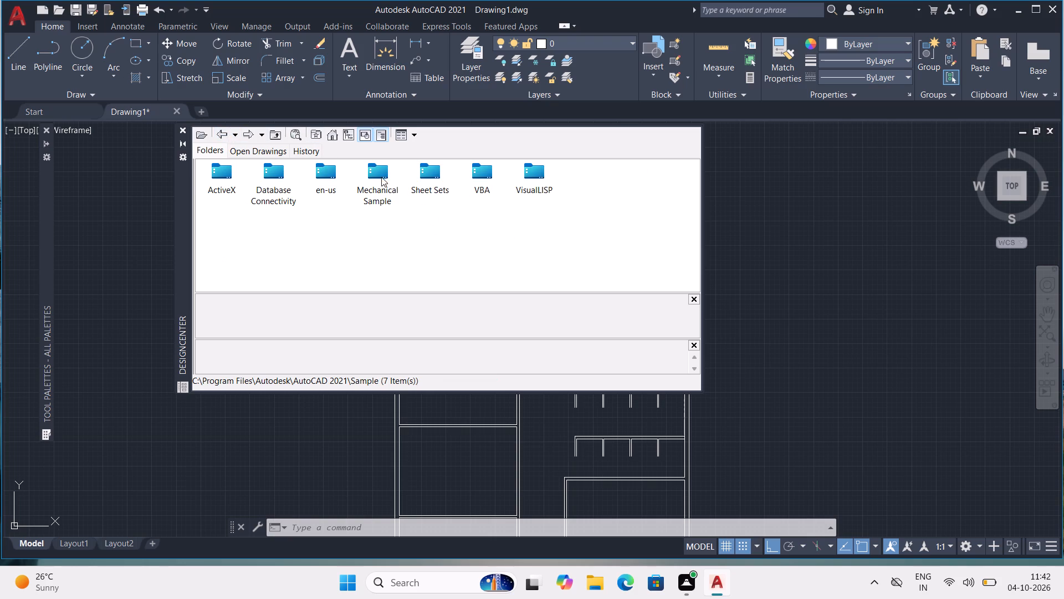
{"action": "double_click", "coordinate": [324, 172]}
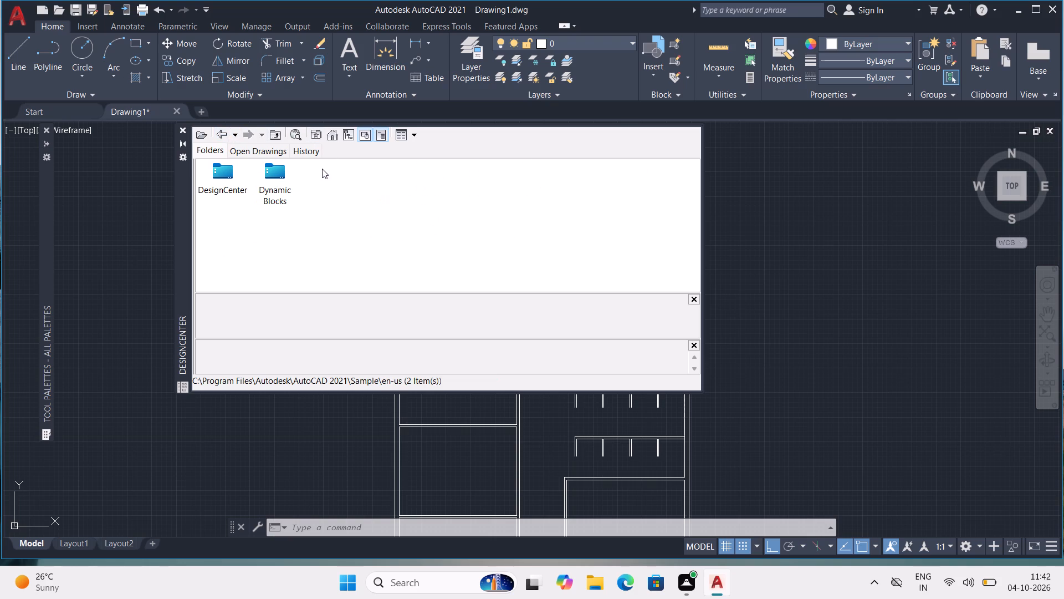
{"action": "double_click", "coordinate": [232, 170]}
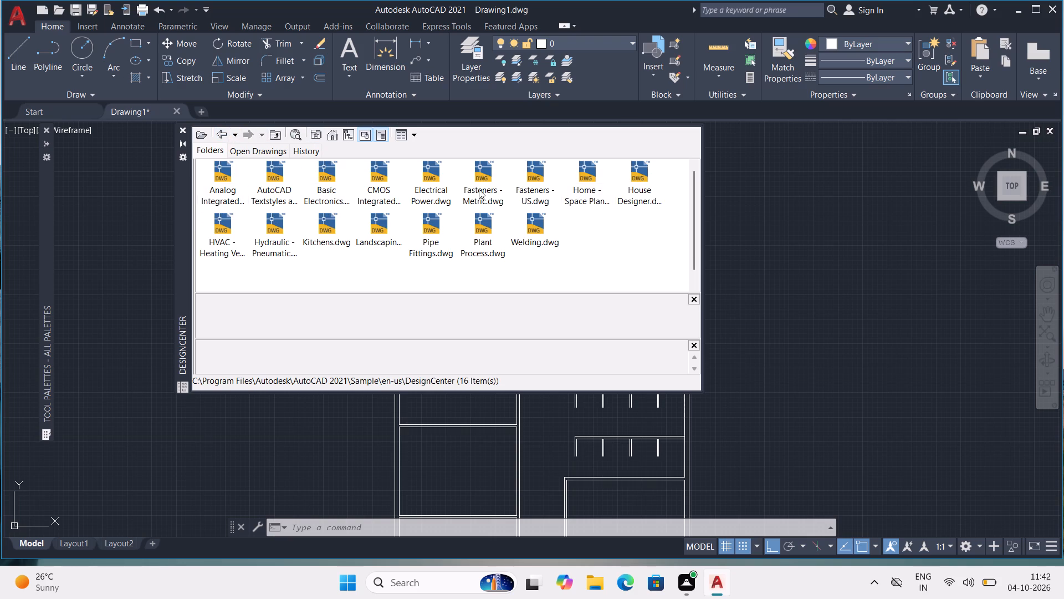
{"action": "double_click", "coordinate": [590, 174]}
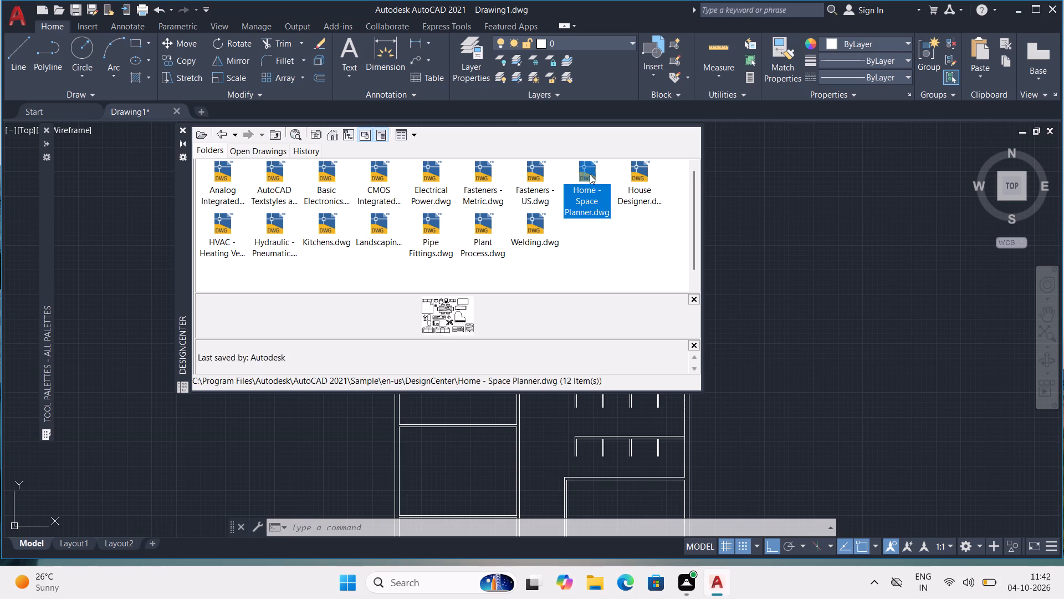
{"action": "double_click", "coordinate": [226, 170]}
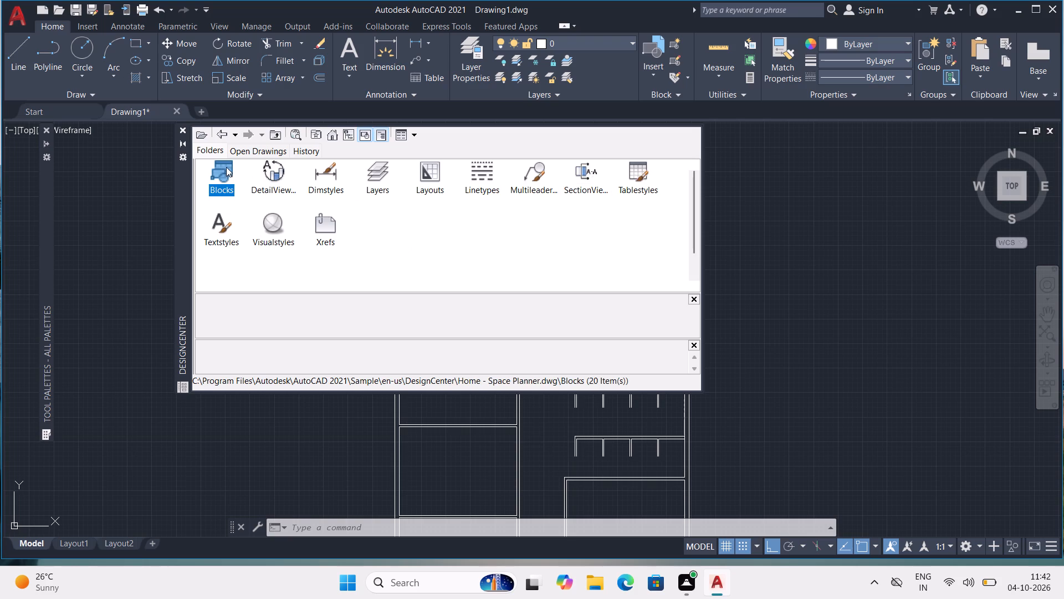
{"action": "scroll", "coordinate": [472, 215], "scroll_direction": "down", "scroll_amount": 1}
{"action": "scroll", "coordinate": [486, 212], "scroll_direction": "up", "scroll_amount": 1}
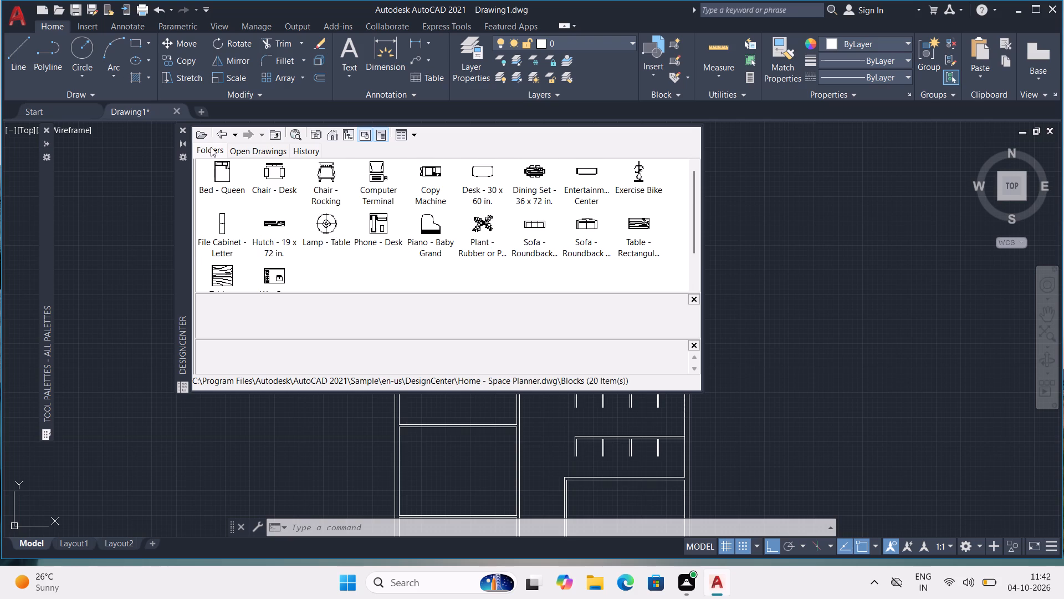
{"action": "left_click", "coordinate": [183, 128]}
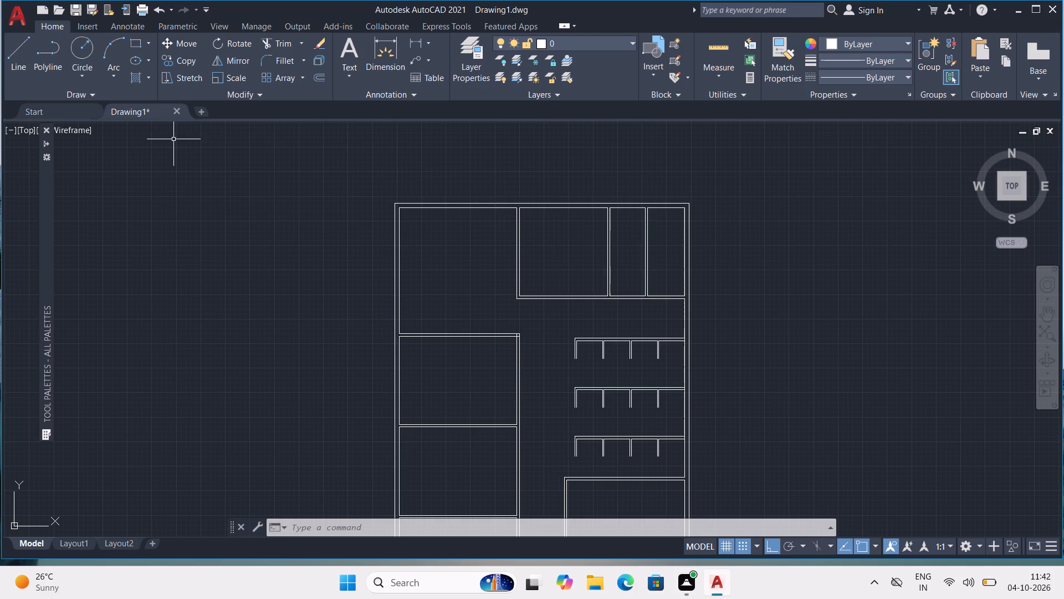
Insert a Door - Imperial block from the architectural imperial samples in the empty area outside the building's upper-left side.
{"action": "left_click", "coordinate": [47, 258]}
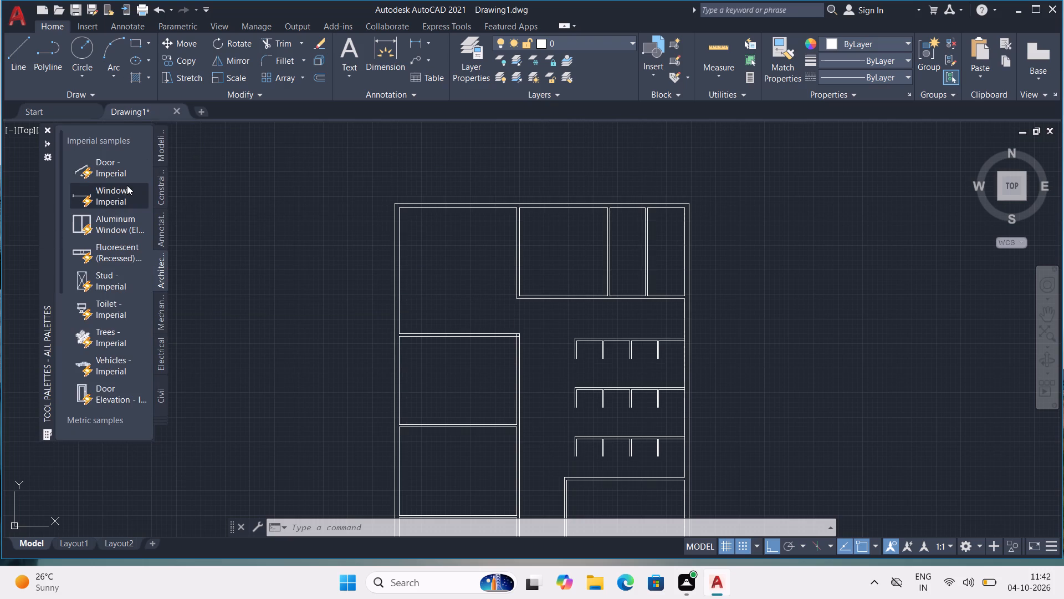
{"action": "left_click", "coordinate": [139, 175]}
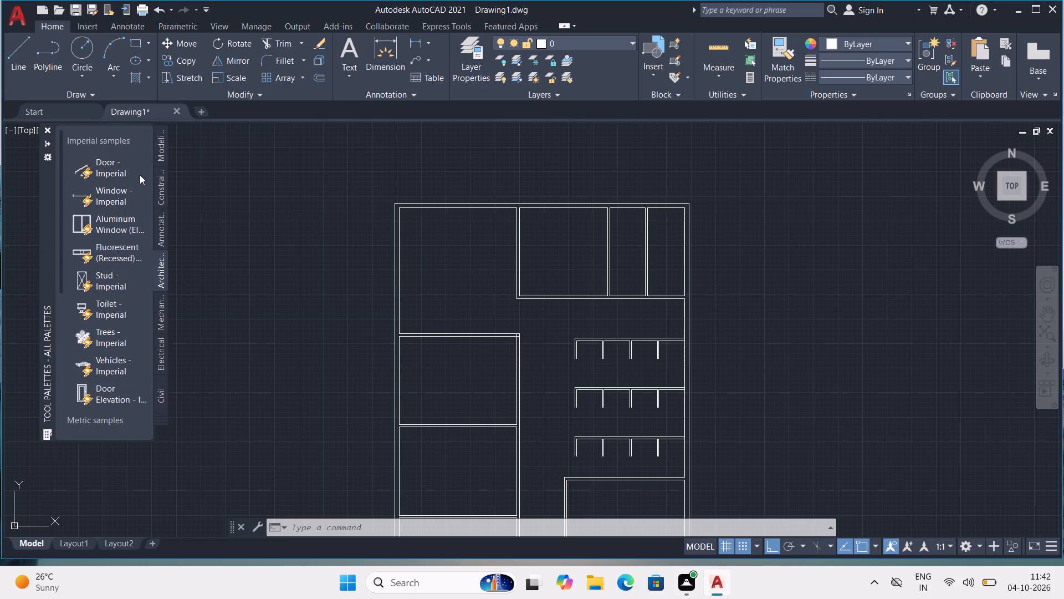
{"action": "left_click", "coordinate": [209, 224]}
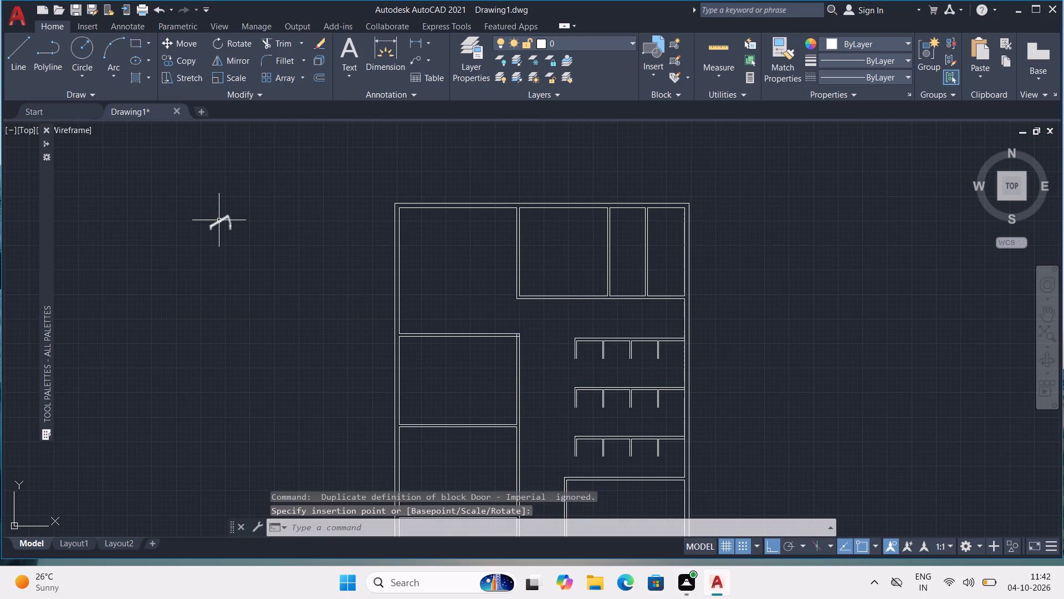
Set the inserted door block's opening to Open 90º.
{"action": "left_click", "coordinate": [219, 220]}
{"action": "left_click", "coordinate": [208, 218]}
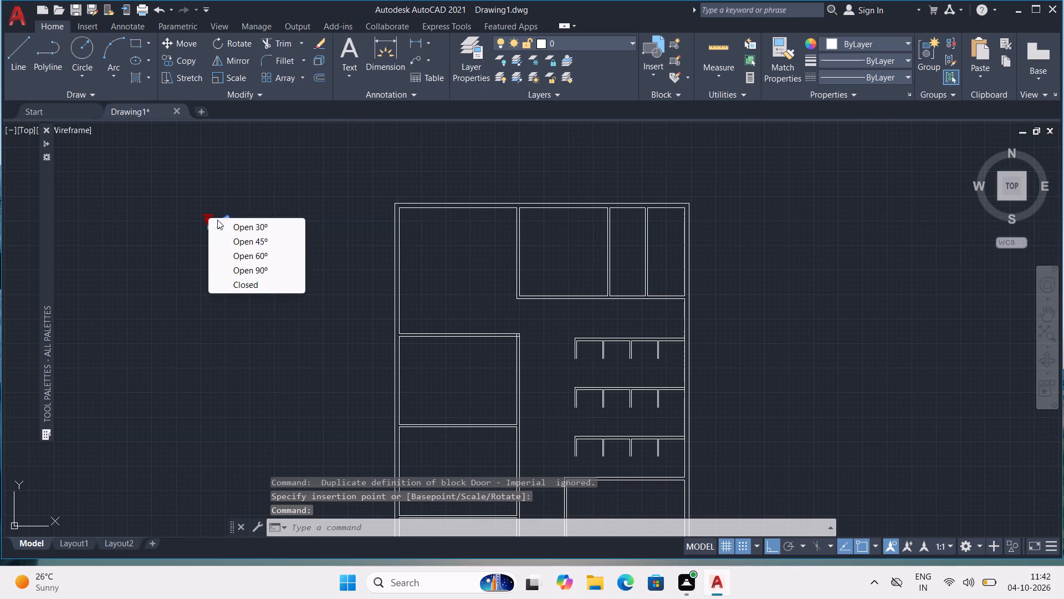
{"action": "left_click", "coordinate": [240, 266]}
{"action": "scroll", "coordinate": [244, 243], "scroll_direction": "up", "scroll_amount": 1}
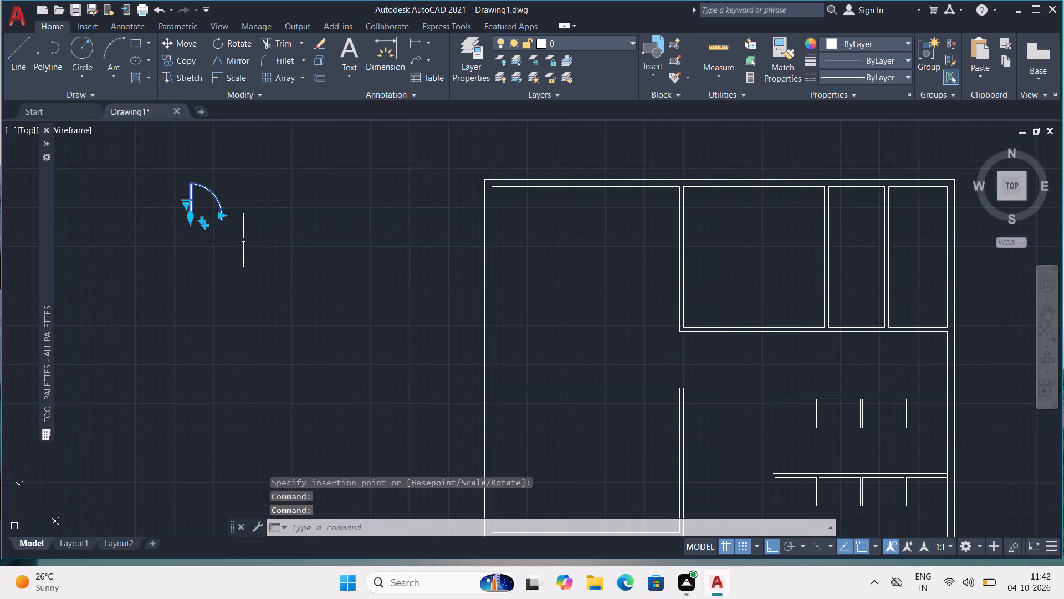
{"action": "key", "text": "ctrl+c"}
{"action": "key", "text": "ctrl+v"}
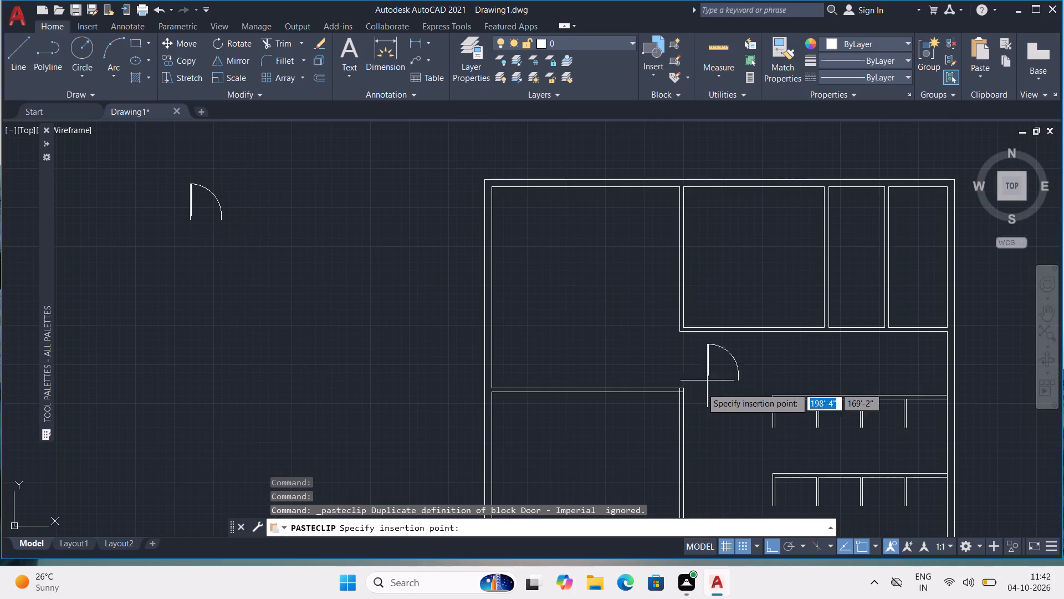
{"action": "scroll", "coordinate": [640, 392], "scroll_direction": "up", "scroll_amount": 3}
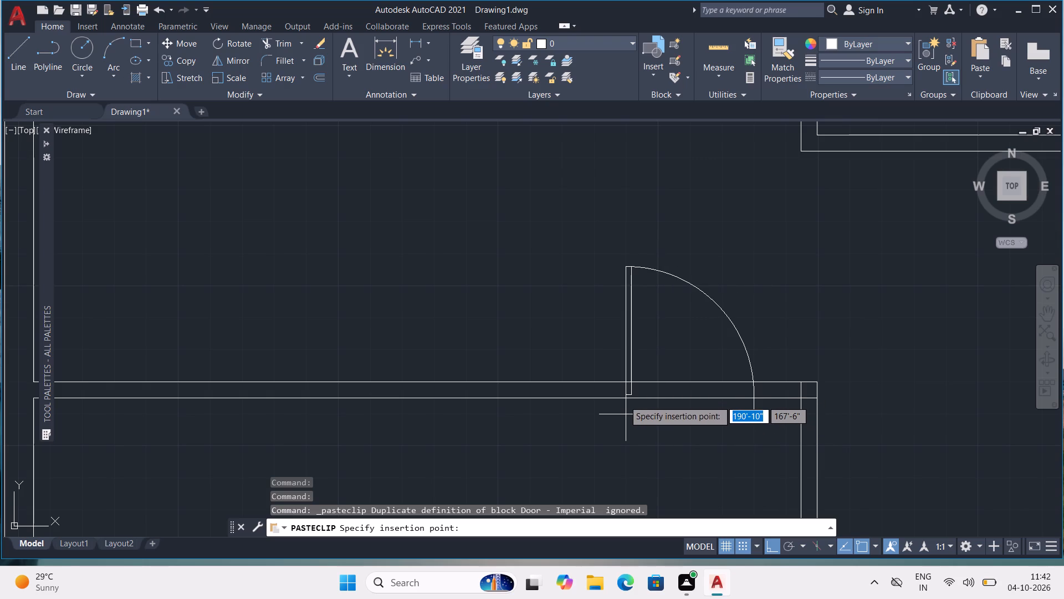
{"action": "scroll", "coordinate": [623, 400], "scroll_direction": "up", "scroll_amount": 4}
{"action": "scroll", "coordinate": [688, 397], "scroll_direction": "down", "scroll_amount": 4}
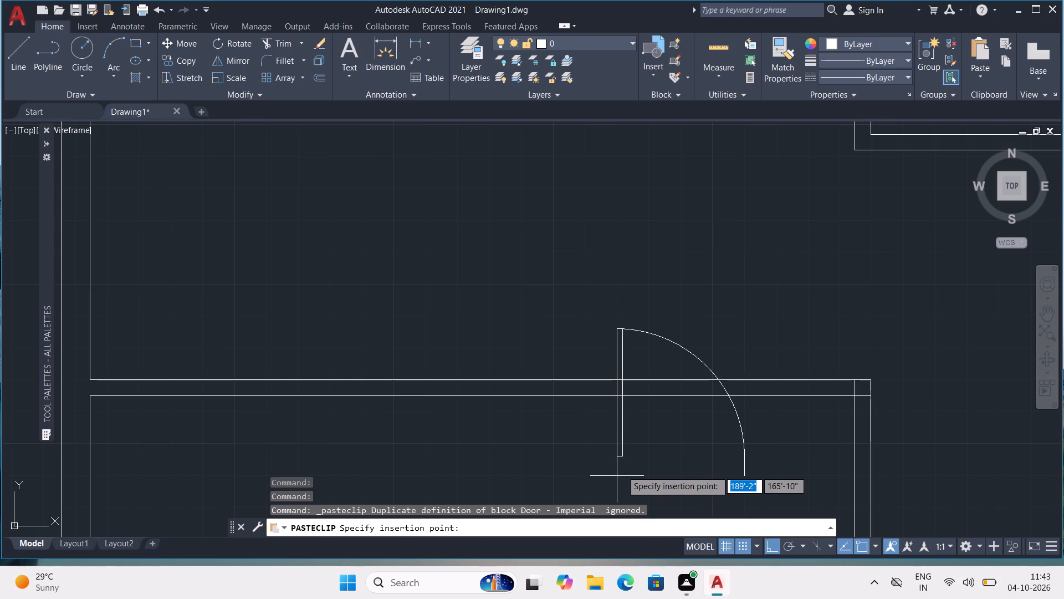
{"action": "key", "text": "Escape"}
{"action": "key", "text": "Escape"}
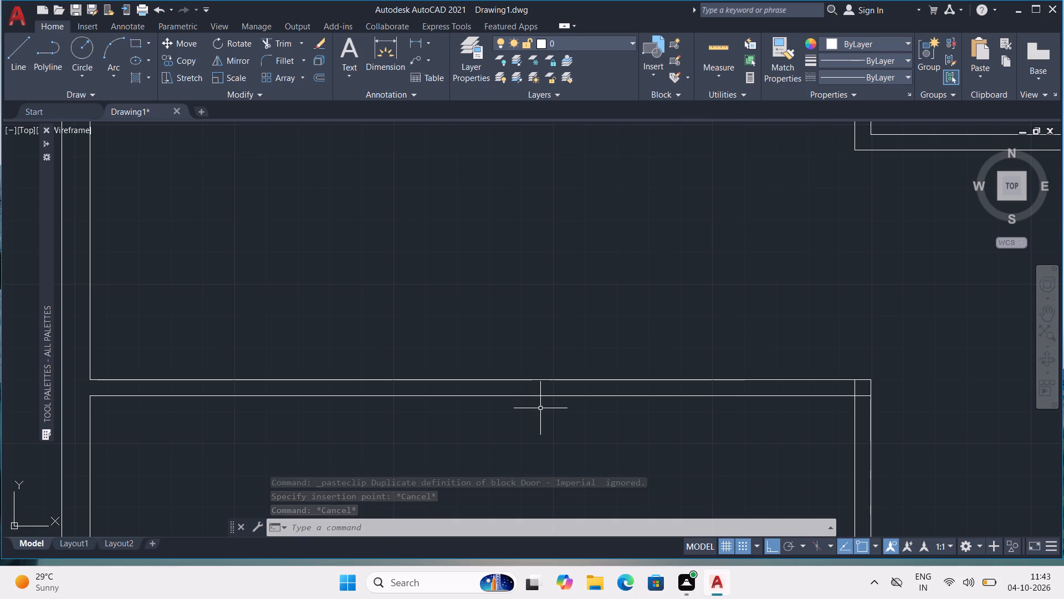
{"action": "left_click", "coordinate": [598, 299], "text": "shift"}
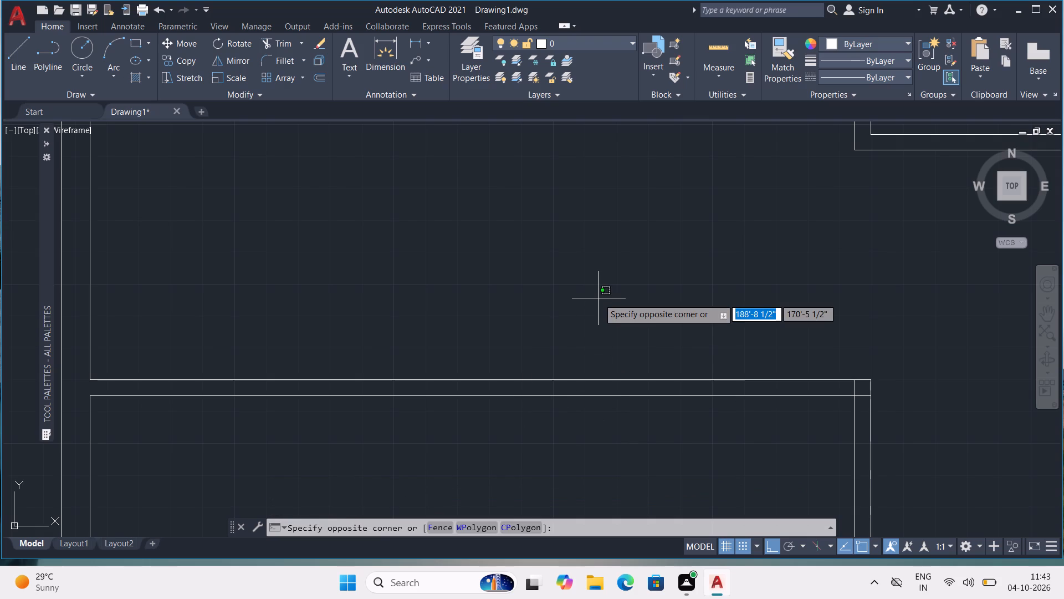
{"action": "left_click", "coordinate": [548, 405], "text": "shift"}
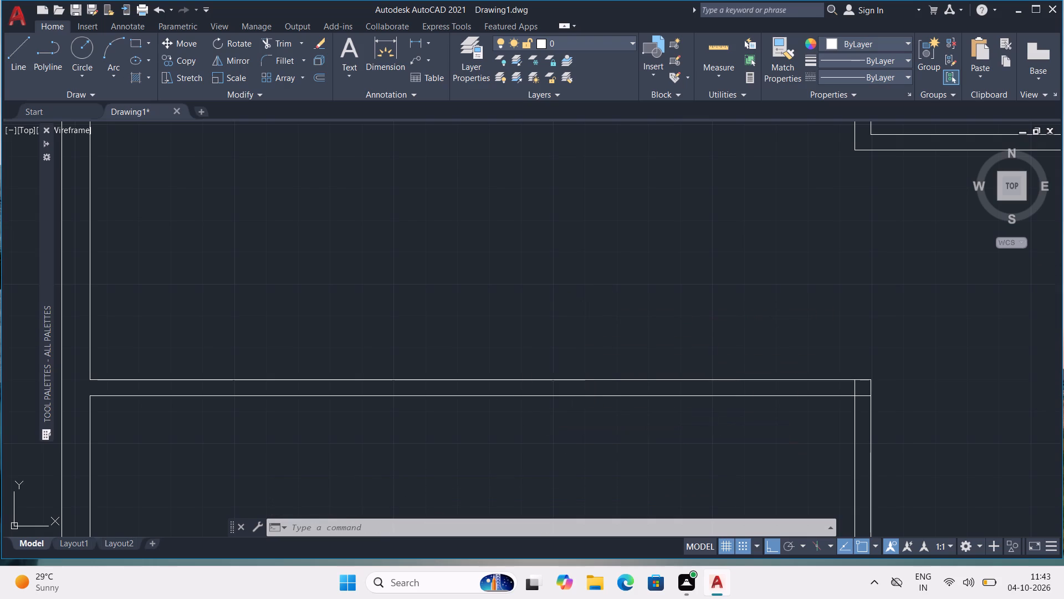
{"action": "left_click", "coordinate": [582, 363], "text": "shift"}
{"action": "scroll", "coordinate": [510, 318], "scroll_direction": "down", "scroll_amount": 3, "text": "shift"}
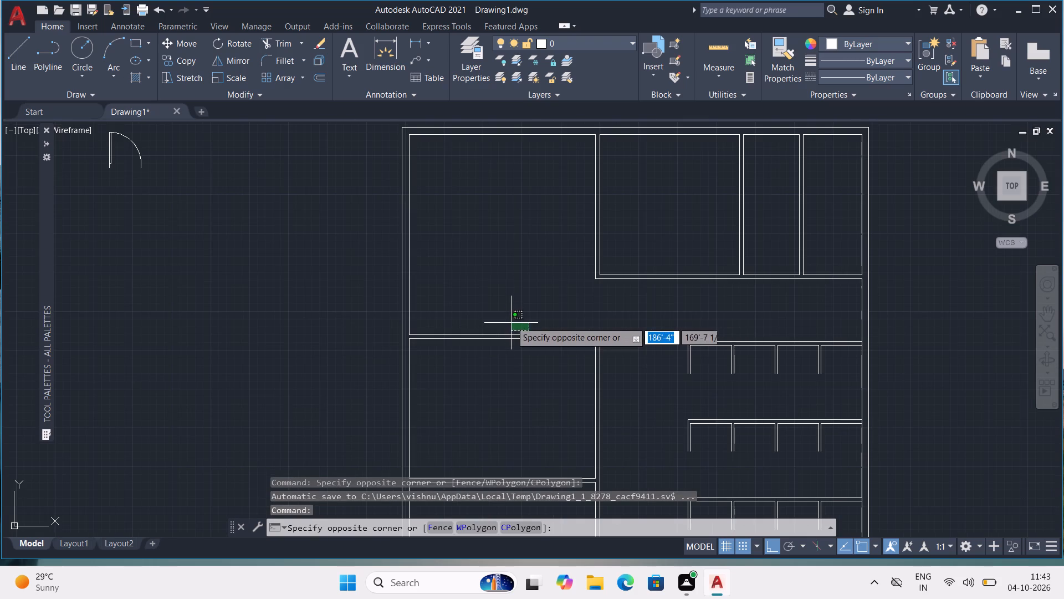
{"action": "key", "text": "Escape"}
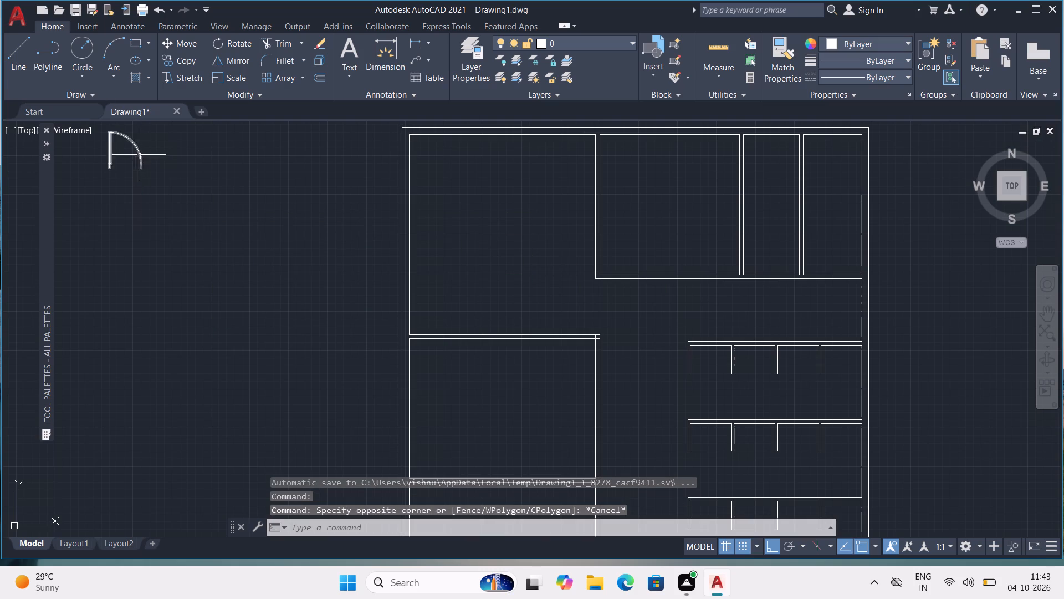
Copy the door block outside the building and paste it on the top partition of the left-hand rooms, near its right end.
{"action": "left_click", "coordinate": [136, 148]}
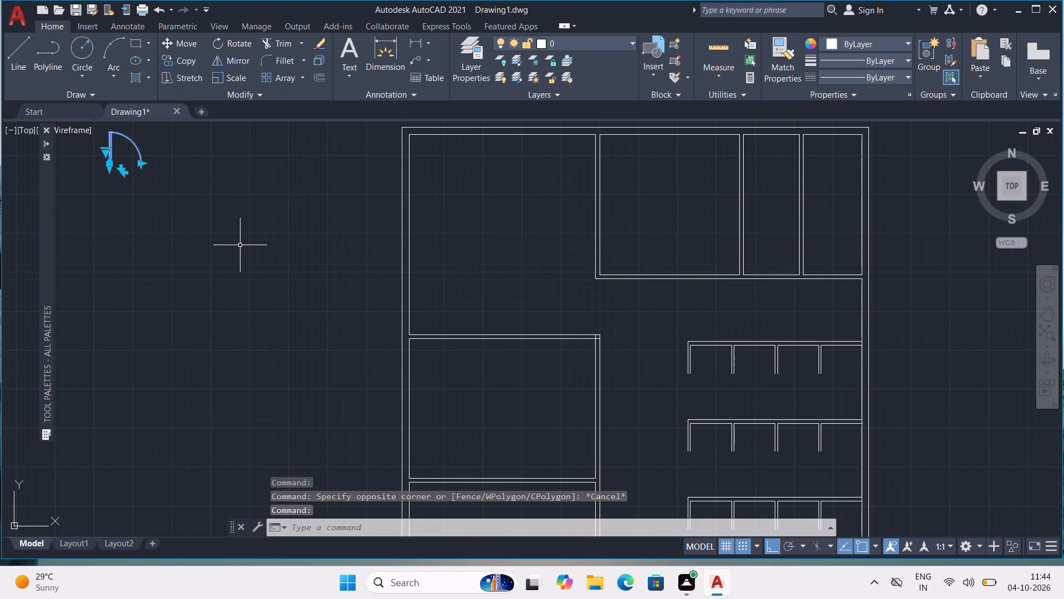
{"action": "key", "text": "ctrl+c"}
{"action": "key", "text": "ctrl+v"}
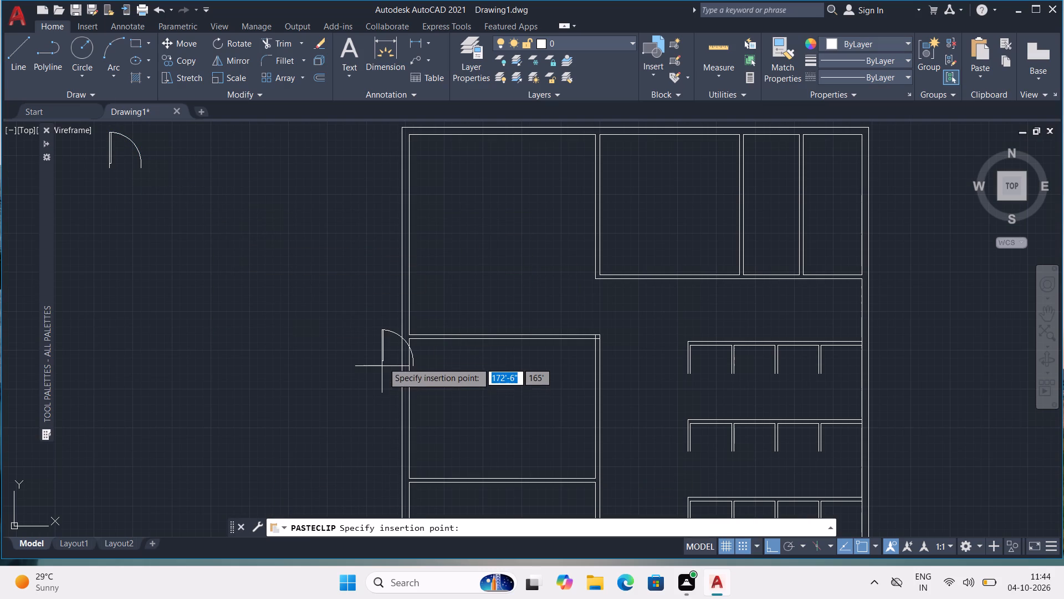
{"action": "scroll", "coordinate": [522, 348], "scroll_direction": "up", "scroll_amount": 3, "text": "shift"}
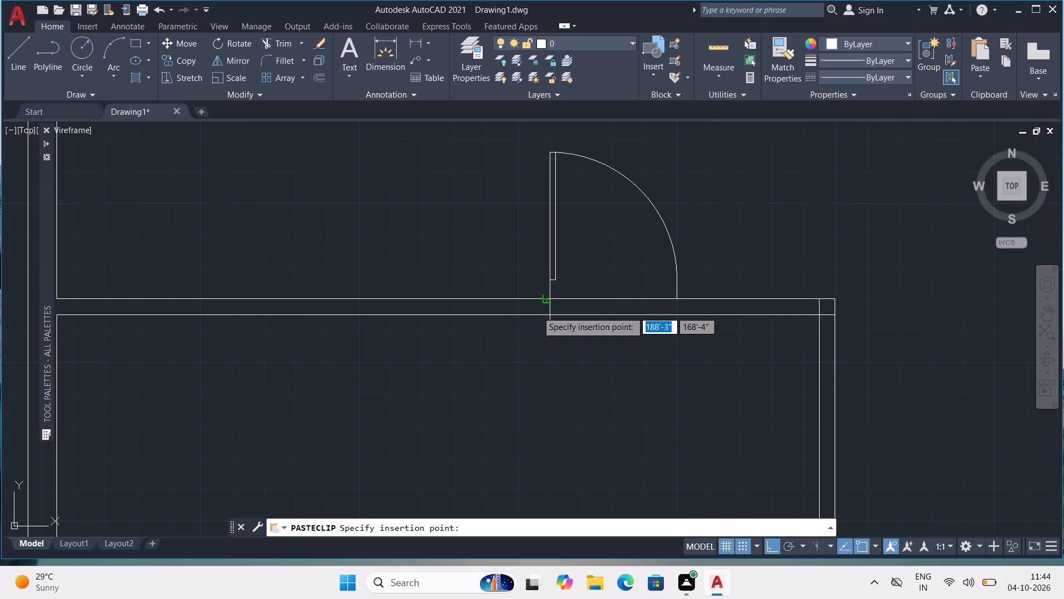
{"action": "left_click", "coordinate": [539, 314], "text": "shift"}
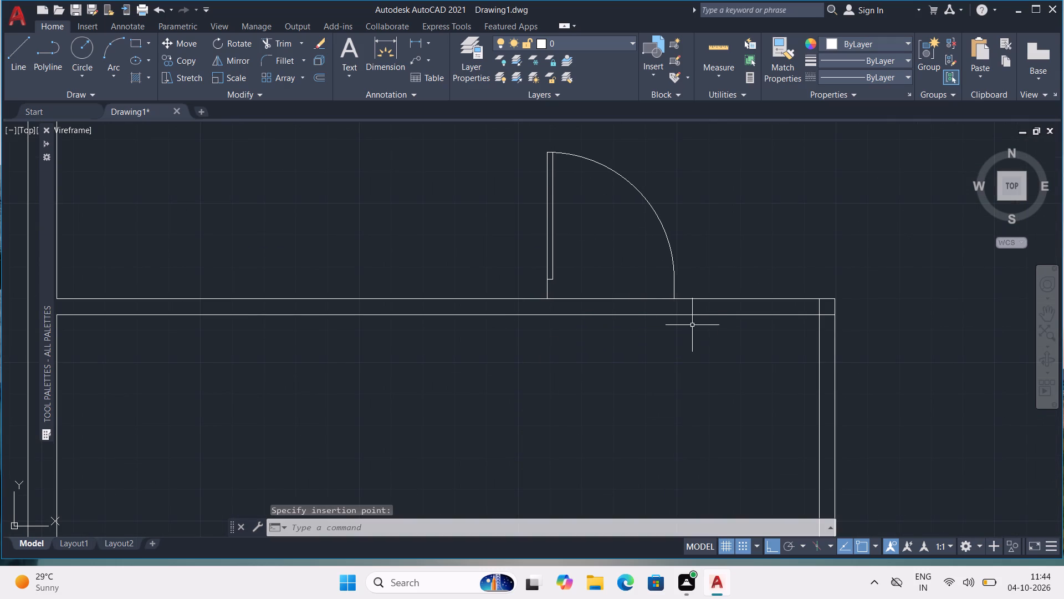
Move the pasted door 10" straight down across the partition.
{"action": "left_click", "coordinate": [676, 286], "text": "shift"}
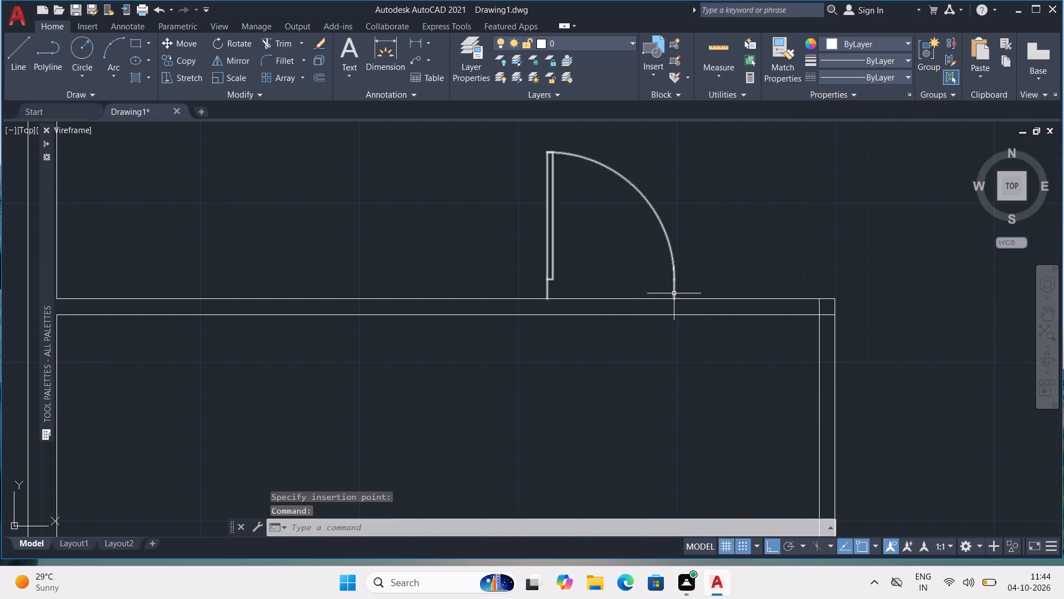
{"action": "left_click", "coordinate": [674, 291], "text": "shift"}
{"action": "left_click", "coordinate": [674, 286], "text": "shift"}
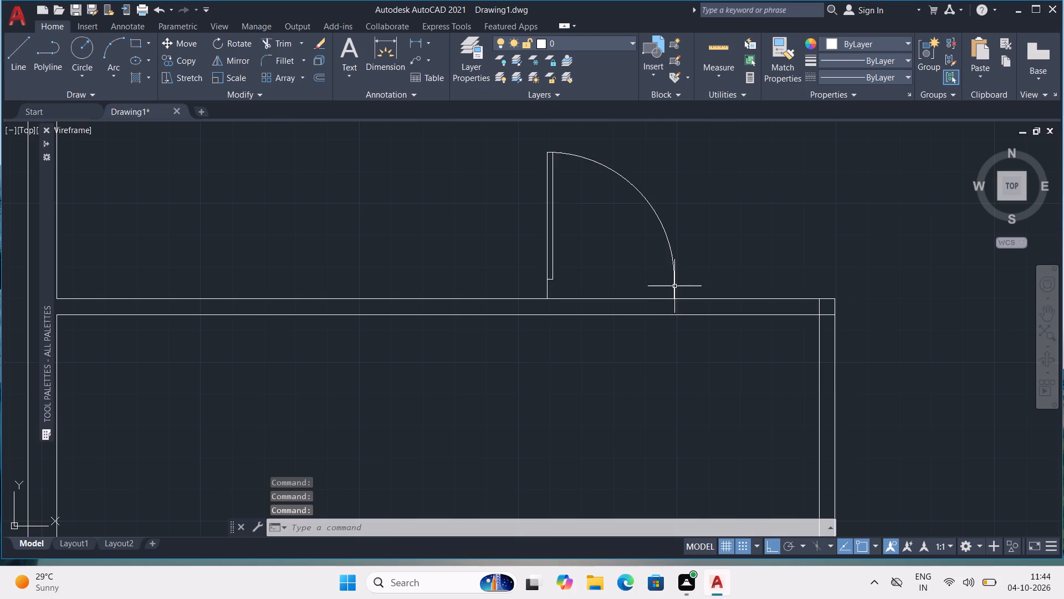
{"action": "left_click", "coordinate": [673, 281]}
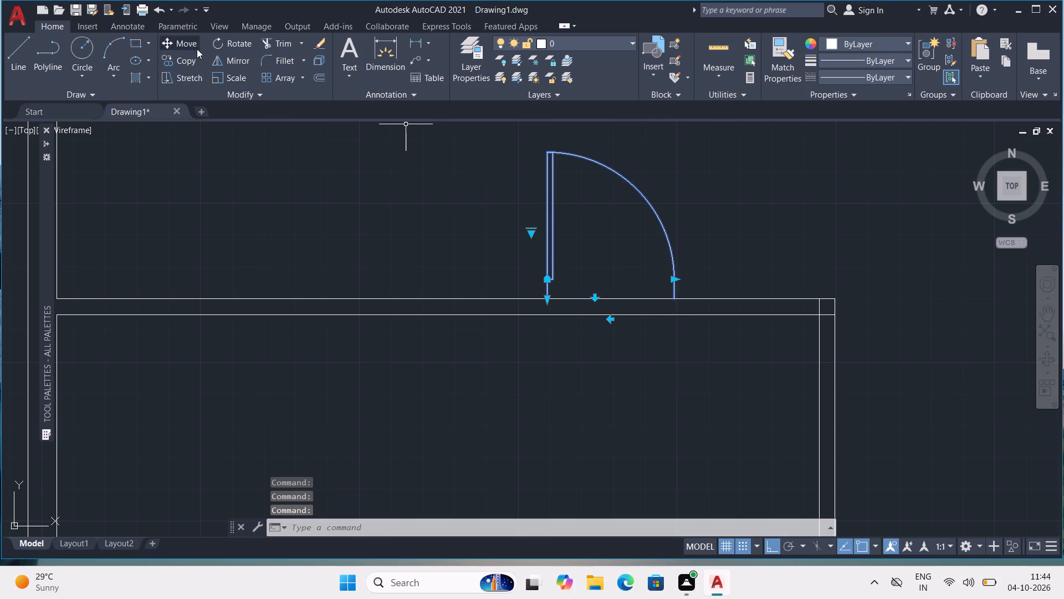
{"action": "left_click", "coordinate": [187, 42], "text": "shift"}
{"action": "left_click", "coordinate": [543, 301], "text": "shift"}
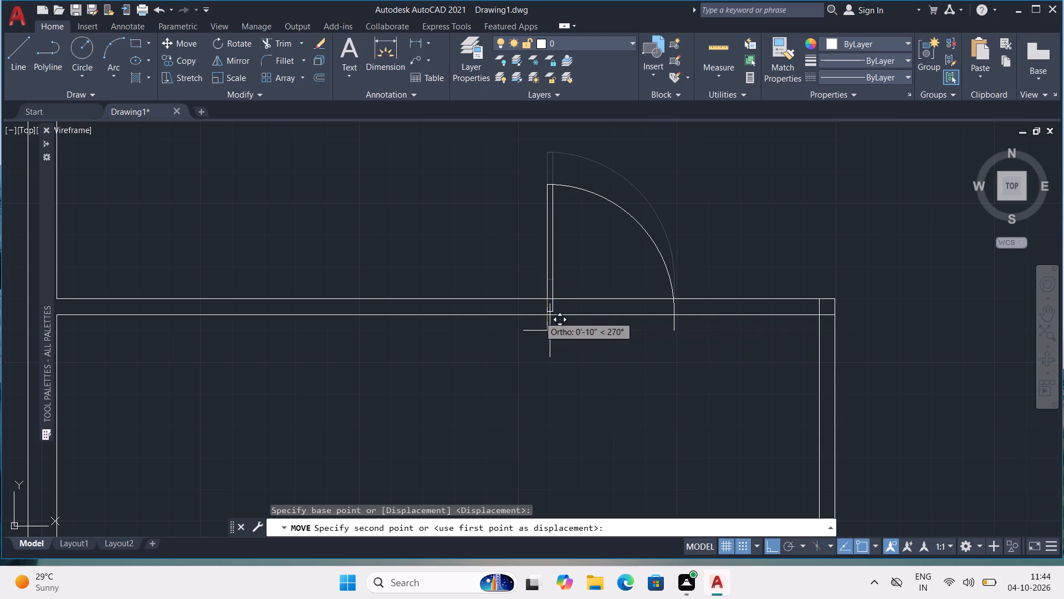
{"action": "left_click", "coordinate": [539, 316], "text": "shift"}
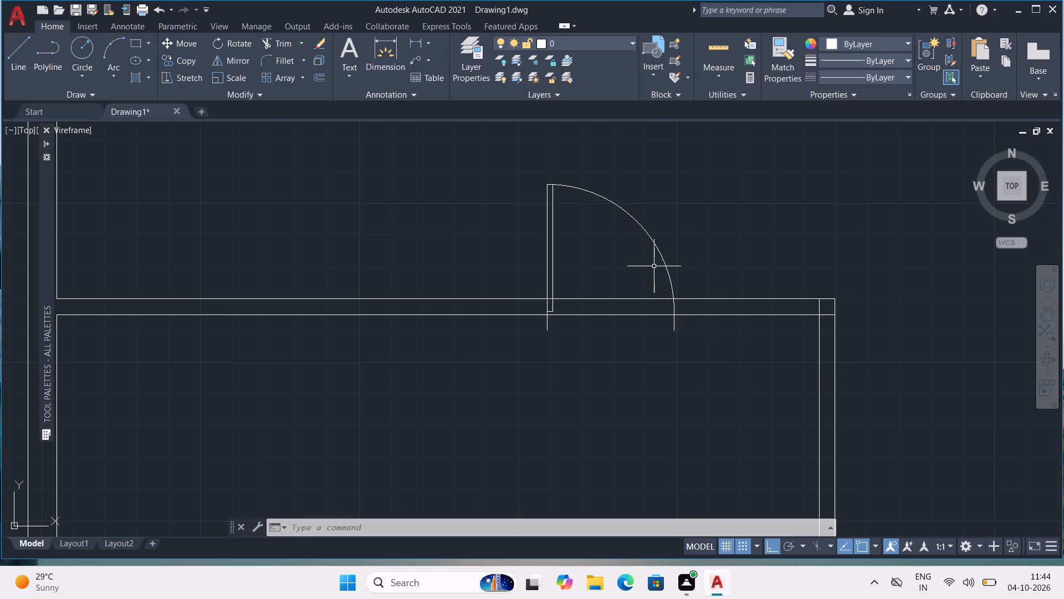
Move the pasted door off the partition into the empty area outside the building's left wall.
{"action": "left_click", "coordinate": [649, 233]}
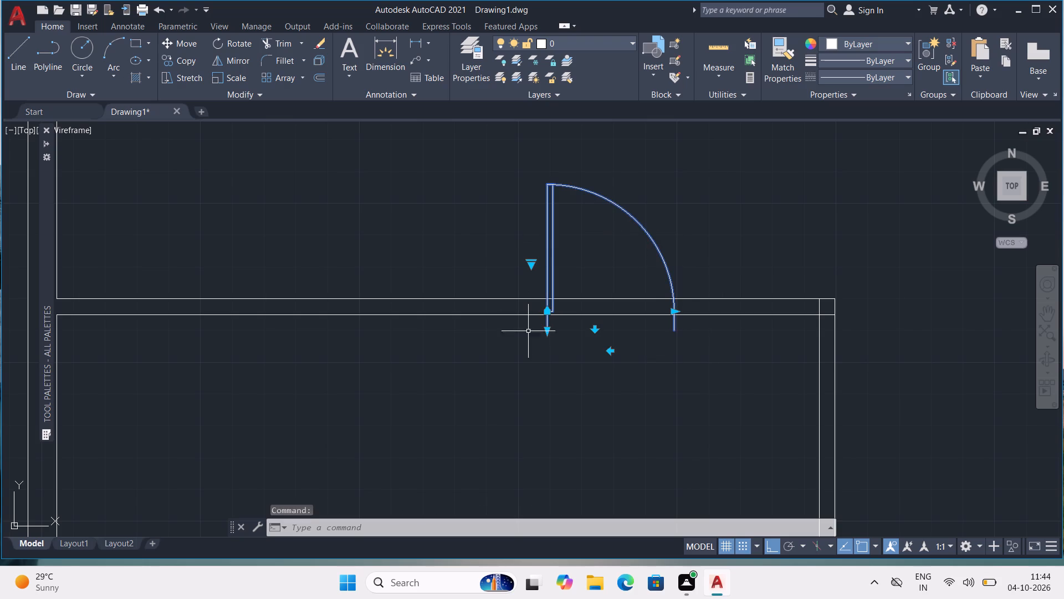
{"action": "left_click", "coordinate": [182, 38]}
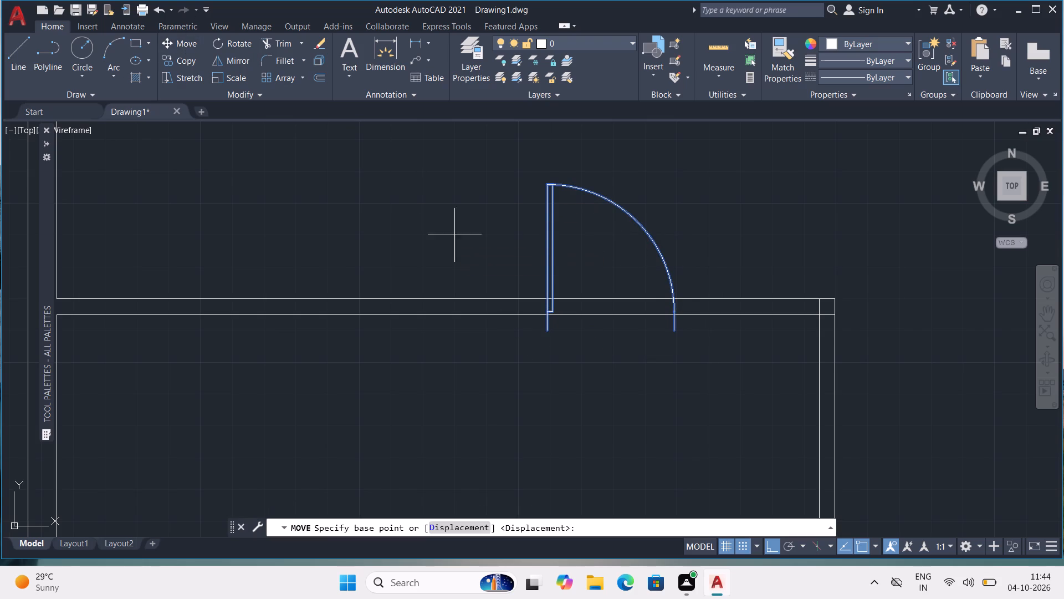
{"action": "left_click", "coordinate": [549, 319]}
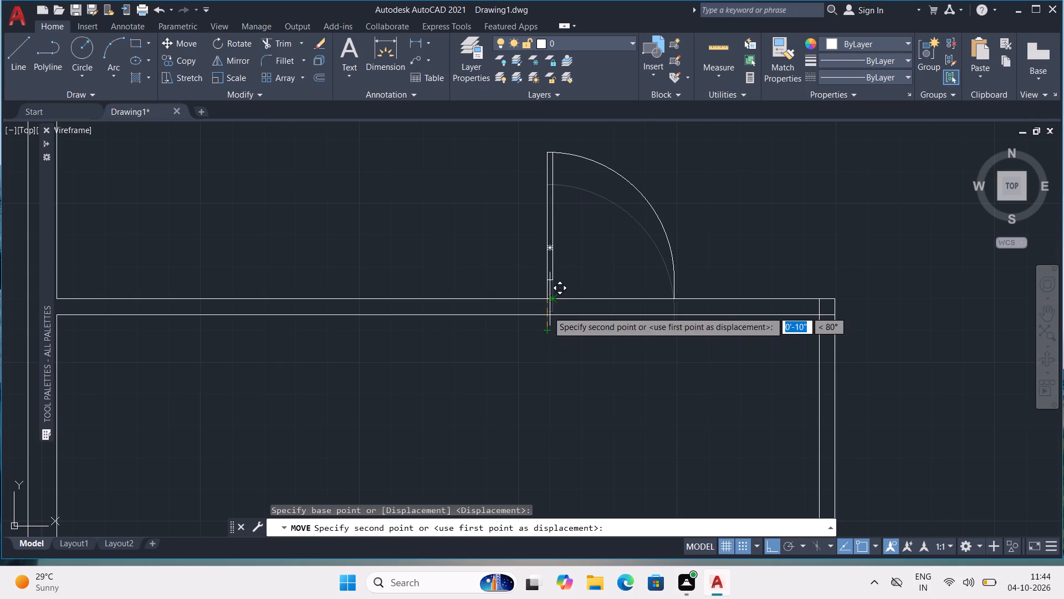
{"action": "scroll", "coordinate": [536, 324], "scroll_direction": "up", "scroll_amount": 5}
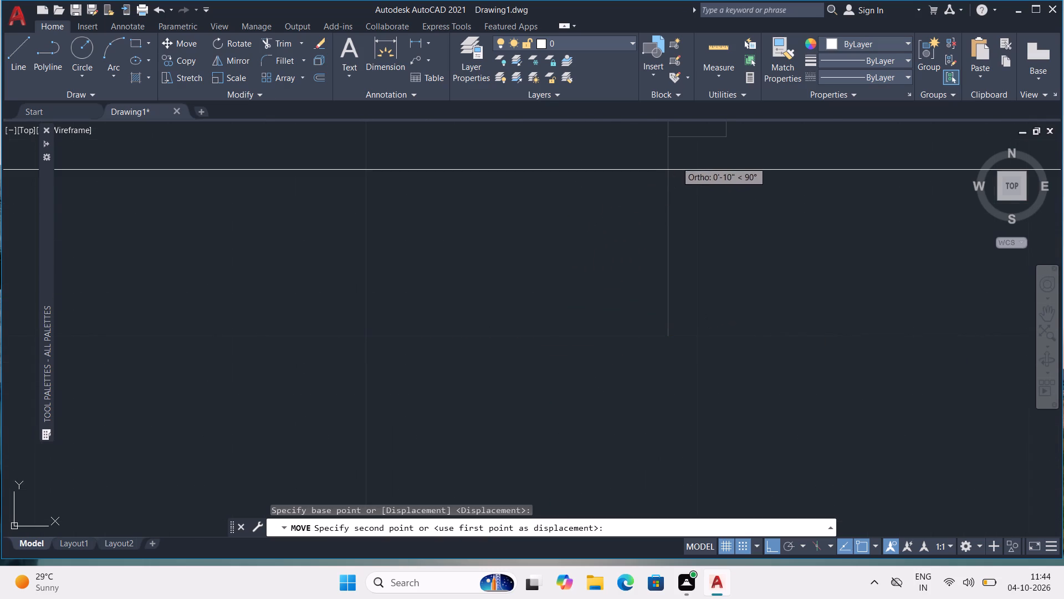
{"action": "scroll", "coordinate": [671, 172], "scroll_direction": "down", "scroll_amount": 4}
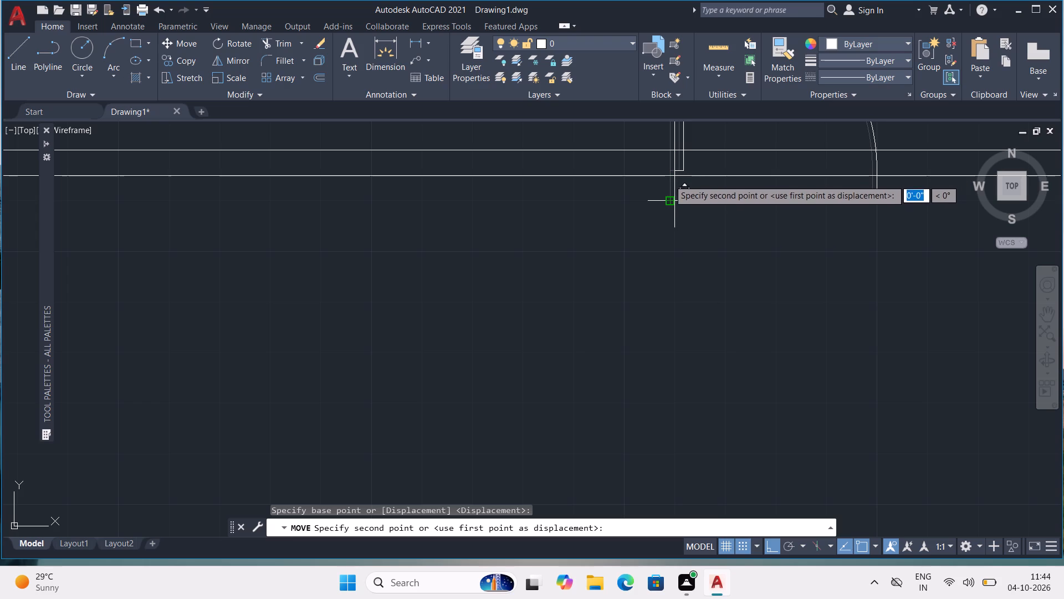
{"action": "scroll", "coordinate": [660, 202], "scroll_direction": "down", "scroll_amount": 4}
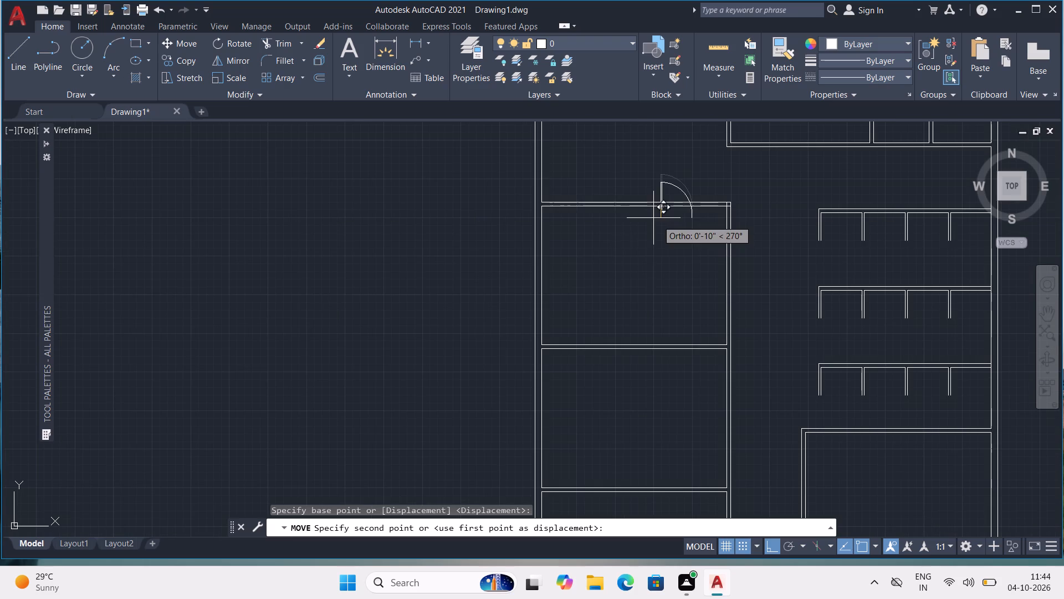
{"action": "left_click", "coordinate": [364, 284]}
{"action": "key", "text": "Escape"}
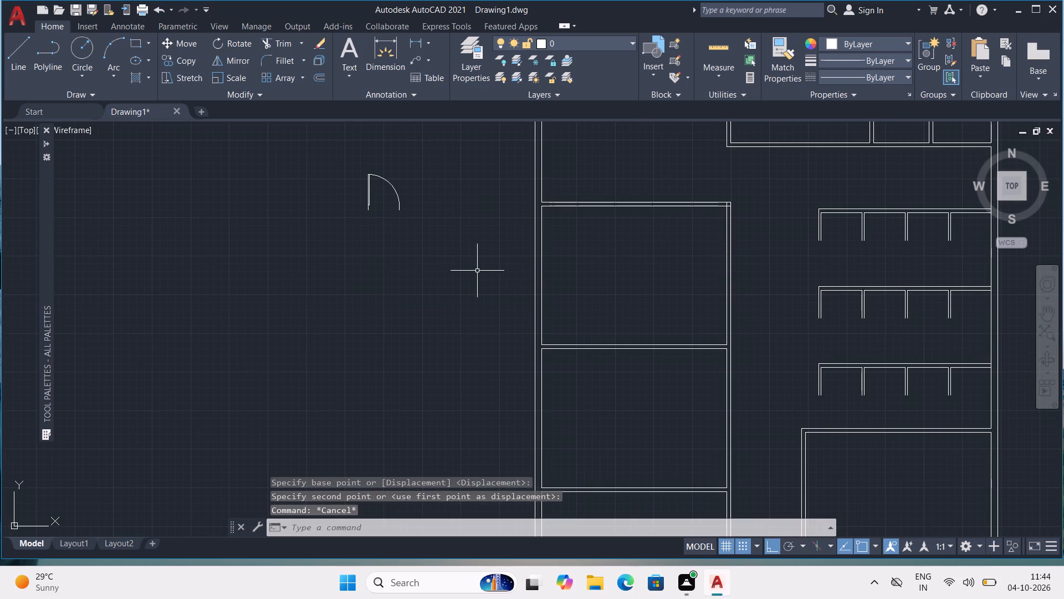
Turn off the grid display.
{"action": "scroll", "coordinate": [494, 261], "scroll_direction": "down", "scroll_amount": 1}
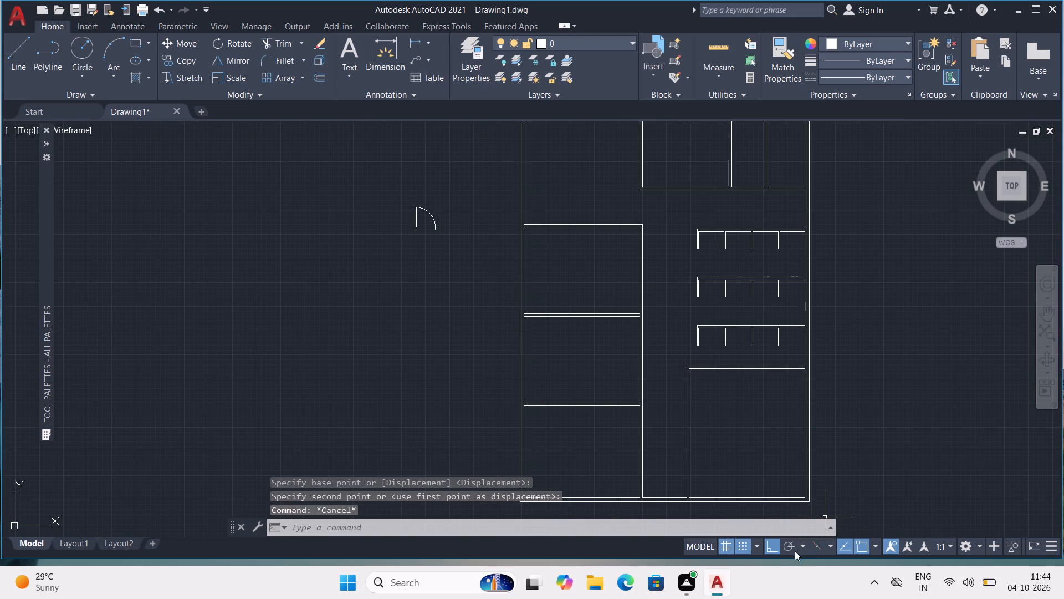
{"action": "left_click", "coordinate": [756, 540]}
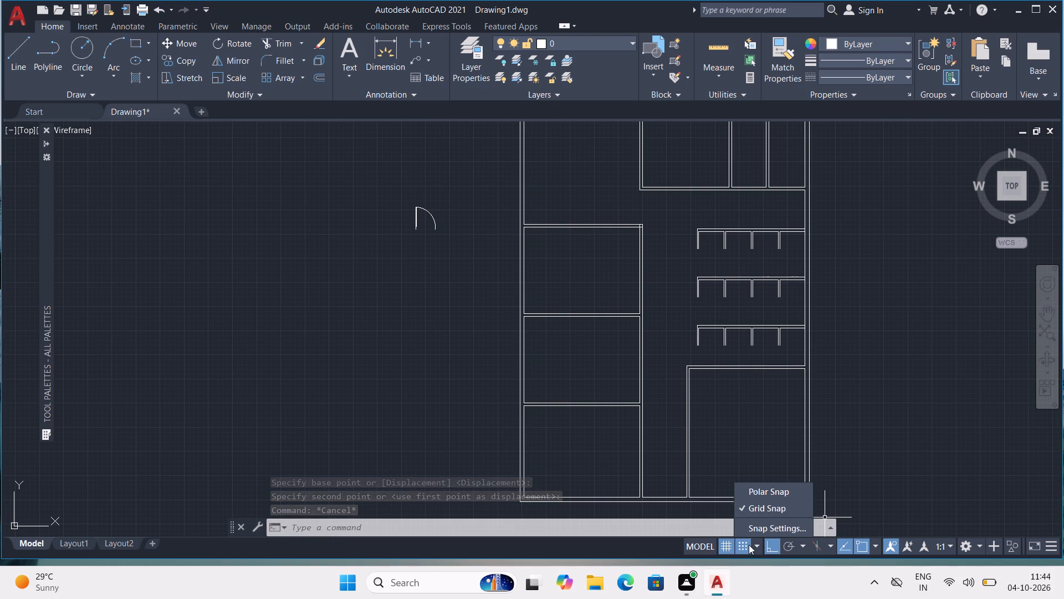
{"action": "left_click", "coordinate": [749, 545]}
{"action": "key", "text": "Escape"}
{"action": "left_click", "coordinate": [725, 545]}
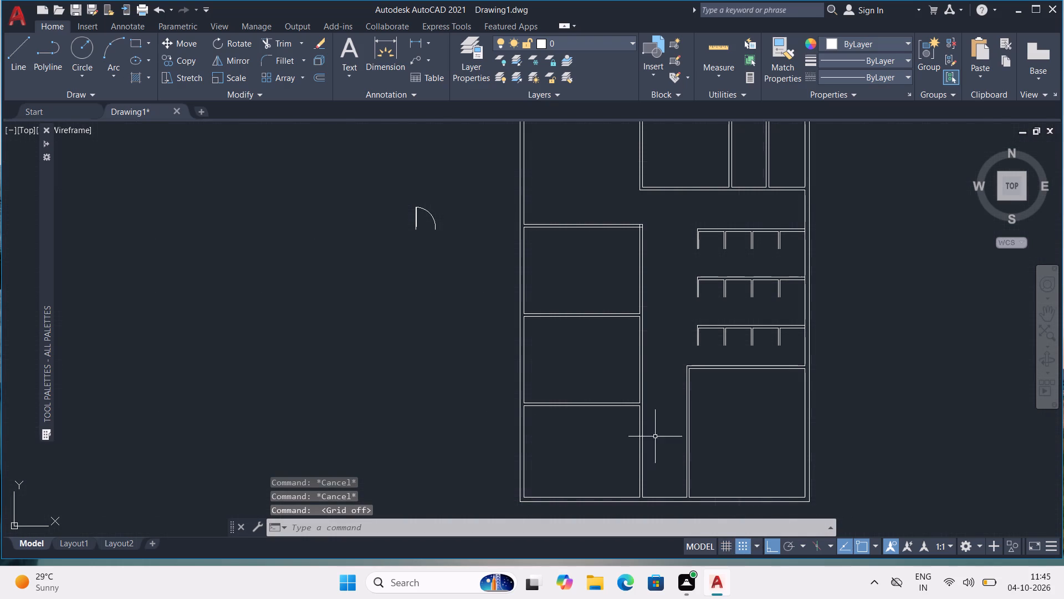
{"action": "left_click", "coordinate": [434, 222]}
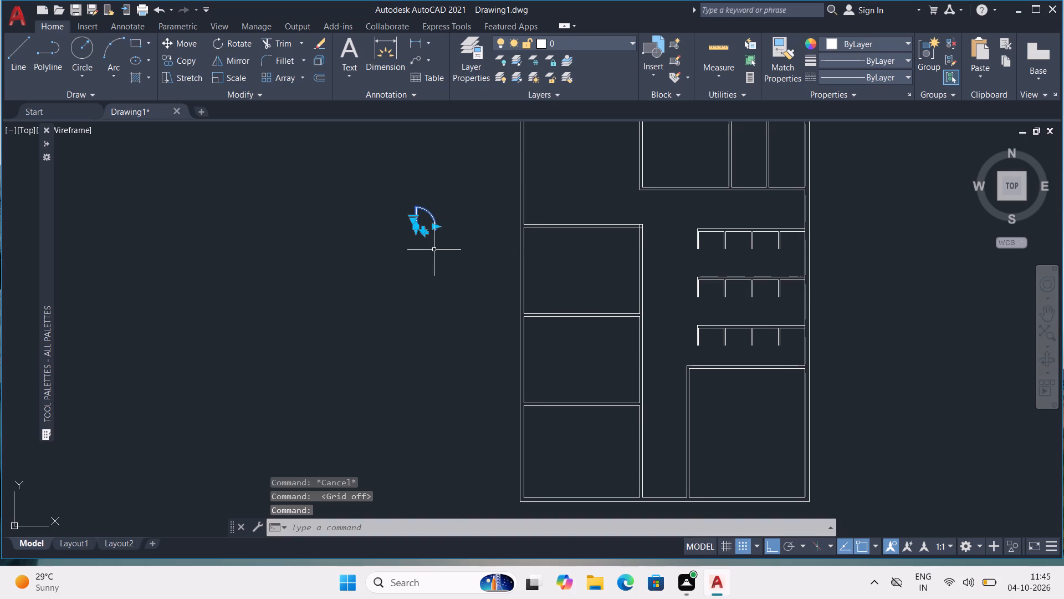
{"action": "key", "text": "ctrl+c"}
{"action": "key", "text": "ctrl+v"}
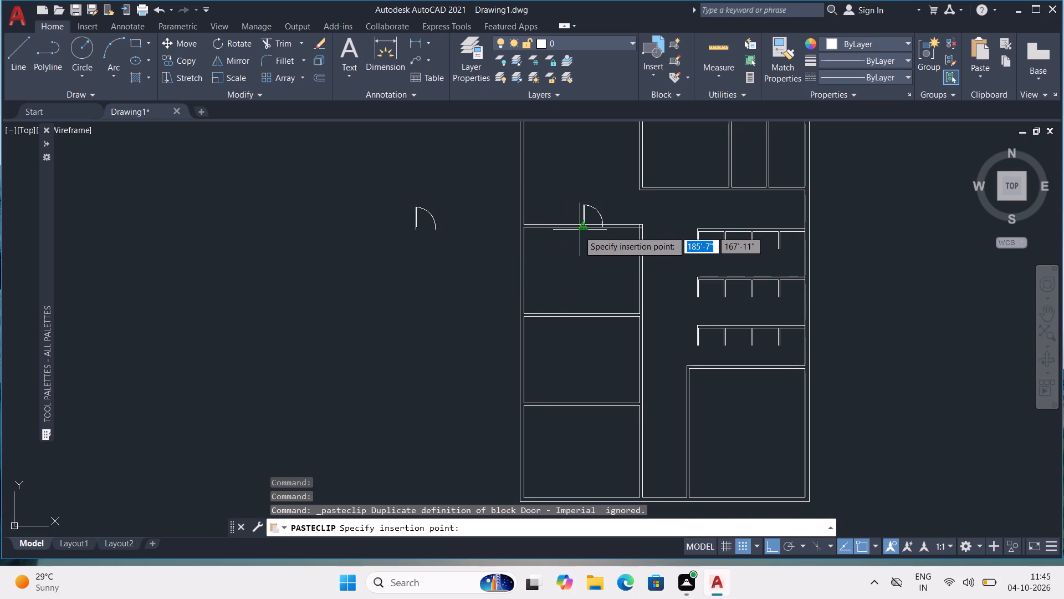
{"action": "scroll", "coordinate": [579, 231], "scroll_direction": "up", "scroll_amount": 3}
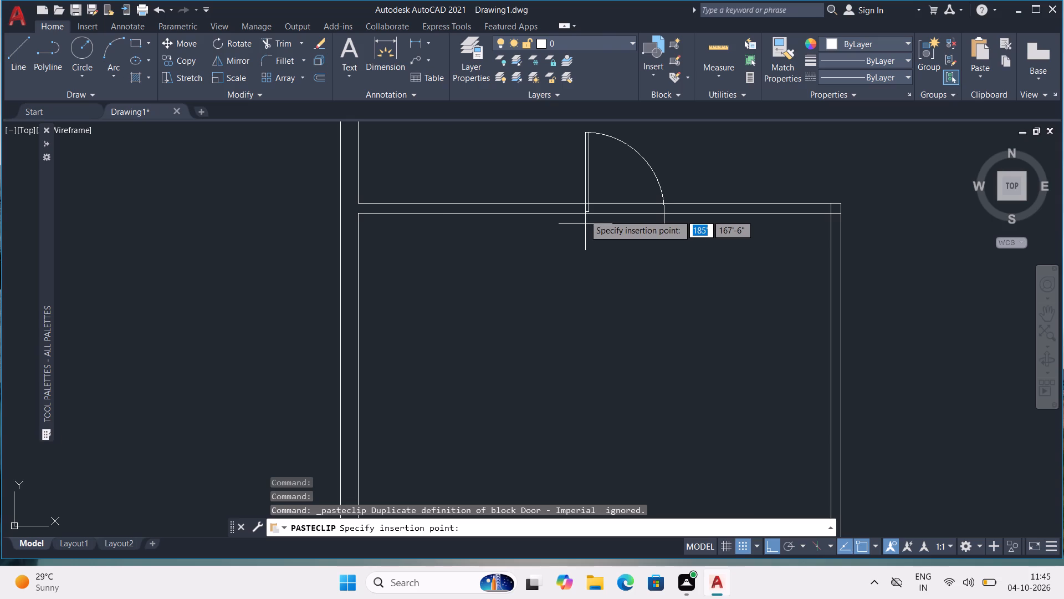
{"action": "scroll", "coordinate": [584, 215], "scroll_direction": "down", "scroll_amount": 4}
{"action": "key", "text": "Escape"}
Turn the grid display back on and switch off snap mode.
{"action": "left_click", "coordinate": [722, 545]}
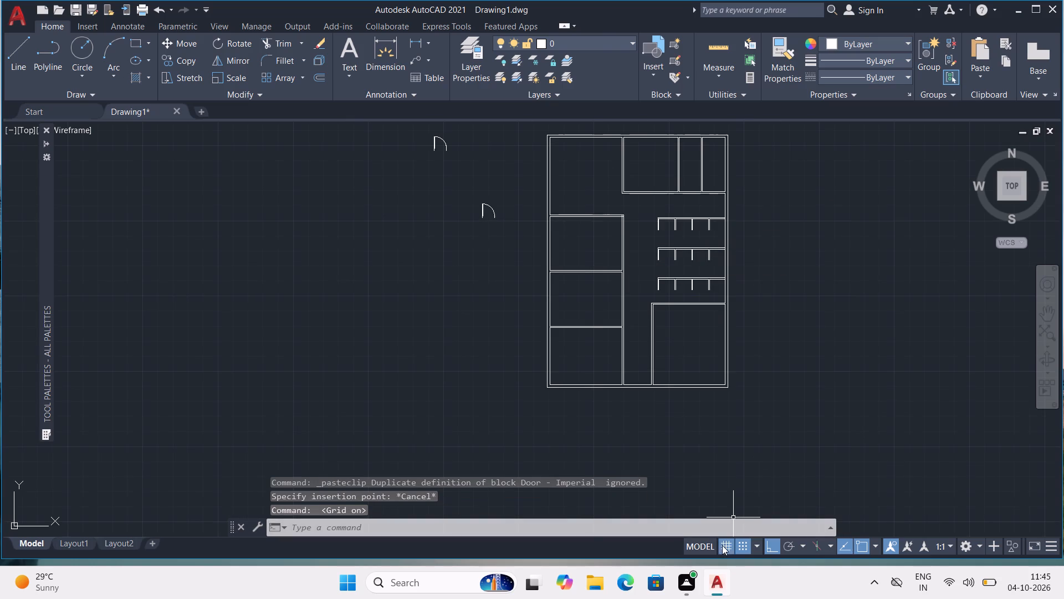
{"action": "left_click", "coordinate": [742, 544]}
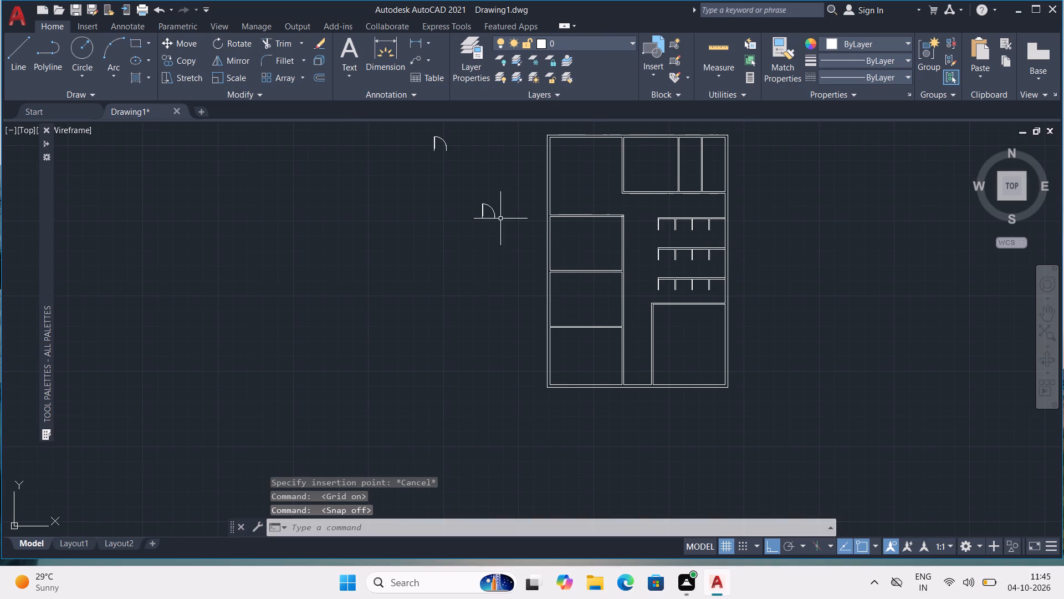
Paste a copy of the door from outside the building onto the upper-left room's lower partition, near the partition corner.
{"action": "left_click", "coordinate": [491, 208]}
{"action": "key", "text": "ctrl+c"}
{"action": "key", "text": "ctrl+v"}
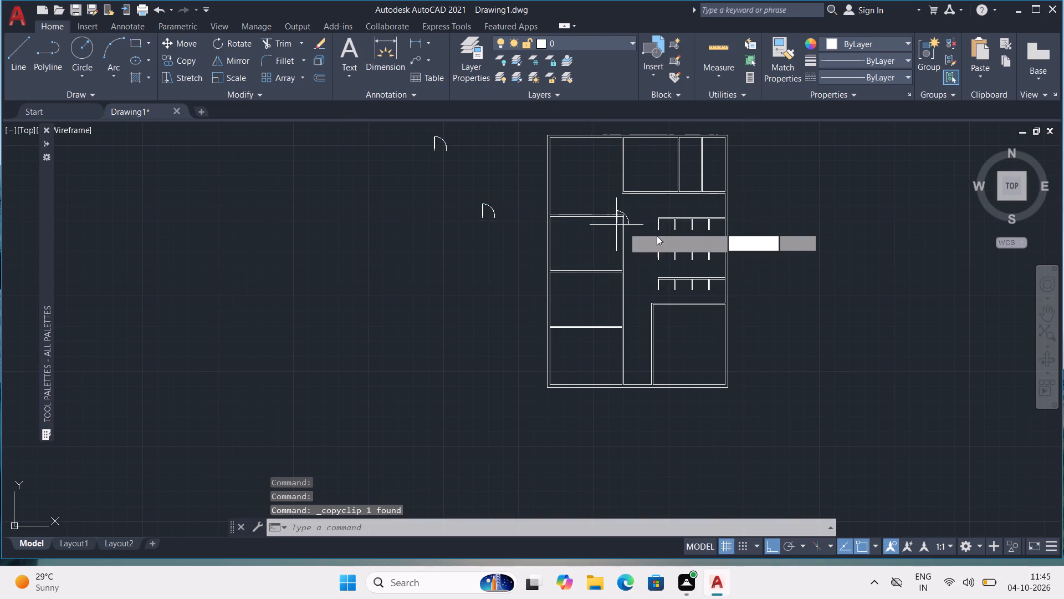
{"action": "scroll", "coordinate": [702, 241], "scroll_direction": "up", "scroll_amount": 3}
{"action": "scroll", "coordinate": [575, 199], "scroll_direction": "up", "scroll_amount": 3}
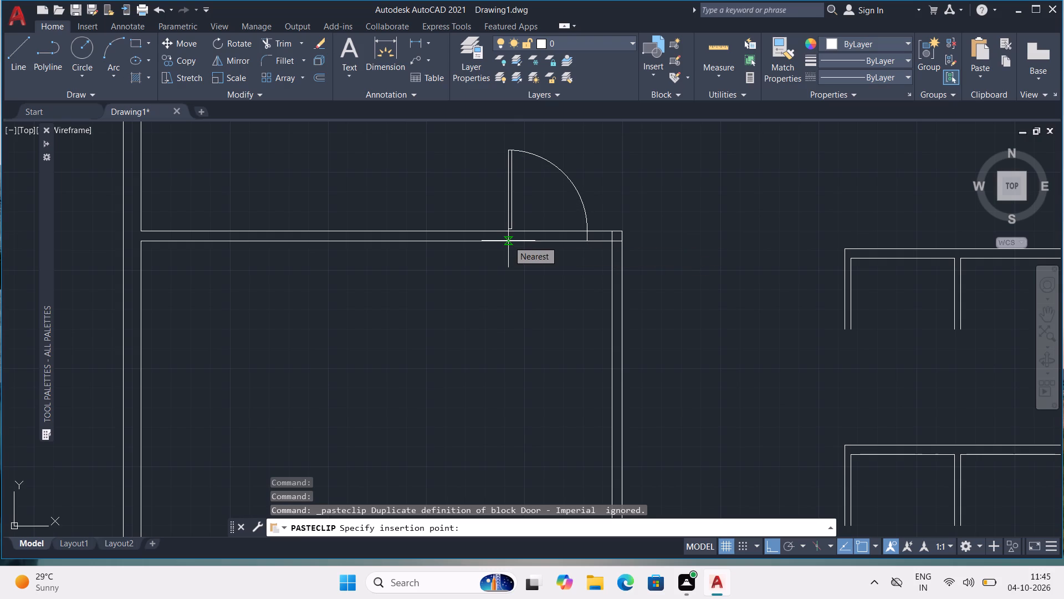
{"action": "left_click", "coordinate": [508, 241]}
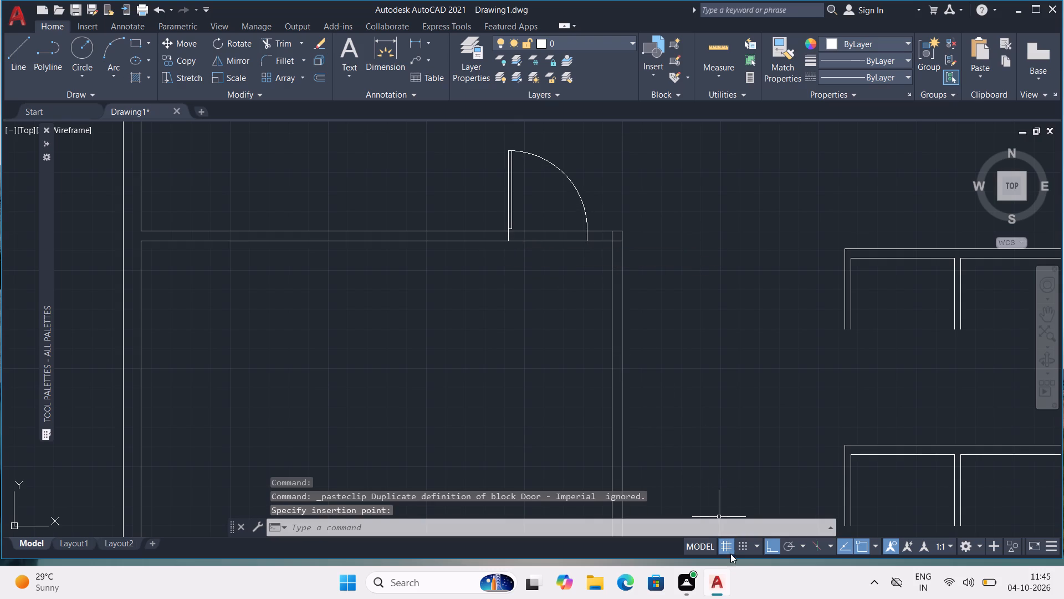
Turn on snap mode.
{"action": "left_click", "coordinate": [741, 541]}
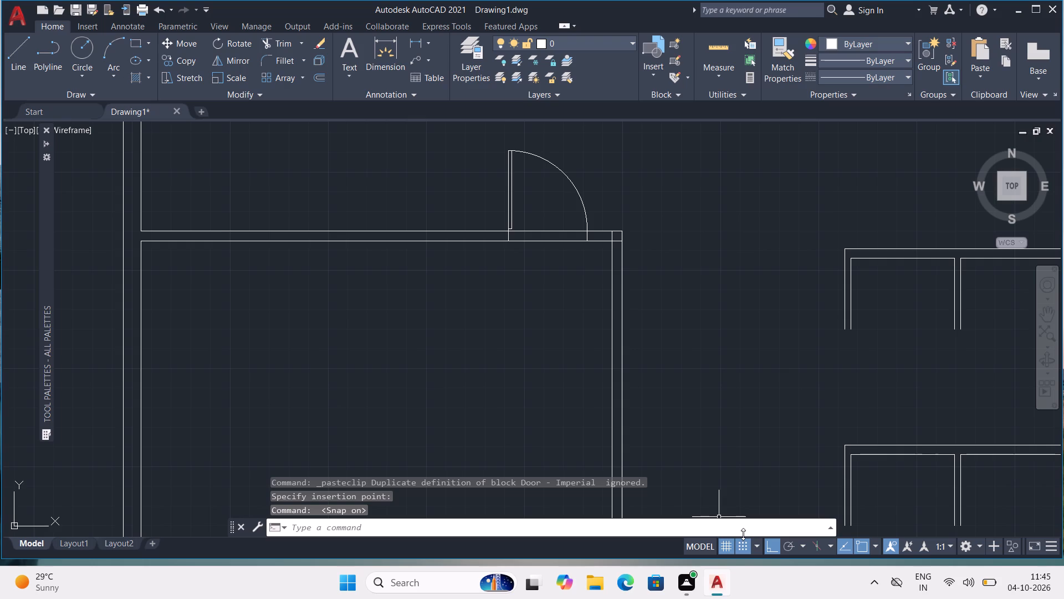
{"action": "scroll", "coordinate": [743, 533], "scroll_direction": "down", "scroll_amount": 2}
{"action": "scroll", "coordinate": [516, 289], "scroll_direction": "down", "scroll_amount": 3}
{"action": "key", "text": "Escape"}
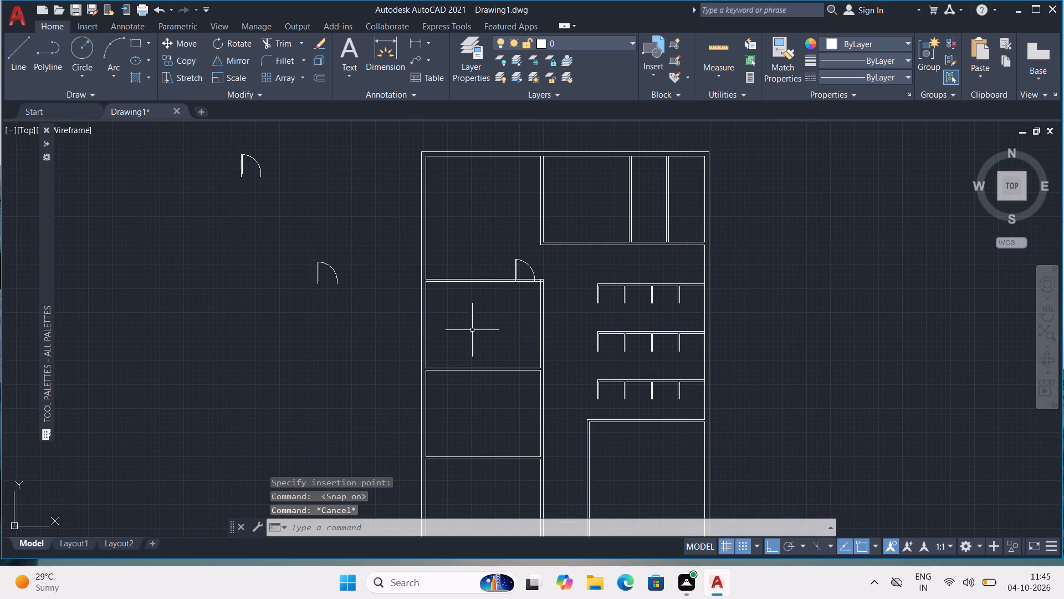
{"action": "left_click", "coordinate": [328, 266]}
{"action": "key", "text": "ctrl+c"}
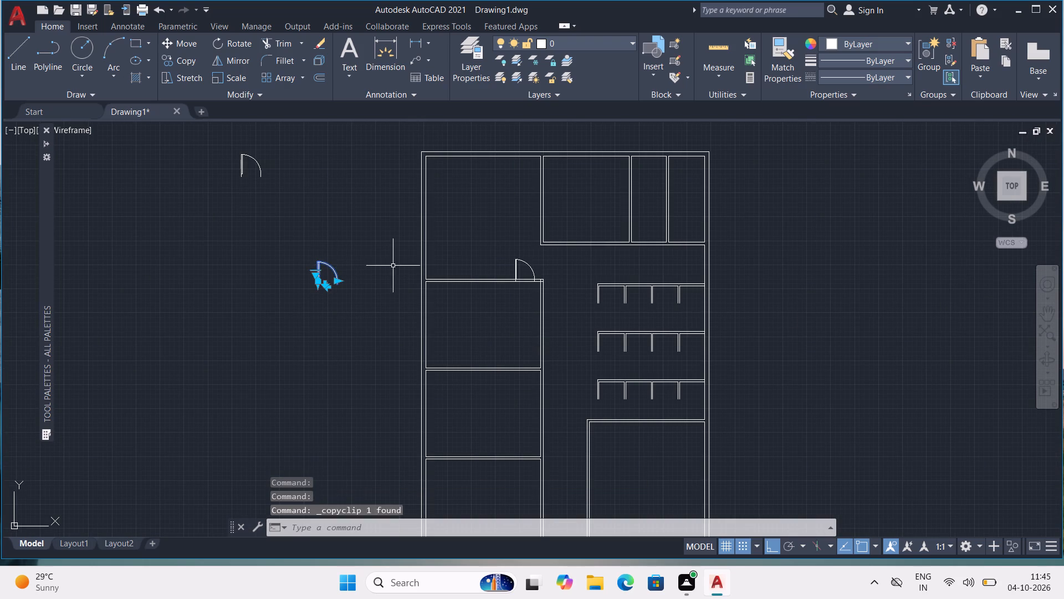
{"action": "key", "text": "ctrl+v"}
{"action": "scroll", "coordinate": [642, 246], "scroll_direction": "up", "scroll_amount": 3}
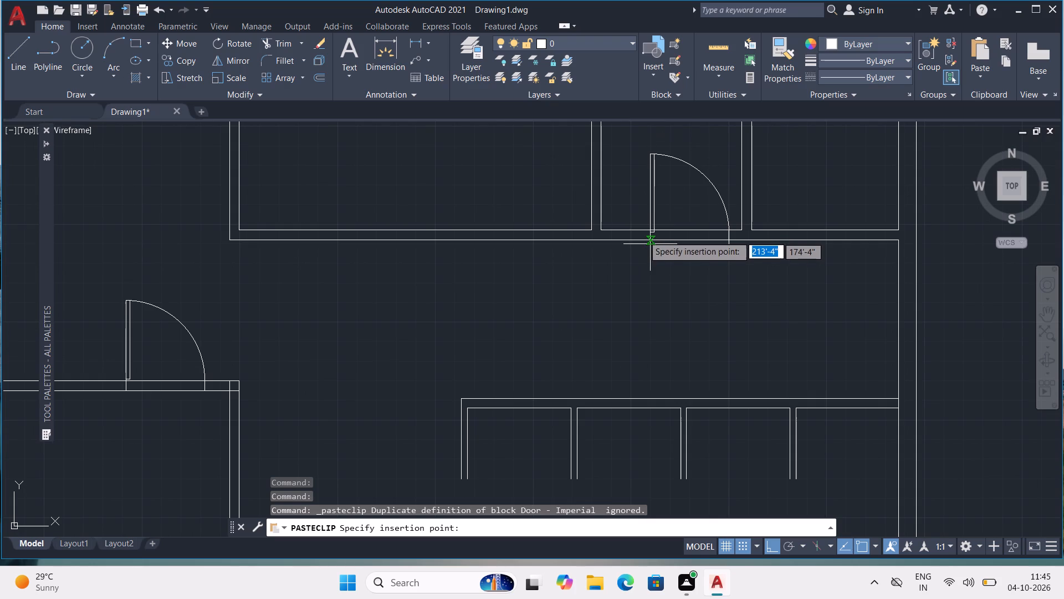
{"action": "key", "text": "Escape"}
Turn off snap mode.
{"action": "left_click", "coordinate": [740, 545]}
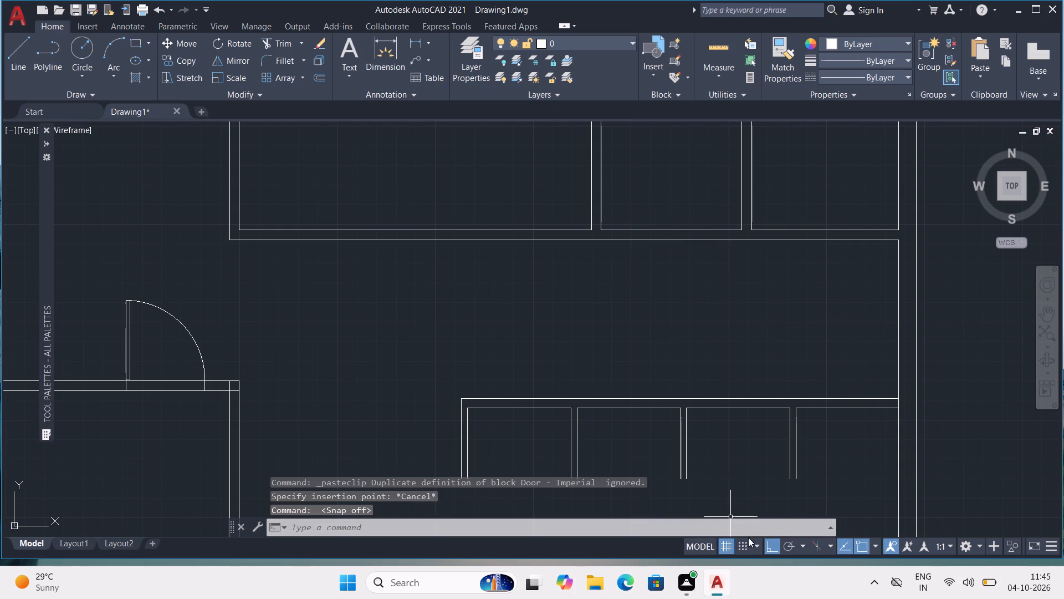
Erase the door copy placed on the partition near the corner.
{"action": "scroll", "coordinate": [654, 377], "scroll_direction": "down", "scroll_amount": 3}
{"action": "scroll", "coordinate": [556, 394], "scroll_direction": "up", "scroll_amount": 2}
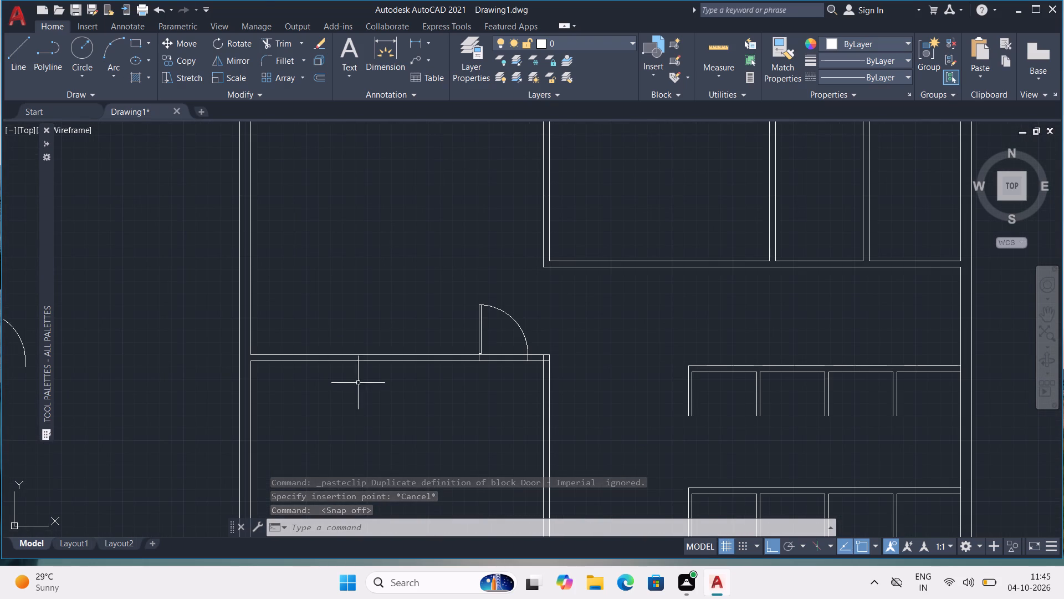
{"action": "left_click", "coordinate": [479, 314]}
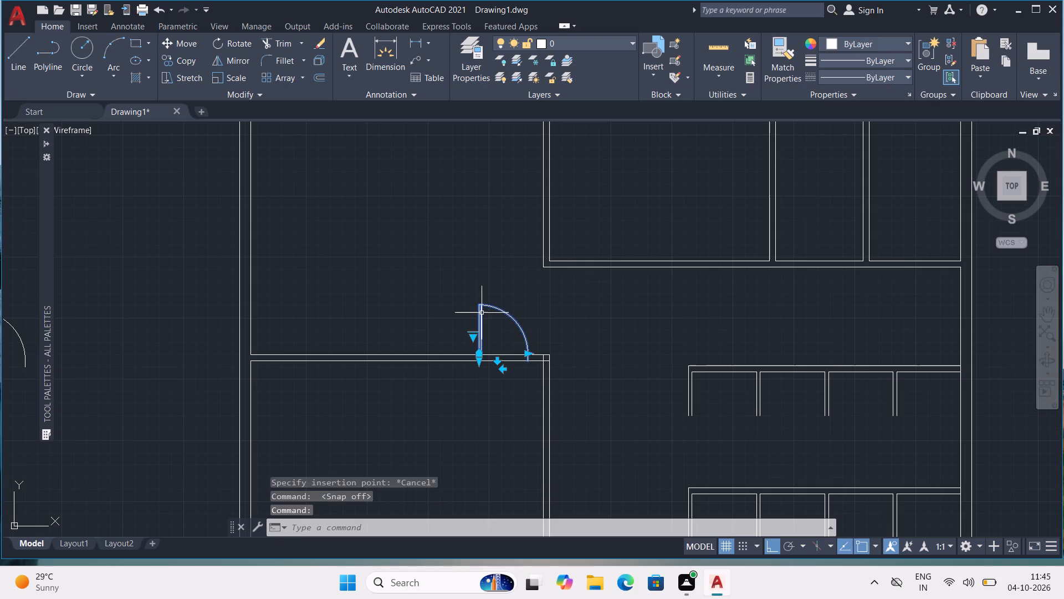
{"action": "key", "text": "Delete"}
Erase the two doors standing in the empty area outside the building's left wall.
{"action": "scroll", "coordinate": [464, 333], "scroll_direction": "down", "scroll_amount": 4}
{"action": "middle_click_drag", "start_coordinate": [463, 342], "coordinate": [502, 268]}
{"action": "scroll", "coordinate": [468, 252], "scroll_direction": "up", "scroll_amount": 3}
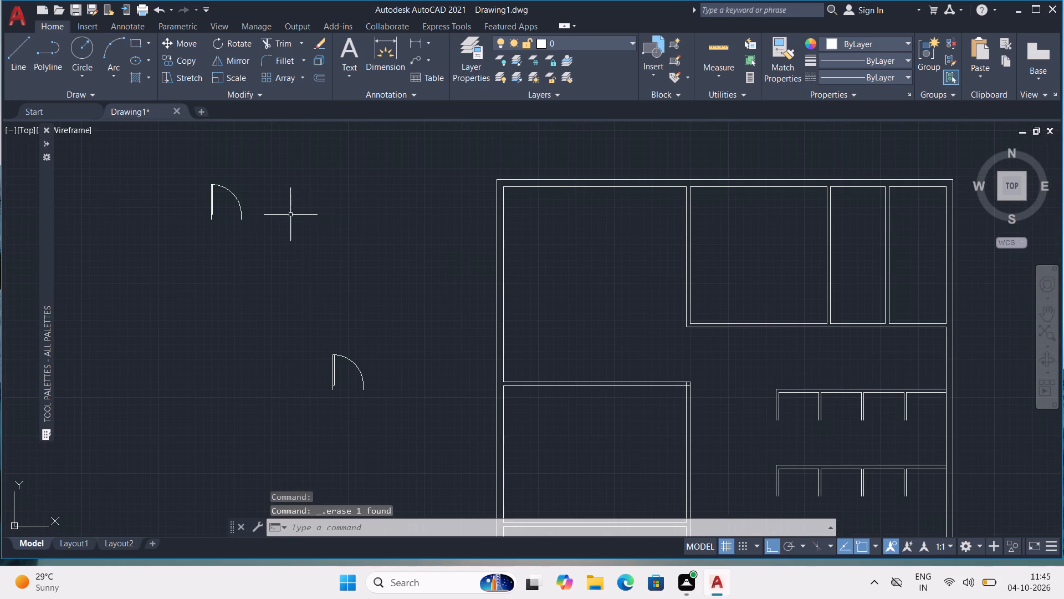
{"action": "left_click_drag", "start_coordinate": [165, 154], "coordinate": [170, 156]}
{"action": "left_click", "coordinate": [475, 423]}
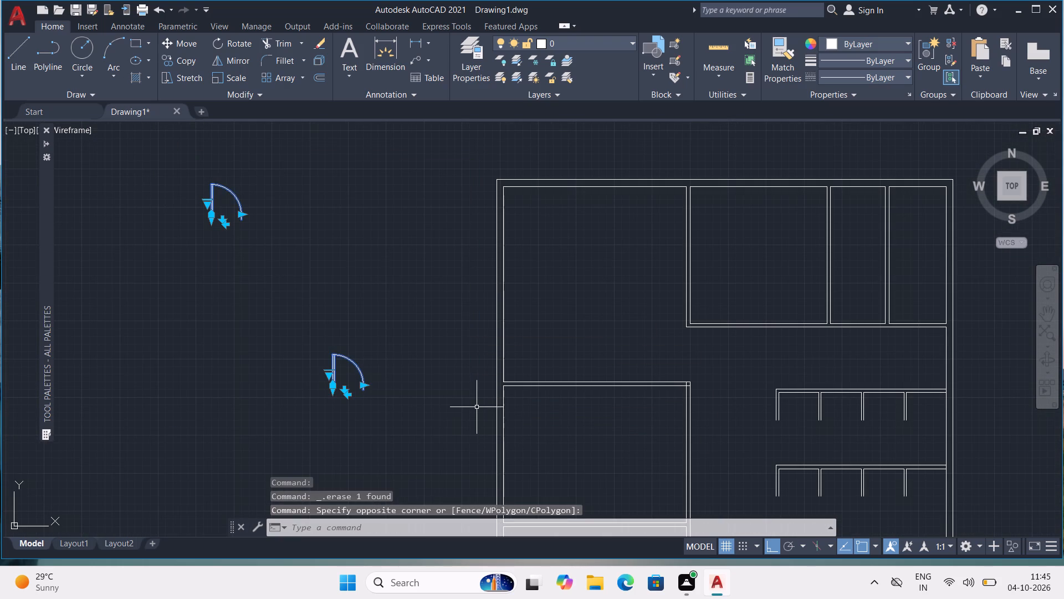
{"action": "key", "text": "Delete"}
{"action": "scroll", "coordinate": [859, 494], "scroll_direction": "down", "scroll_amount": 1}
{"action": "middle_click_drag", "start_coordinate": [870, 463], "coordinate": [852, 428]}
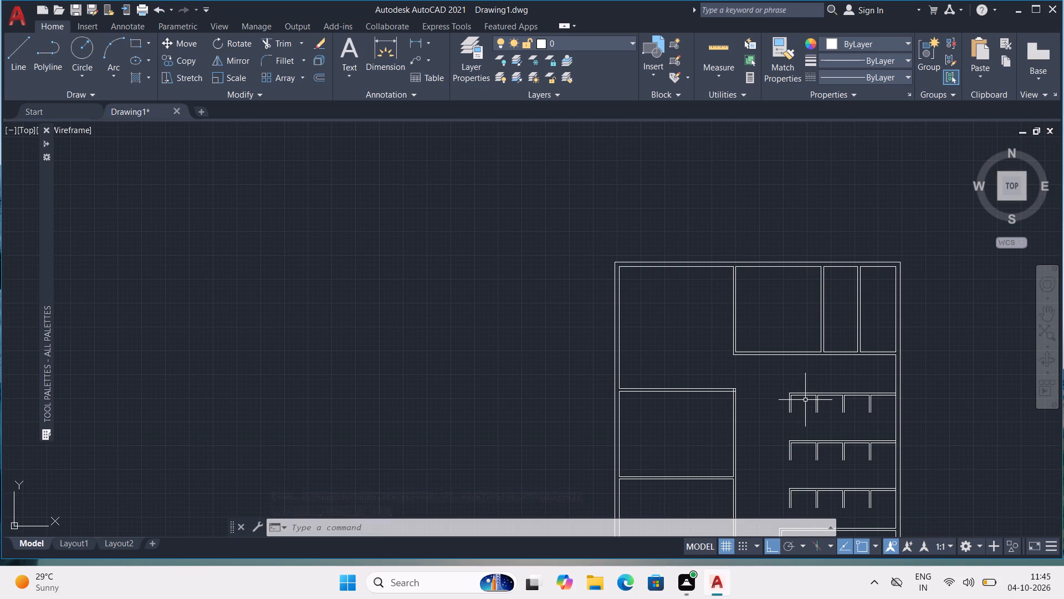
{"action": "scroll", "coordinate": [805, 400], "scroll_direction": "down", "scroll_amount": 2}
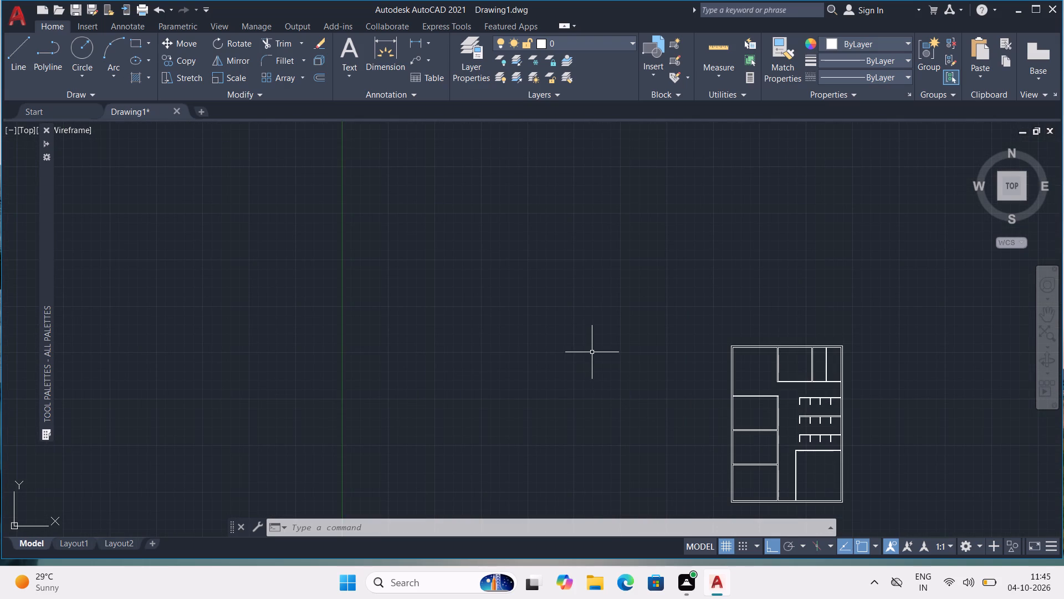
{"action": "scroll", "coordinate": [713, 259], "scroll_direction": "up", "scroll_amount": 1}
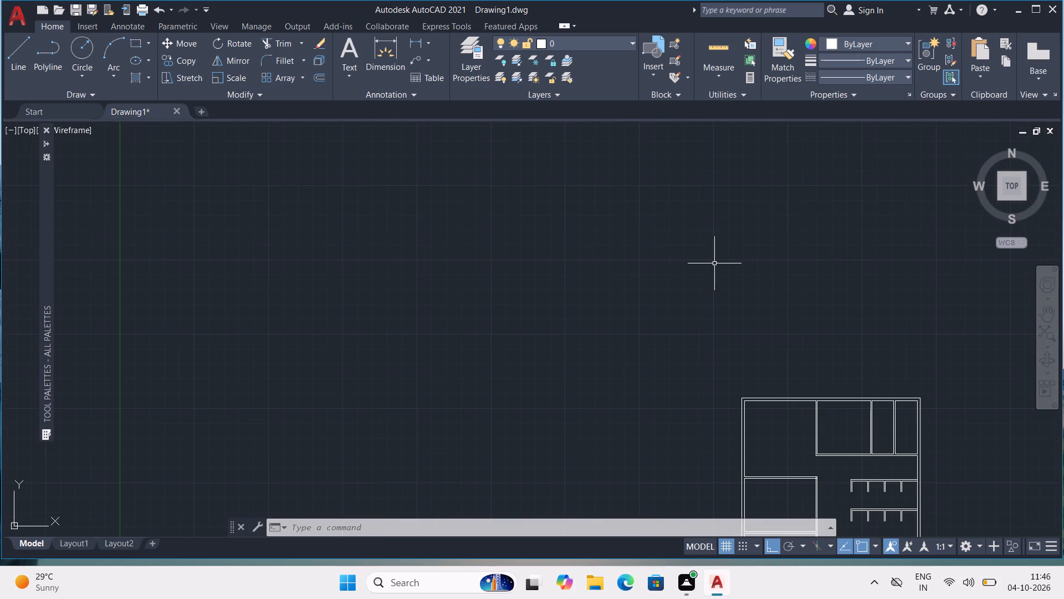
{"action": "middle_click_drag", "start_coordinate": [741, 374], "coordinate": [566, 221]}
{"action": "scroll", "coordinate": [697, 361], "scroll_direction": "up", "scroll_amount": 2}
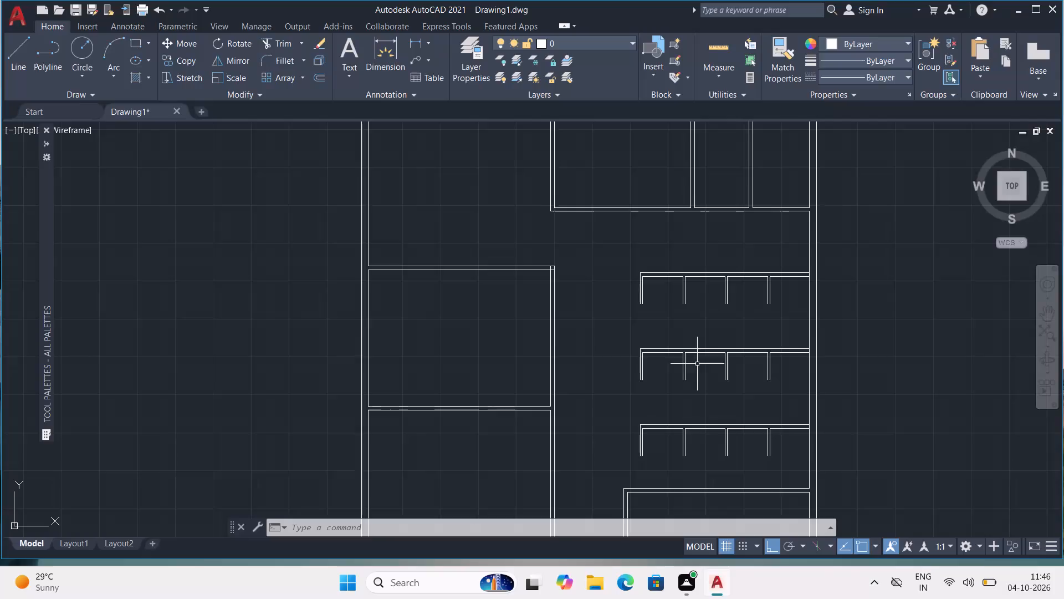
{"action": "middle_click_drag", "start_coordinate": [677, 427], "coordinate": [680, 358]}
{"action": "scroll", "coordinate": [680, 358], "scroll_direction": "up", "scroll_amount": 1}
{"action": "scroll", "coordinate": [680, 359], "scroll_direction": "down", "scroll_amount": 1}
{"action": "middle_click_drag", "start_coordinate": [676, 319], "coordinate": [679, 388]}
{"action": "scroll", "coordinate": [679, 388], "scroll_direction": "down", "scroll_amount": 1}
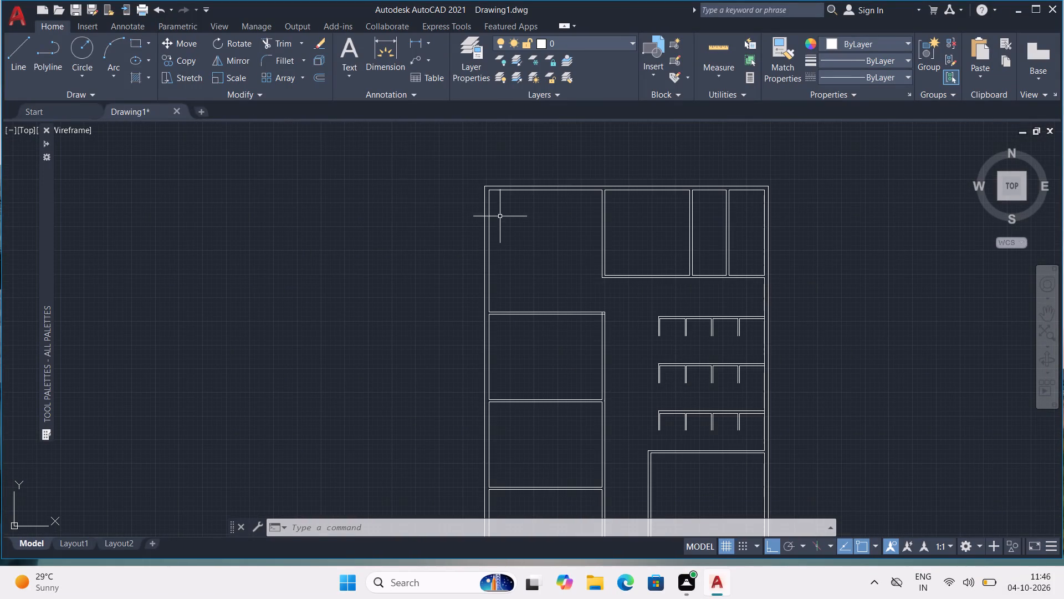
Insert a Door - Imperial block from the architectural imperial samples into the empty area left of the building.
{"action": "left_click", "coordinate": [50, 205]}
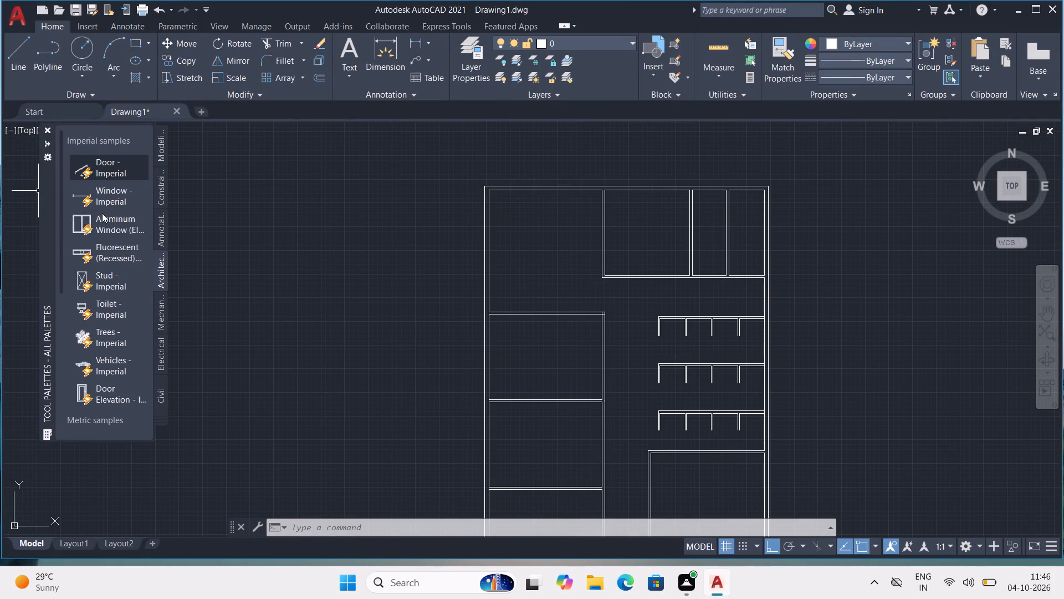
{"action": "left_click", "coordinate": [98, 179]}
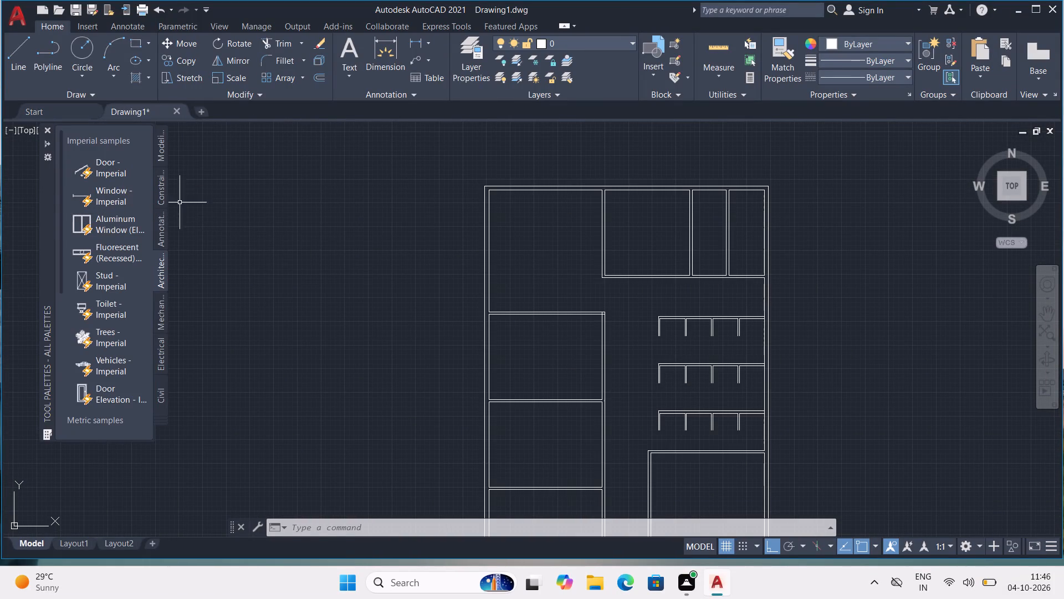
{"action": "left_click", "coordinate": [44, 182]}
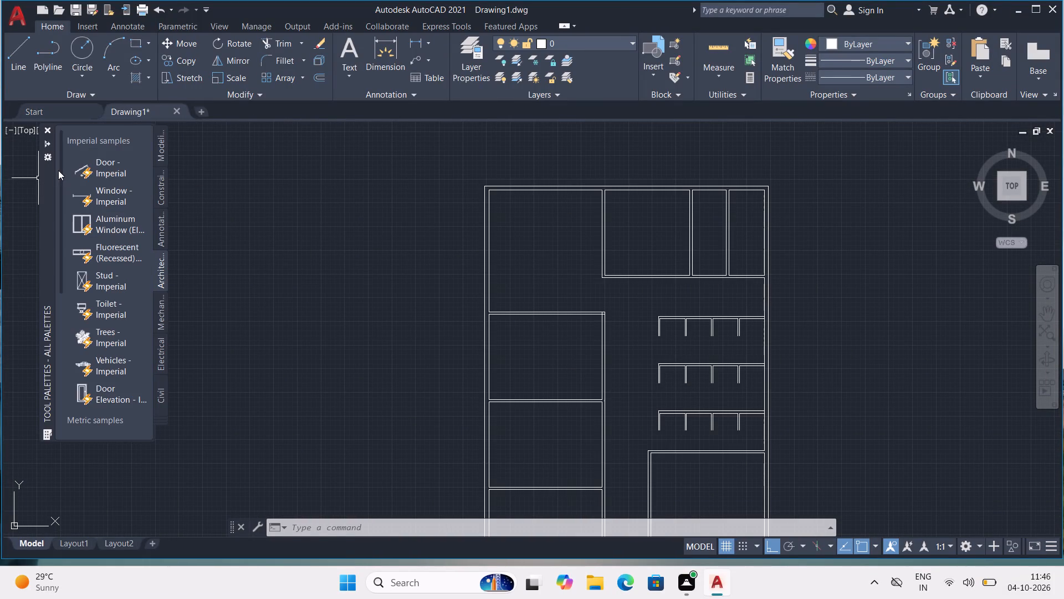
{"action": "left_click", "coordinate": [83, 169]}
{"action": "left_click", "coordinate": [113, 171]}
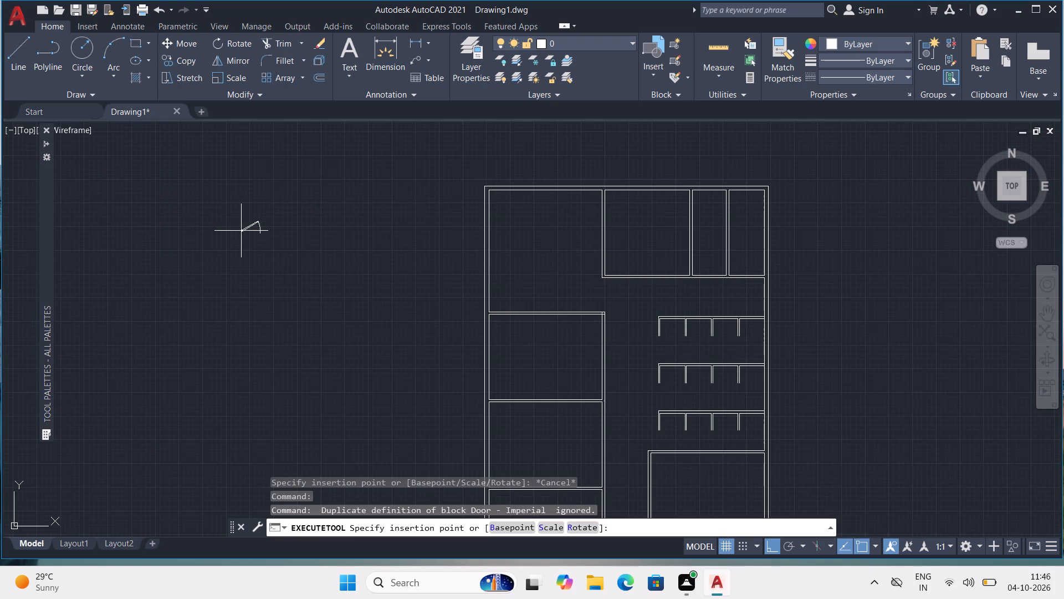
{"action": "left_click", "coordinate": [241, 231]}
Set the new door block's opening angle to Open 90º.
{"action": "scroll", "coordinate": [250, 226], "scroll_direction": "up", "scroll_amount": 3}
{"action": "left_click", "coordinate": [252, 226]}
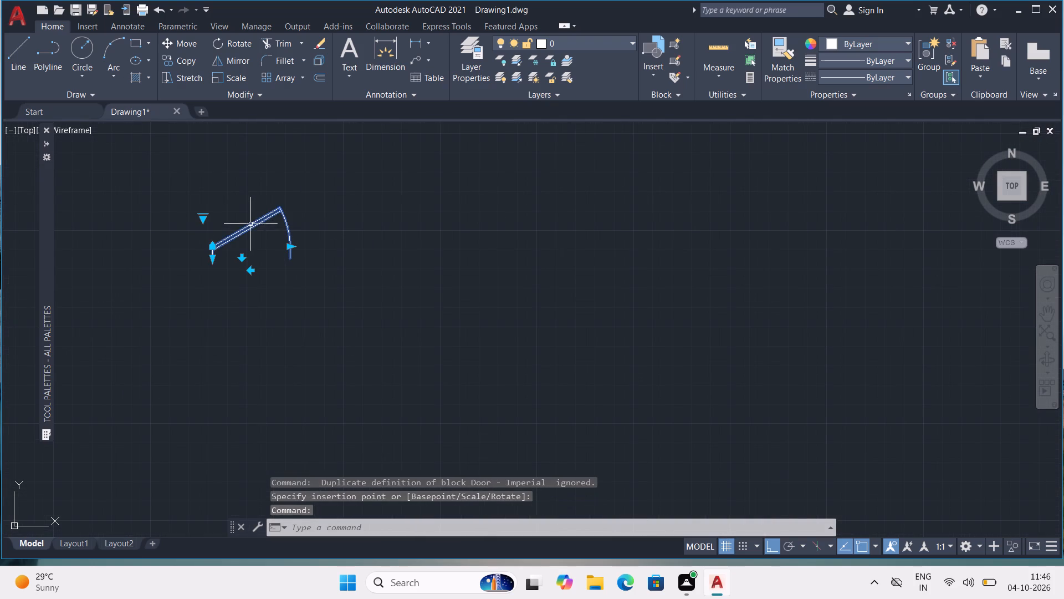
{"action": "left_click", "coordinate": [205, 221]}
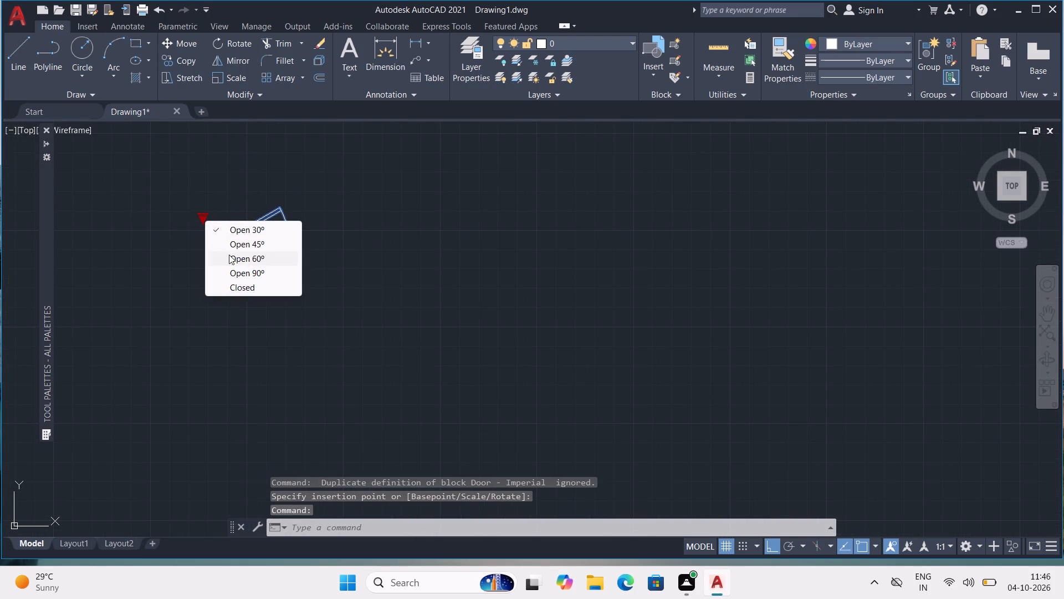
{"action": "left_click", "coordinate": [241, 270]}
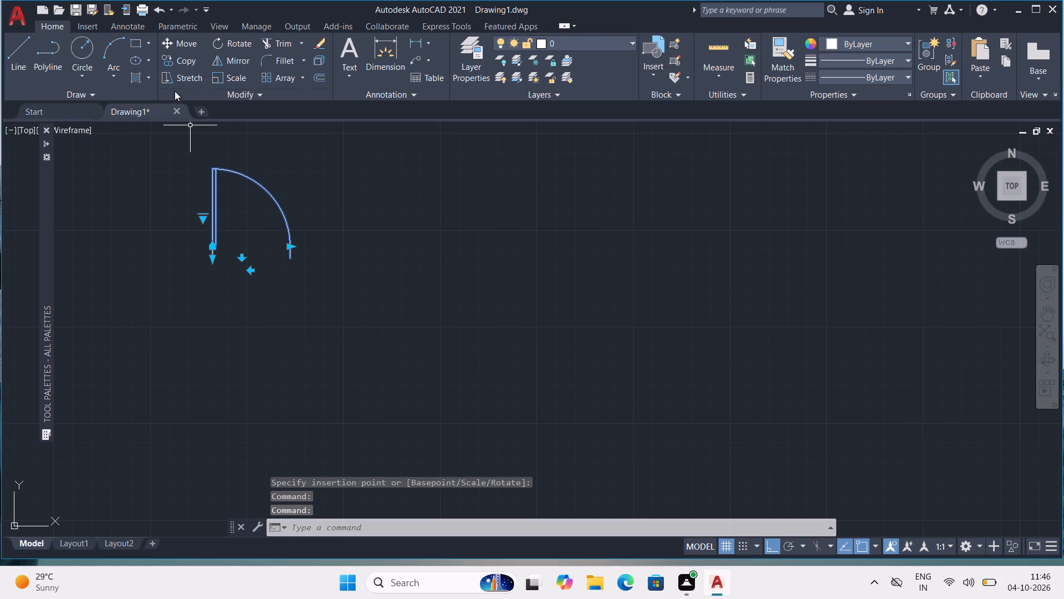
Scale the door from its lower hinge-side endpoint by reference, using its opening width as reference length and 2'6" as new length.
{"action": "left_click", "coordinate": [236, 82]}
{"action": "left_click", "coordinate": [214, 260]}
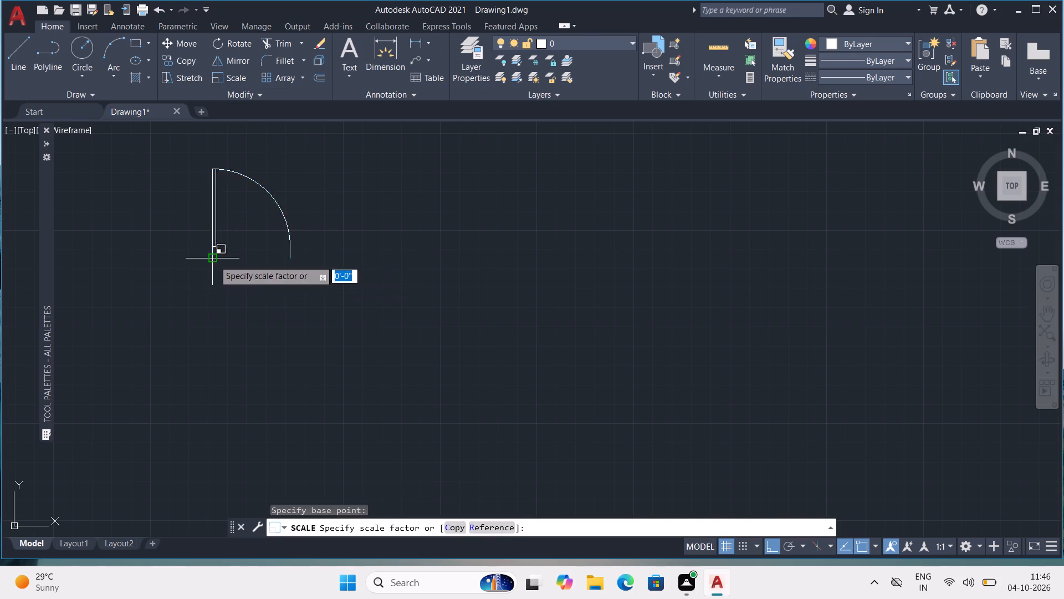
{"action": "left_click", "coordinate": [487, 527]}
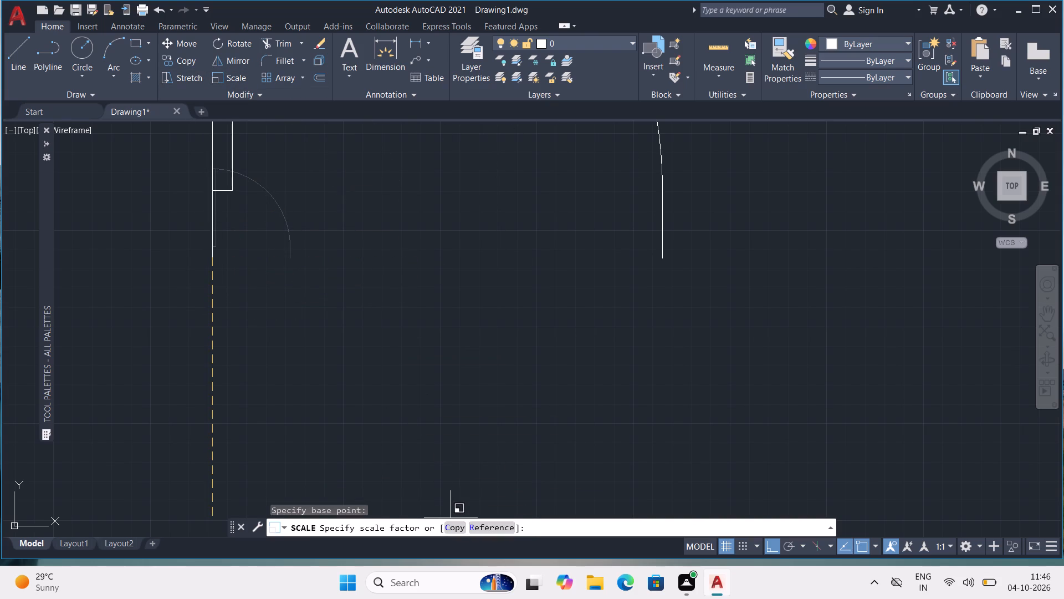
{"action": "left_click", "coordinate": [211, 258]}
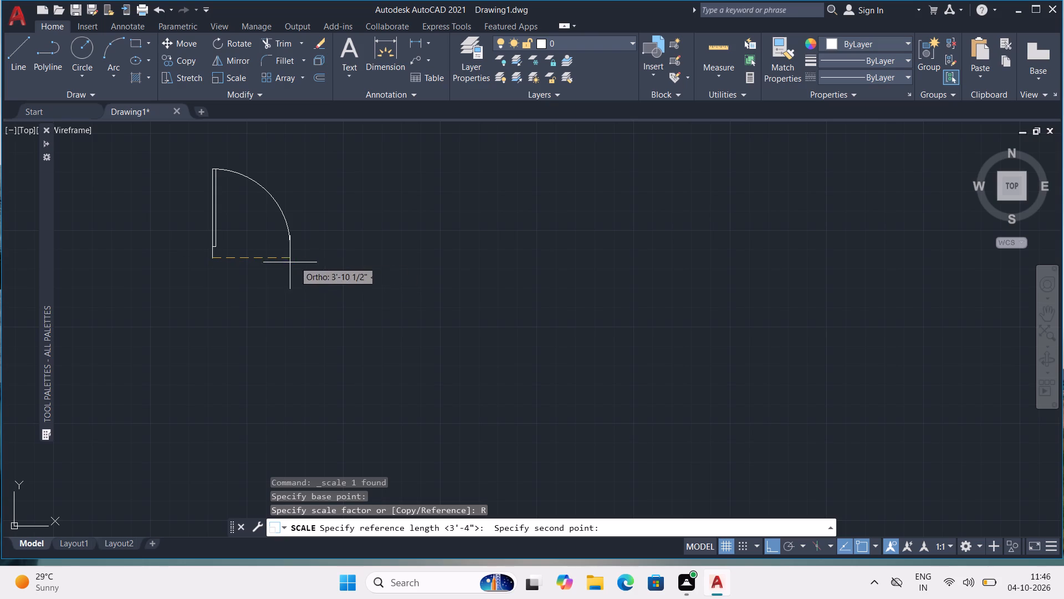
{"action": "left_click", "coordinate": [288, 261]}
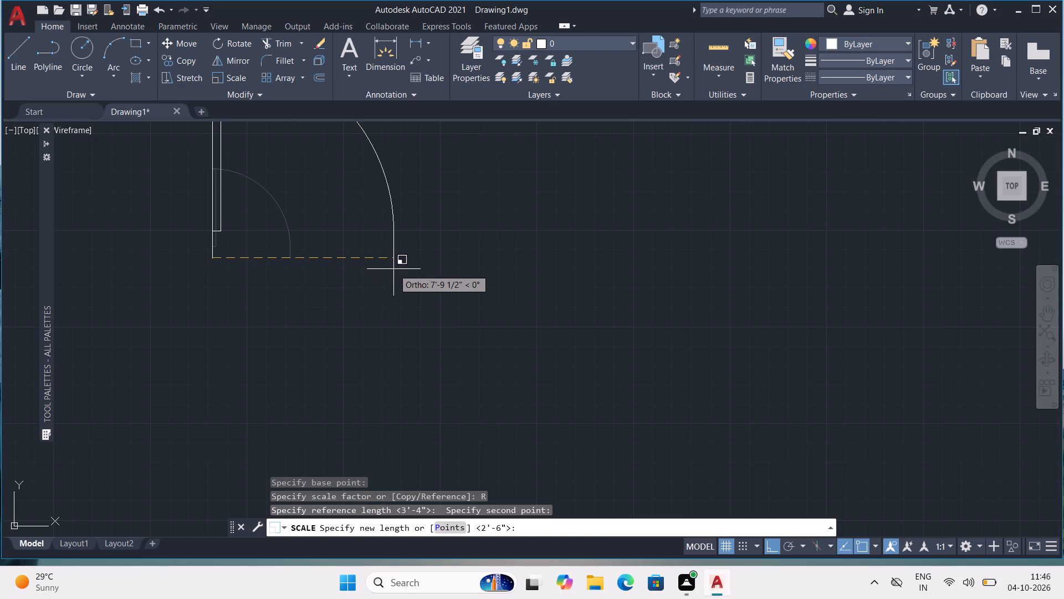
{"action": "type", "text": "2'"}
{"action": "type", "text": "6\""}
{"action": "key", "text": "Return"}
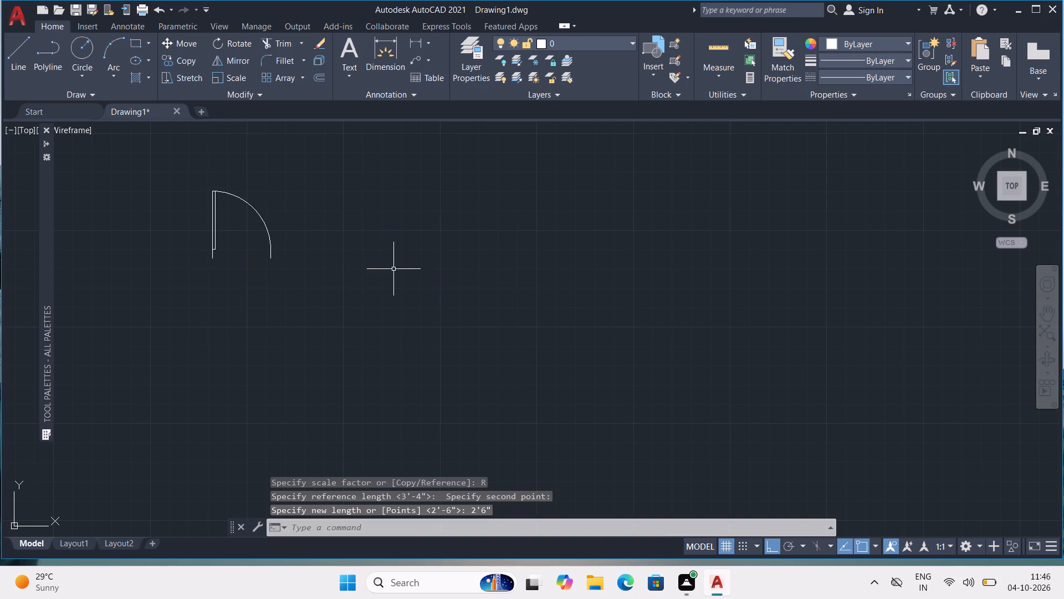
Assign the scaled door block to the cyan Layer1, leaving the layer's colour as it is.
{"action": "scroll", "coordinate": [393, 269], "scroll_direction": "down", "scroll_amount": 2}
{"action": "middle_click_drag", "start_coordinate": [399, 273], "coordinate": [426, 305]}
{"action": "left_click", "coordinate": [320, 246]}
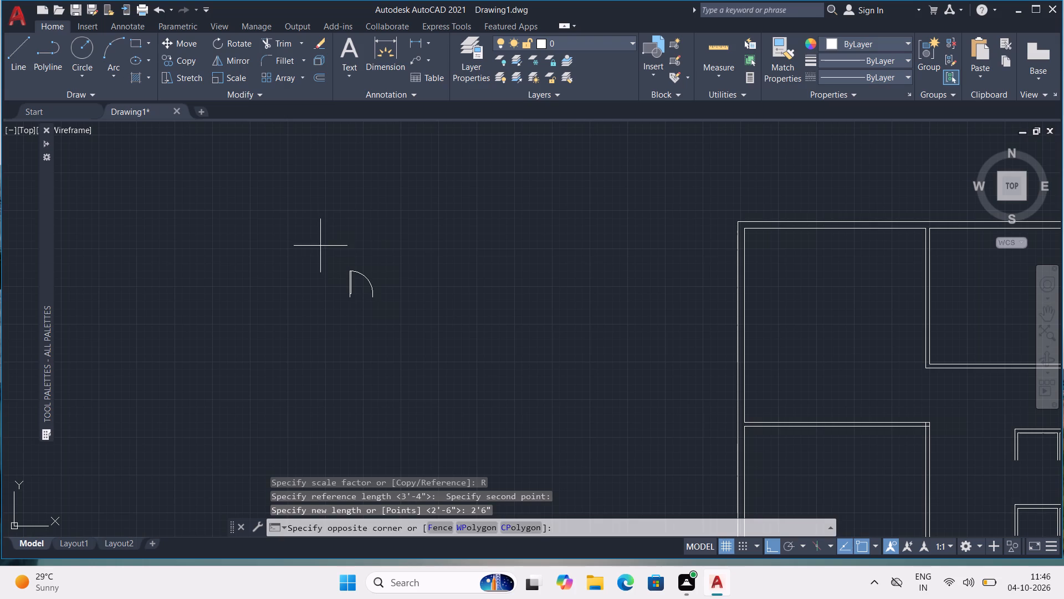
{"action": "left_click", "coordinate": [401, 321]}
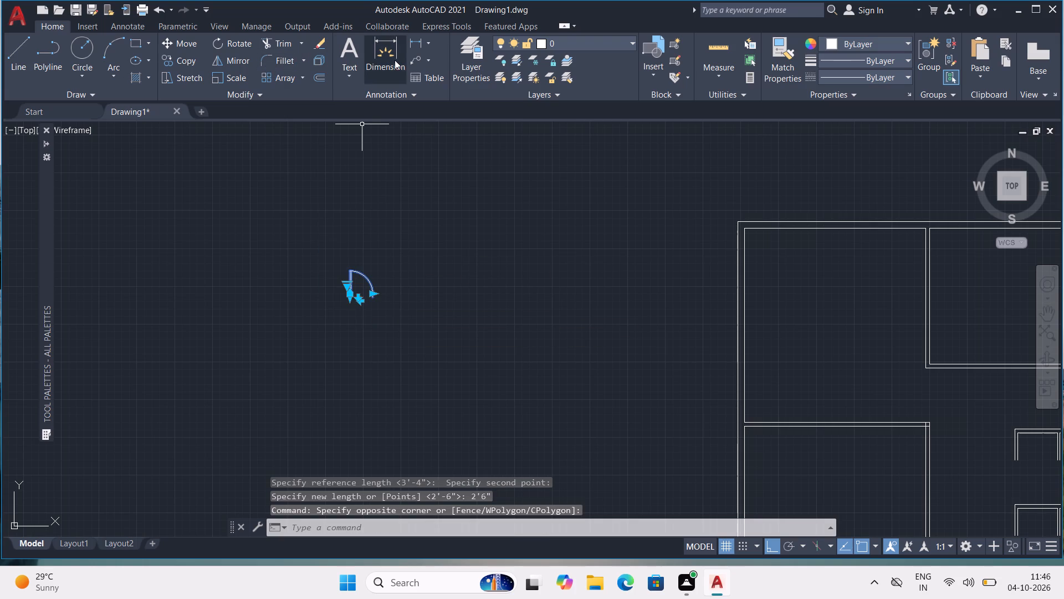
{"action": "left_click", "coordinate": [566, 41]}
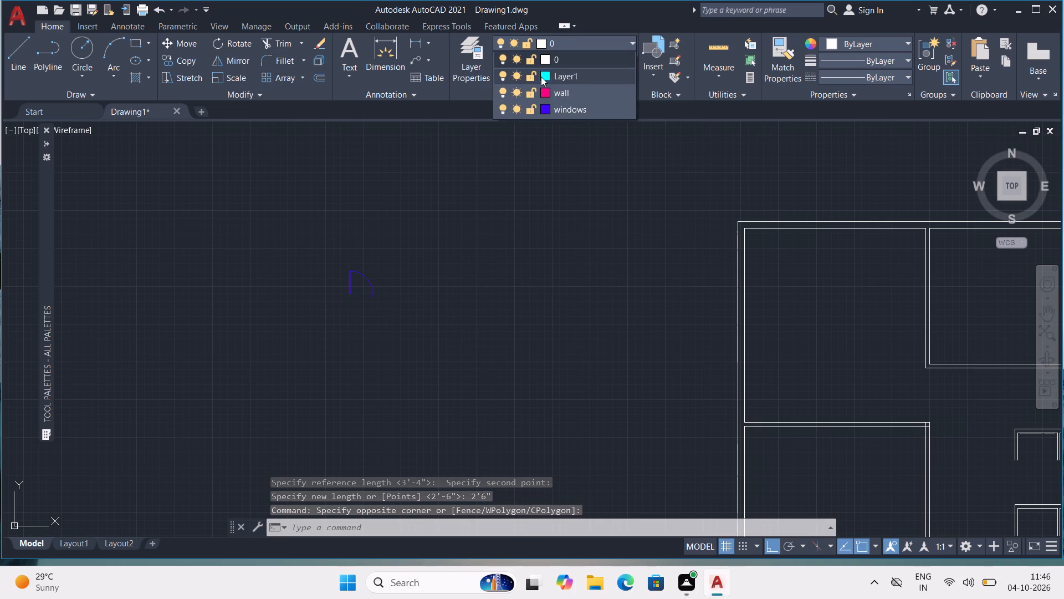
{"action": "left_click", "coordinate": [541, 76]}
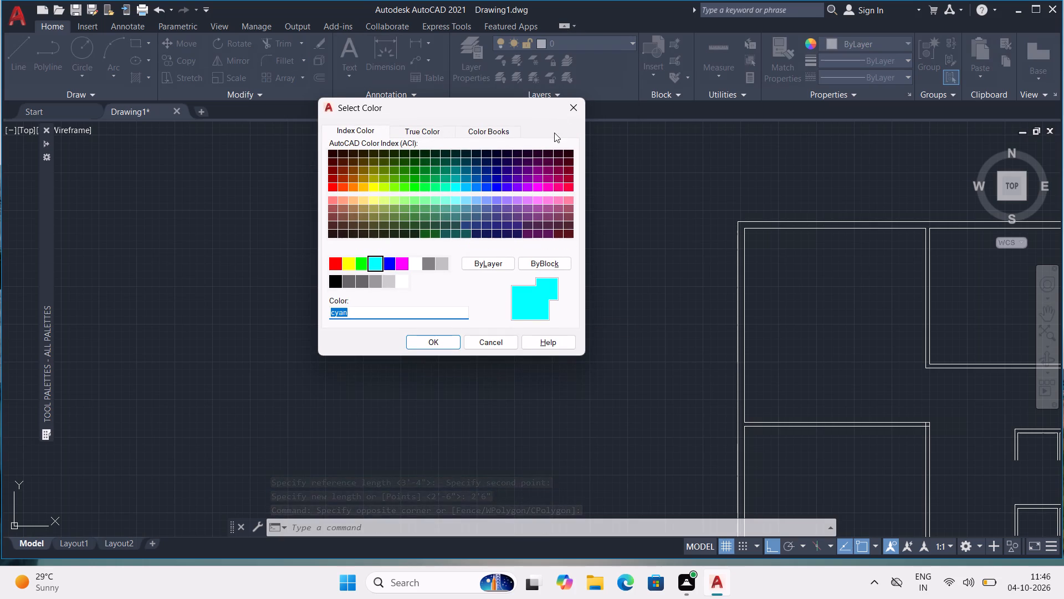
{"action": "left_click", "coordinate": [571, 109]}
{"action": "key", "text": "Escape"}
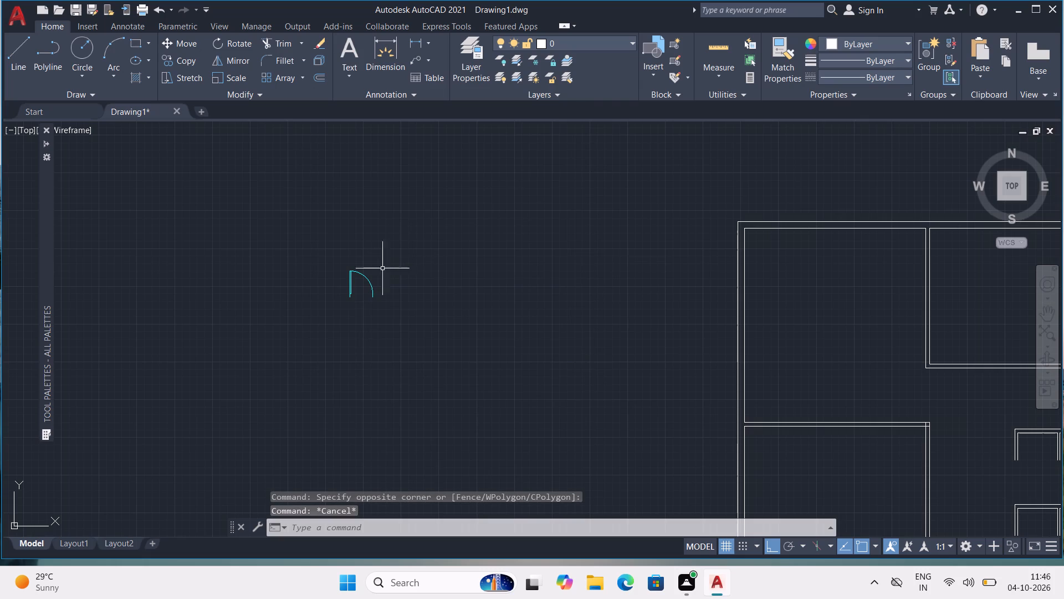
{"action": "scroll", "coordinate": [365, 289], "scroll_direction": "up", "scroll_amount": 2}
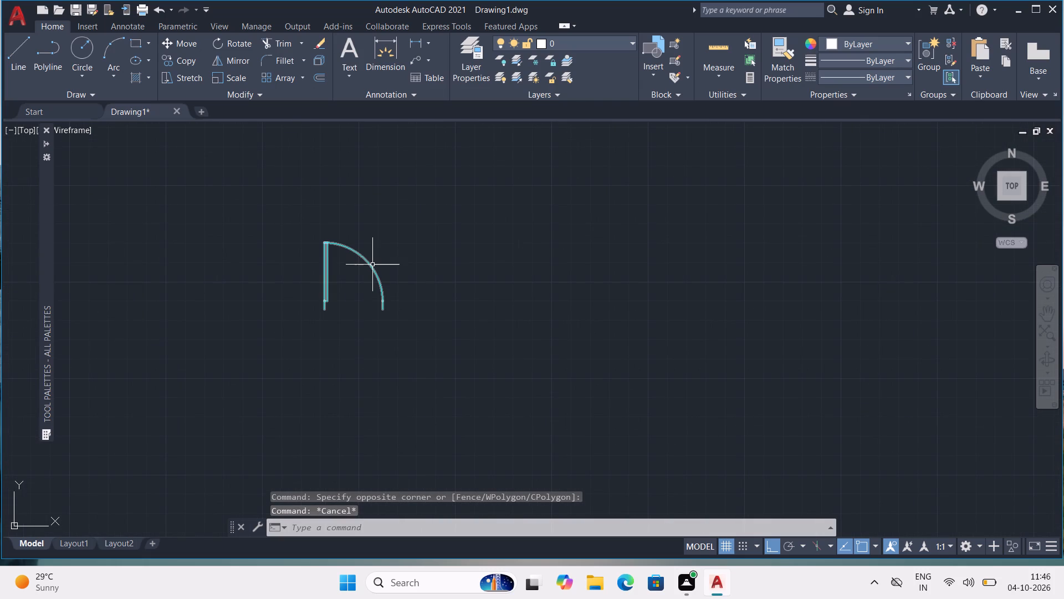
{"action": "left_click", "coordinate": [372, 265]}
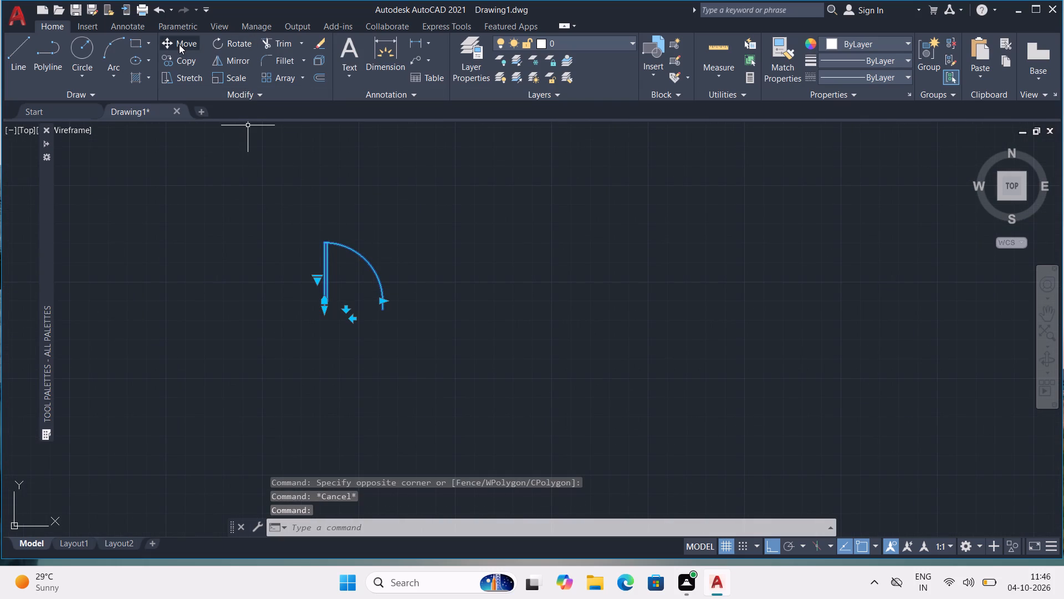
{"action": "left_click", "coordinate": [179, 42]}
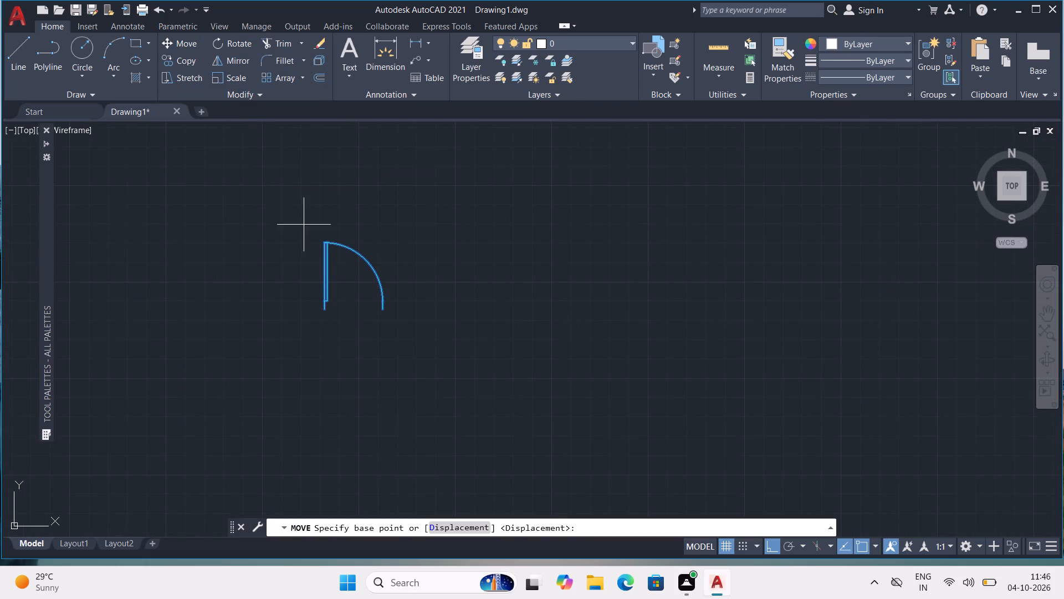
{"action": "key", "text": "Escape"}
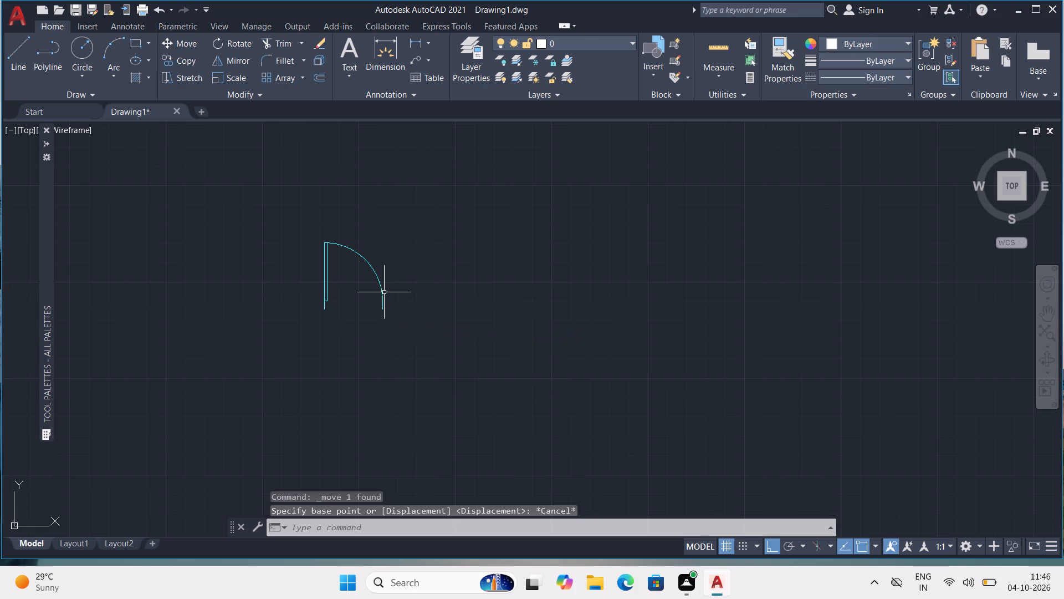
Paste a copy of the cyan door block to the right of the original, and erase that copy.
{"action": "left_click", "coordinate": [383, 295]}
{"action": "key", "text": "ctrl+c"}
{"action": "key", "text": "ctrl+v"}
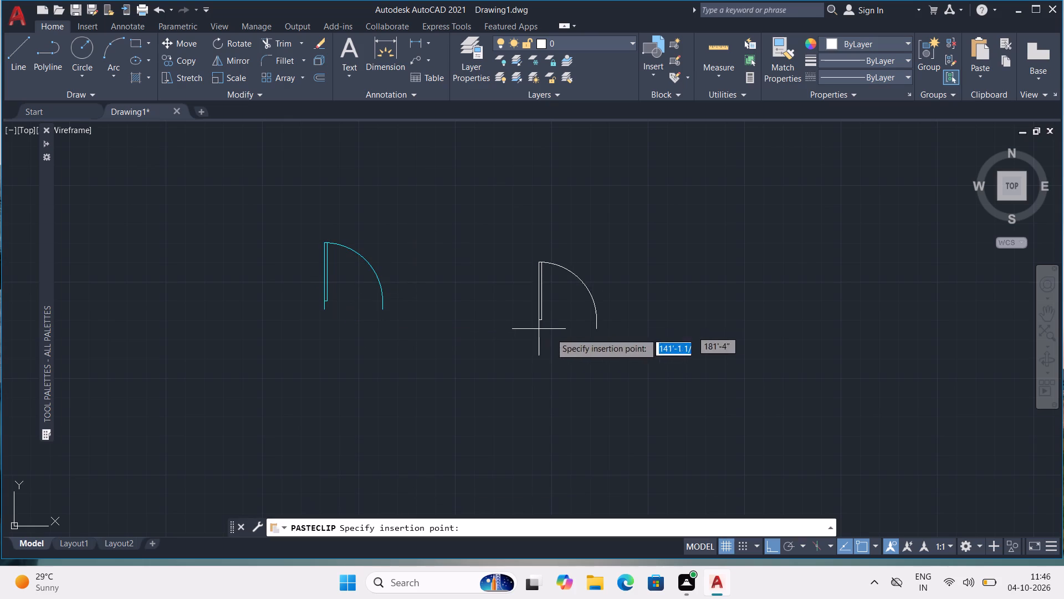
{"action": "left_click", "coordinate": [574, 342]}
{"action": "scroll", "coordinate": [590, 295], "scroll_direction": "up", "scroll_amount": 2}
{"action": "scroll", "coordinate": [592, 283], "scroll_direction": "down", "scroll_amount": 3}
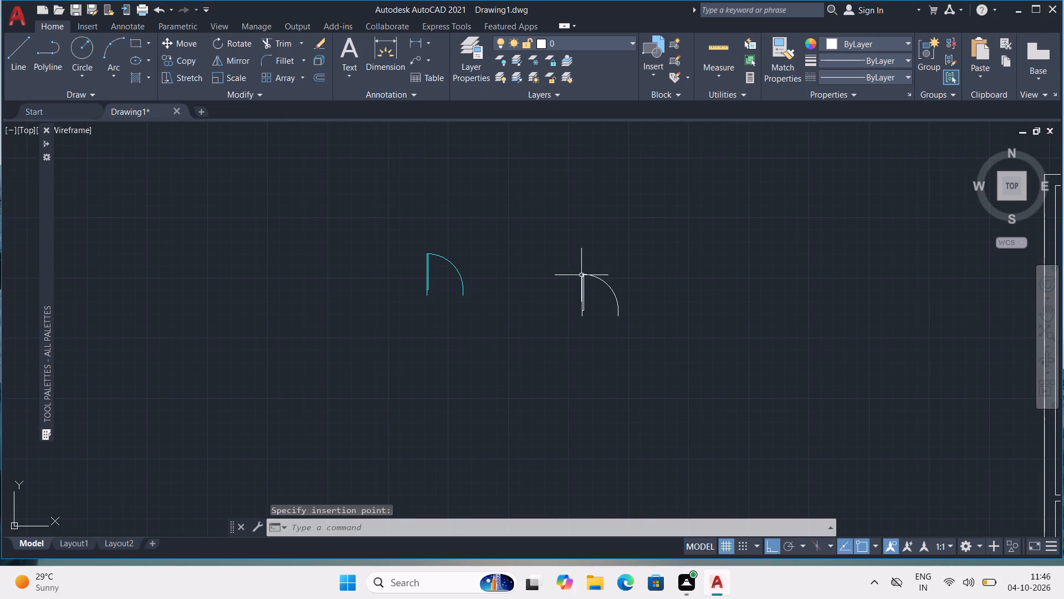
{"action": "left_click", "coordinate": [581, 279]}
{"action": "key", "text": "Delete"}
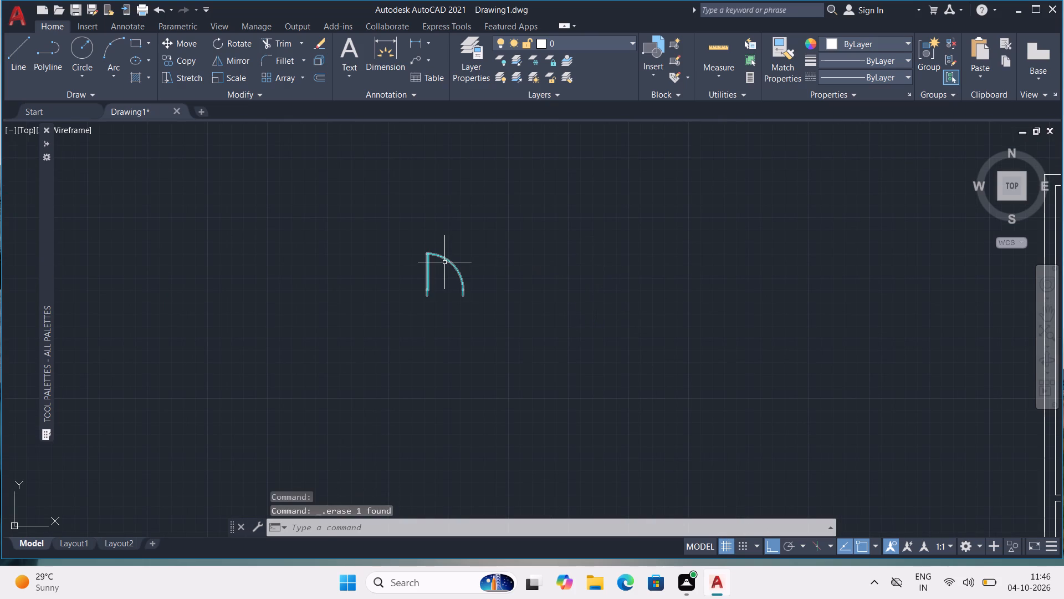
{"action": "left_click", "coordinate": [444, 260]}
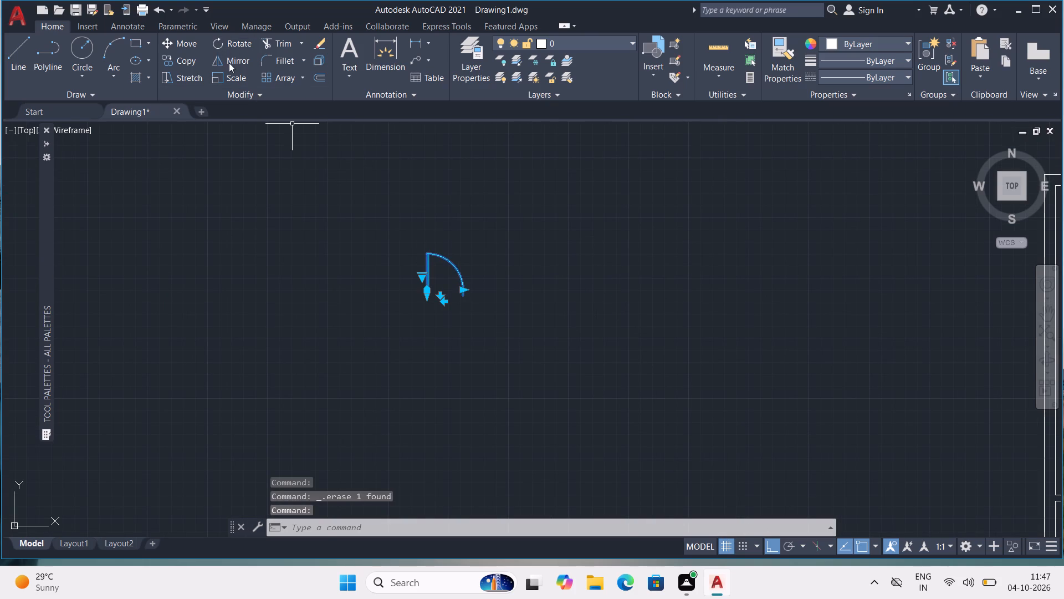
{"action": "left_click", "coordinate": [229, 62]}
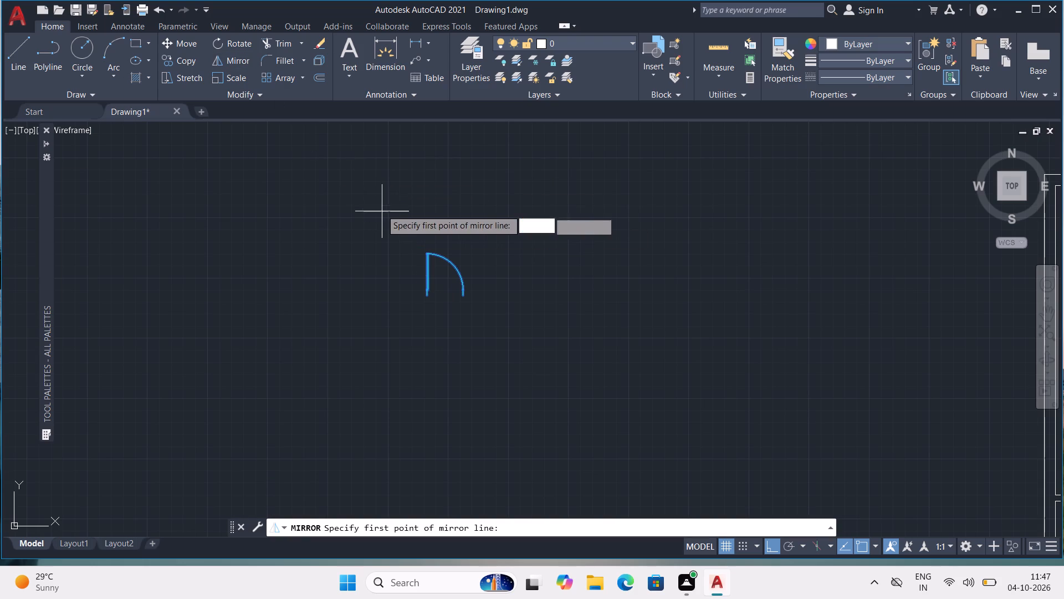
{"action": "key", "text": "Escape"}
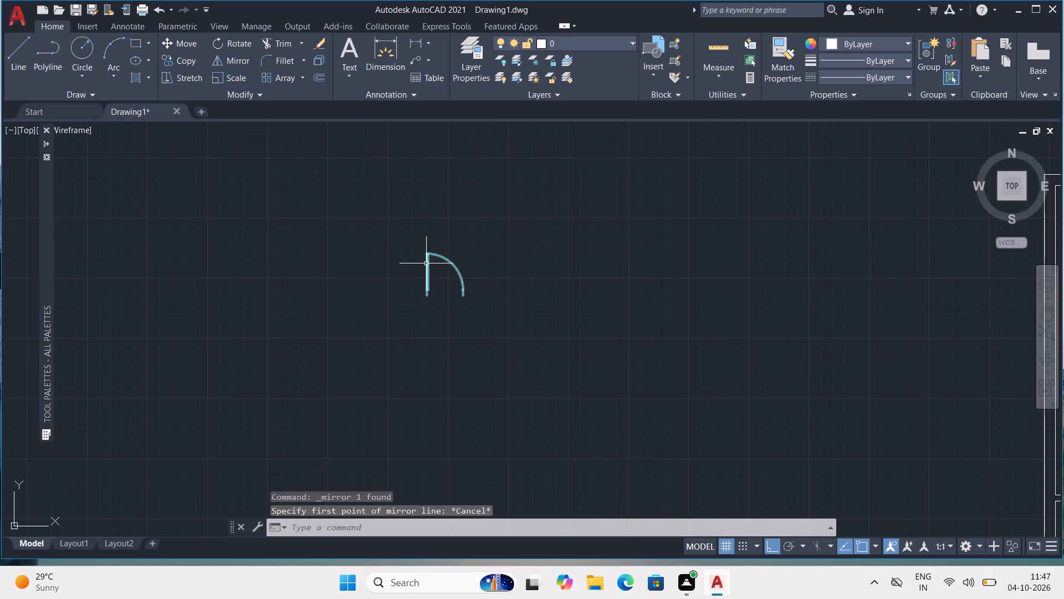
Copy the cyan door block and paste the copy to the right of the original, slightly higher.
{"action": "left_click", "coordinate": [426, 263]}
{"action": "key", "text": "ctrl+c"}
{"action": "key", "text": "ctrl+v"}
{"action": "left_click", "coordinate": [606, 263]}
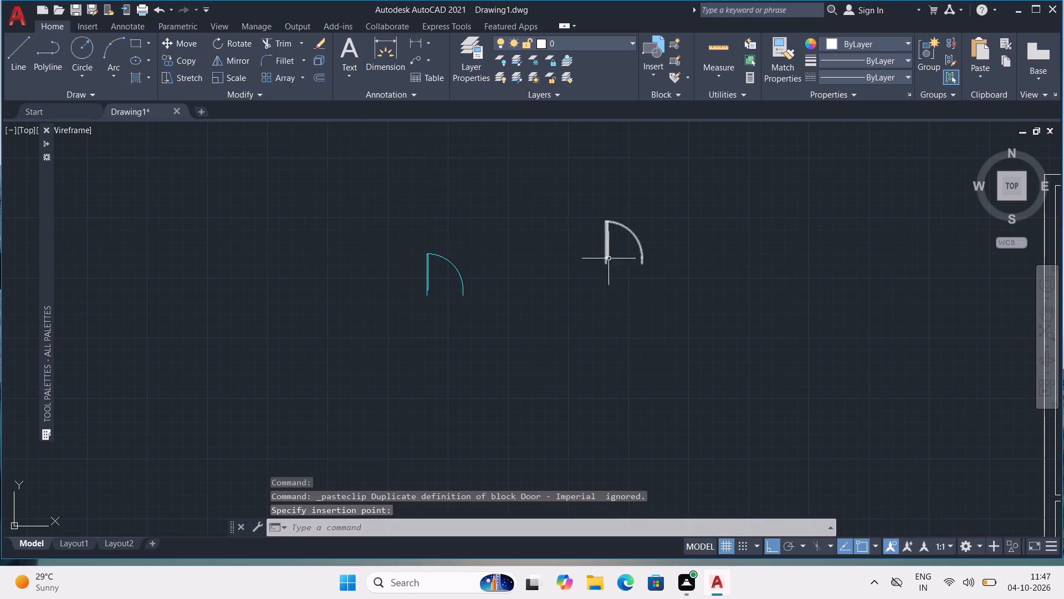
{"action": "scroll", "coordinate": [632, 245], "scroll_direction": "up", "scroll_amount": 3}
{"action": "scroll", "coordinate": [632, 241], "scroll_direction": "down", "scroll_amount": 2}
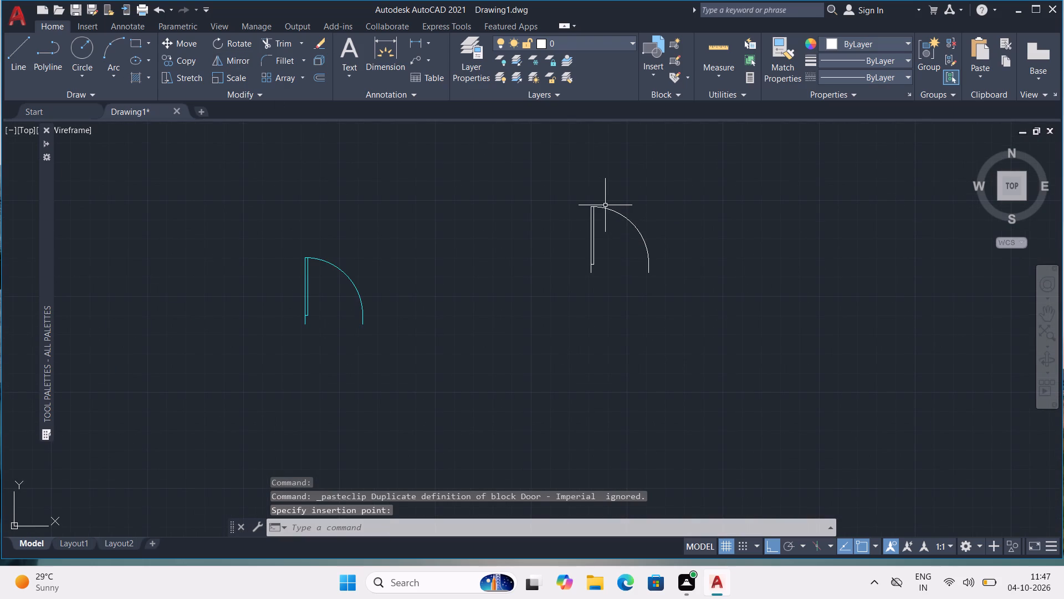
Assign the pasted white door copy to Layer1.
{"action": "left_click", "coordinate": [563, 44]}
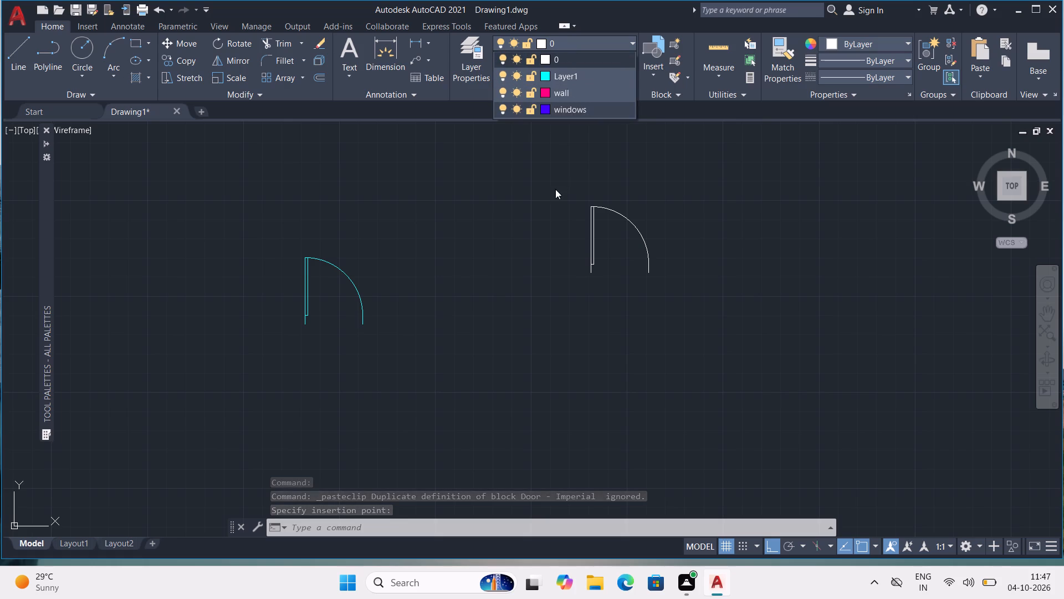
{"action": "left_click", "coordinate": [555, 189]}
{"action": "scroll", "coordinate": [602, 215], "scroll_direction": "down", "scroll_amount": 4}
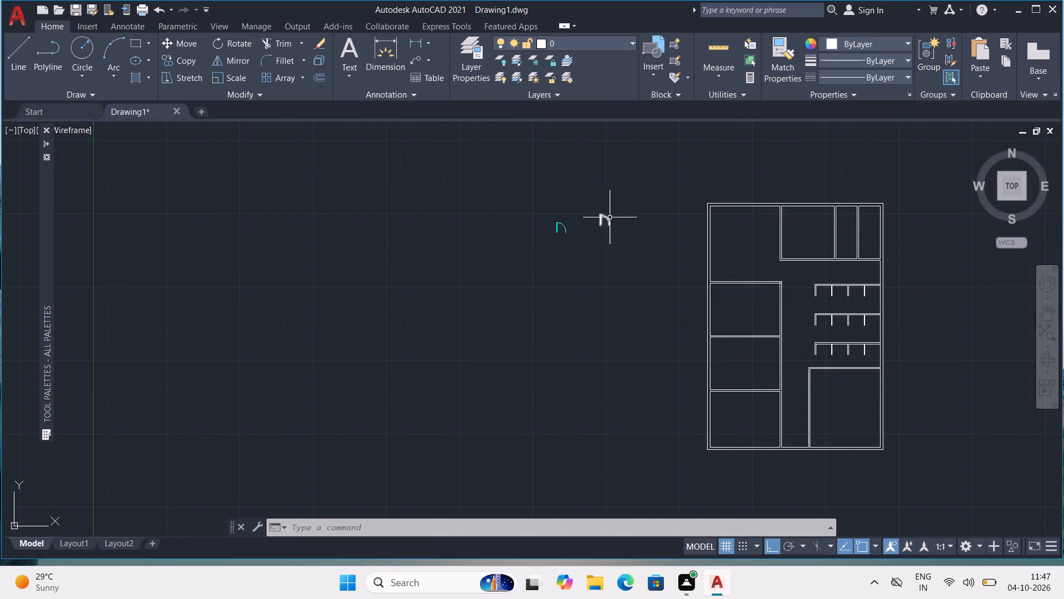
{"action": "scroll", "coordinate": [616, 220], "scroll_direction": "up", "scroll_amount": 2}
{"action": "left_click", "coordinate": [590, 212]}
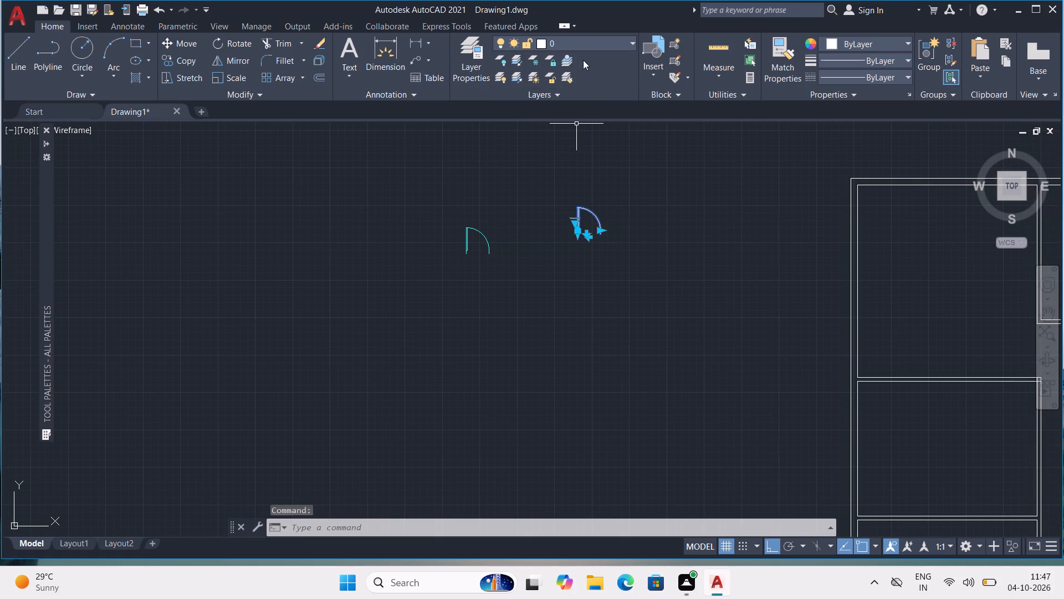
{"action": "left_click", "coordinate": [581, 39]}
{"action": "left_click", "coordinate": [553, 77]}
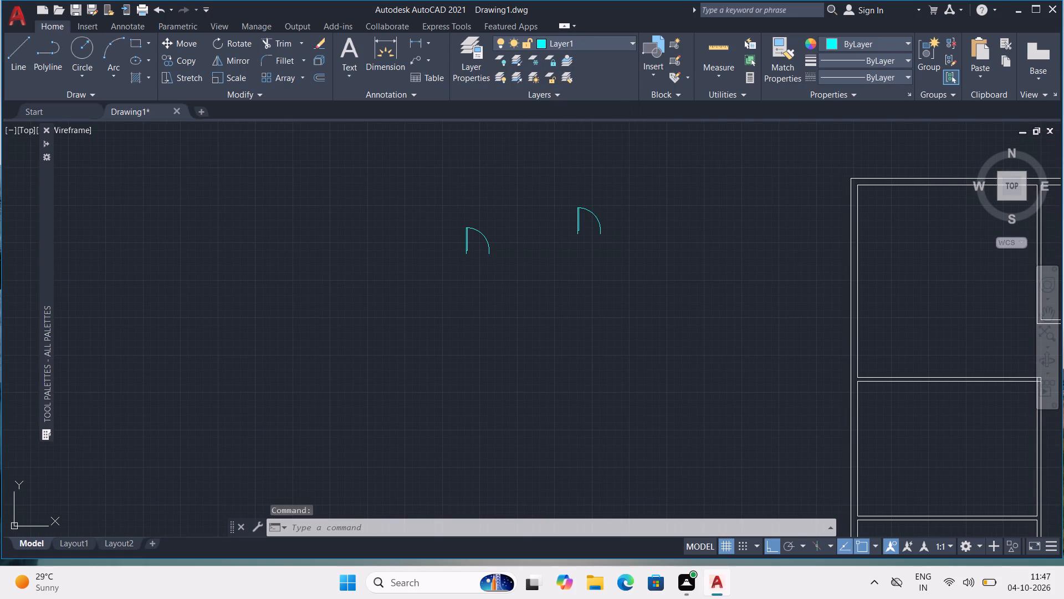
{"action": "key", "text": "Escape"}
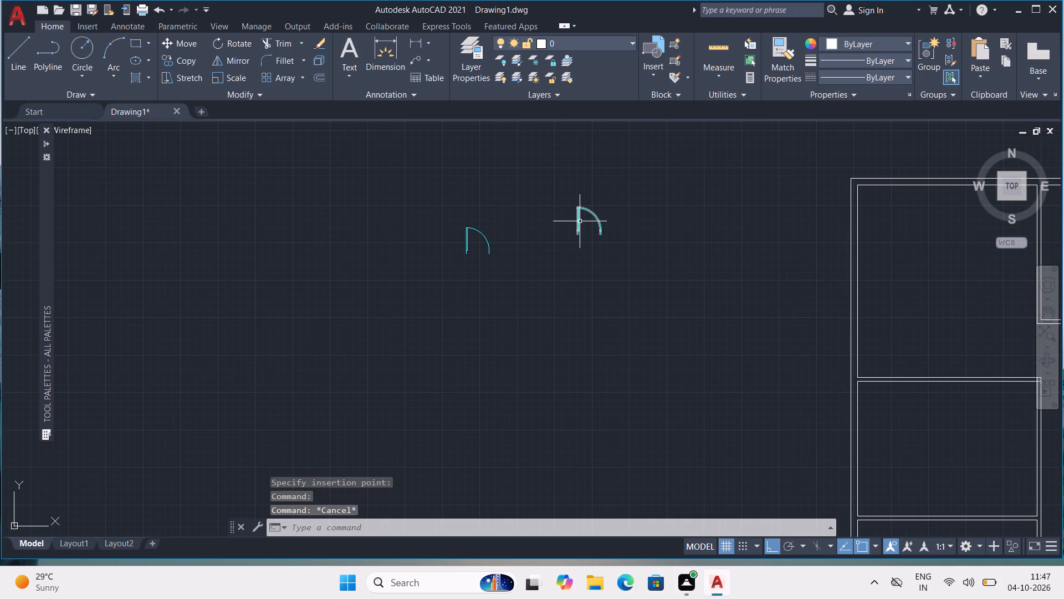
Copy the newly layered door and paste another copy in the empty area below the two doors.
{"action": "left_click", "coordinate": [580, 221]}
{"action": "key", "text": "ctrl+c"}
{"action": "key", "text": "ctrl+v"}
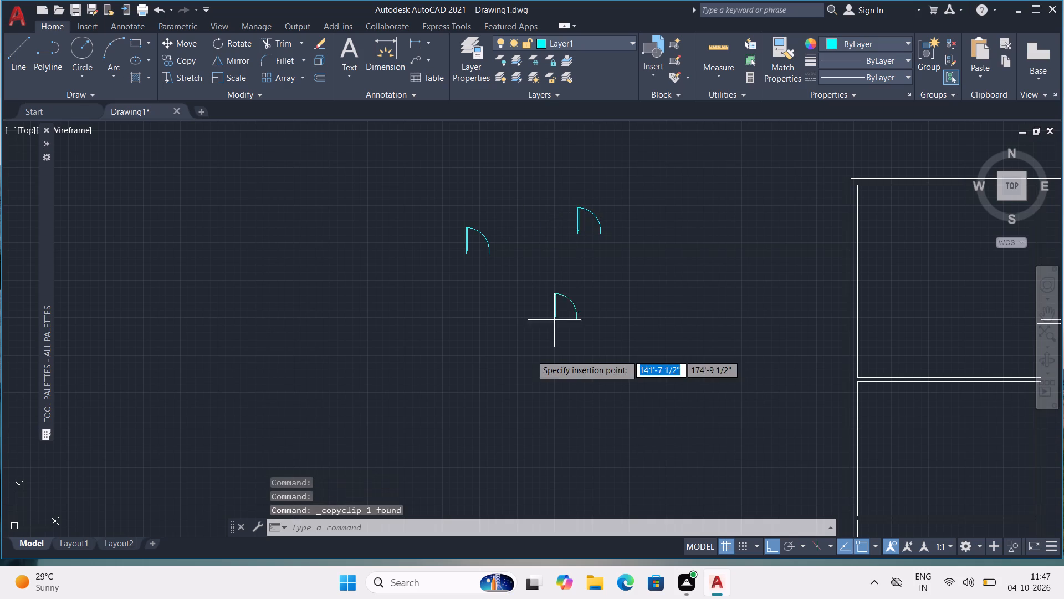
{"action": "left_click", "coordinate": [528, 365]}
{"action": "scroll", "coordinate": [557, 359], "scroll_direction": "up", "scroll_amount": 2}
{"action": "scroll", "coordinate": [556, 349], "scroll_direction": "down", "scroll_amount": 2}
Mirror the lower door about a vertical line through its lower hinge-side endpoint, keeping the source door.
{"action": "left_click", "coordinate": [548, 342]}
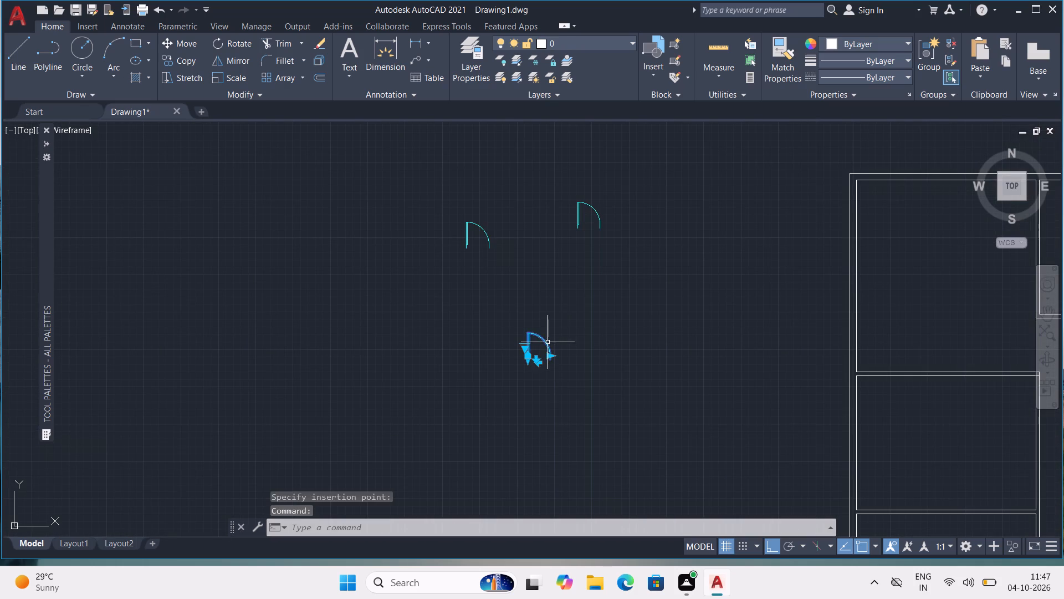
{"action": "left_click", "coordinate": [221, 62]}
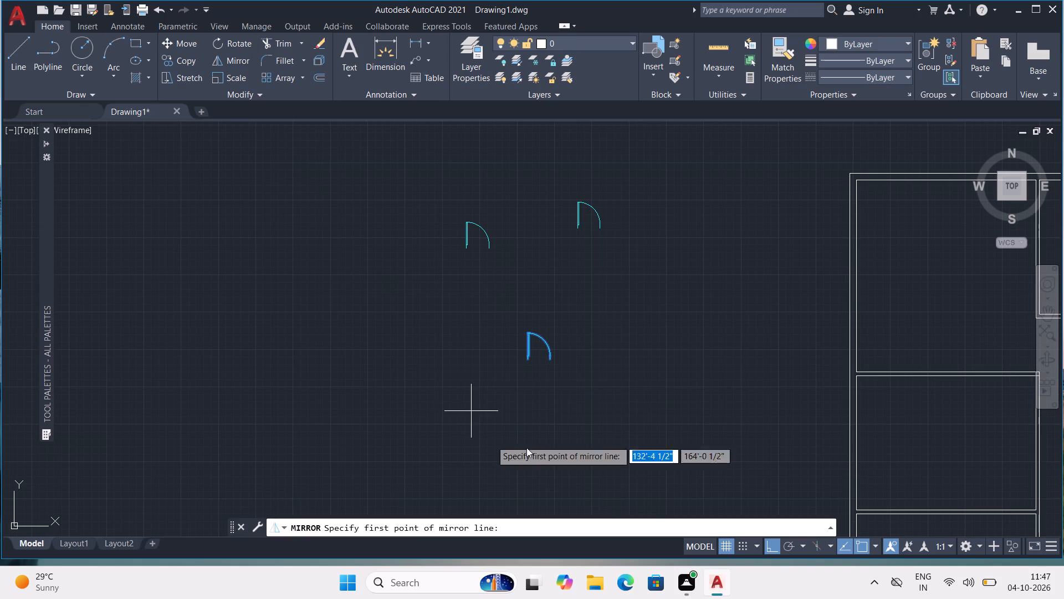
{"action": "scroll", "coordinate": [534, 370], "scroll_direction": "up", "scroll_amount": 6}
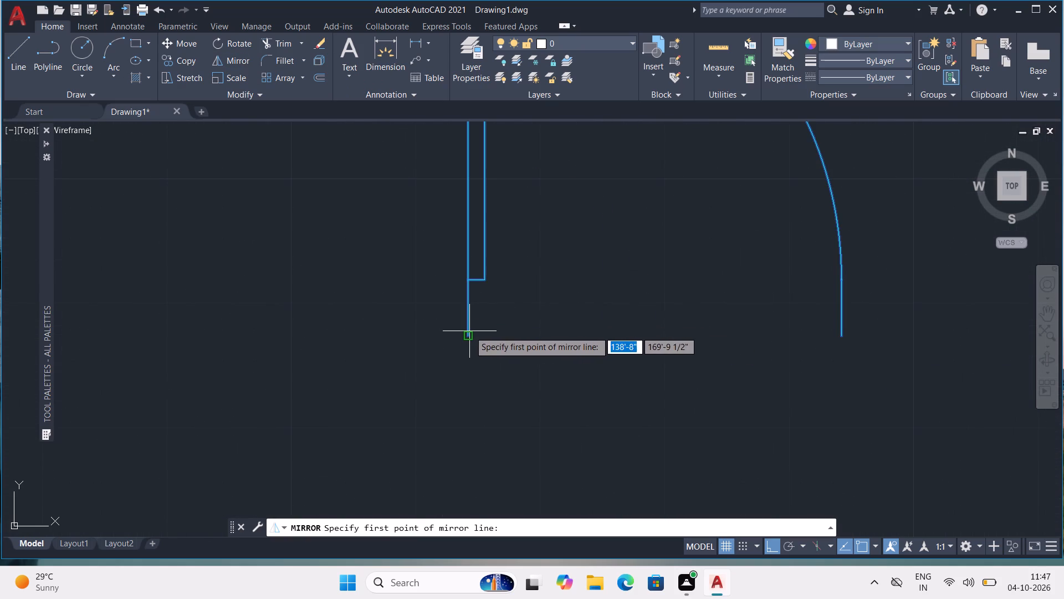
{"action": "left_click", "coordinate": [469, 331]}
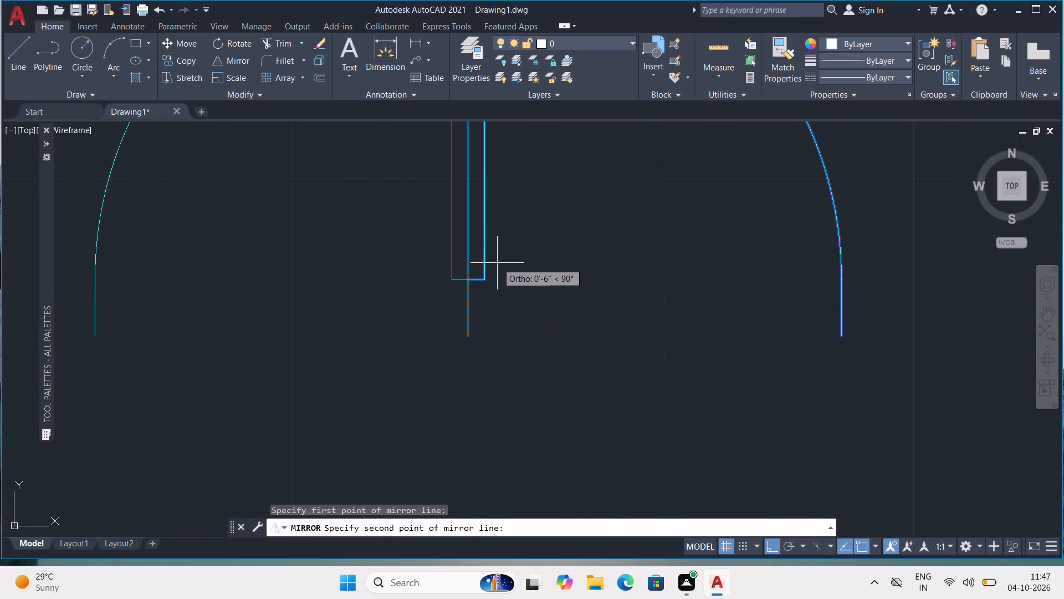
{"action": "left_click", "coordinate": [497, 263]}
{"action": "left_click_drag", "start_coordinate": [531, 311], "coordinate": [497, 263]}
{"action": "scroll", "coordinate": [499, 263], "scroll_direction": "down", "scroll_amount": 3}
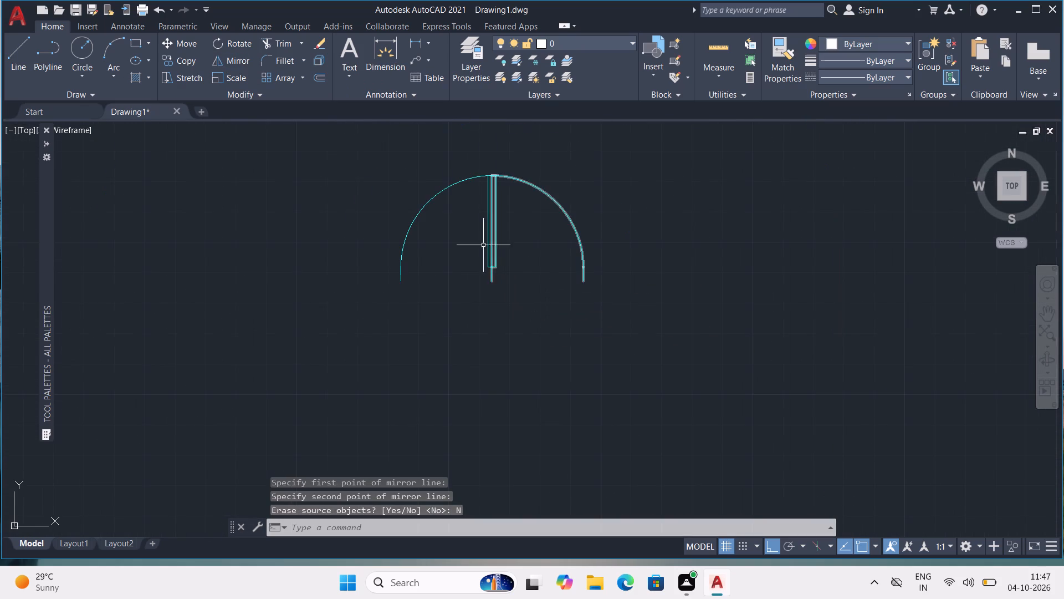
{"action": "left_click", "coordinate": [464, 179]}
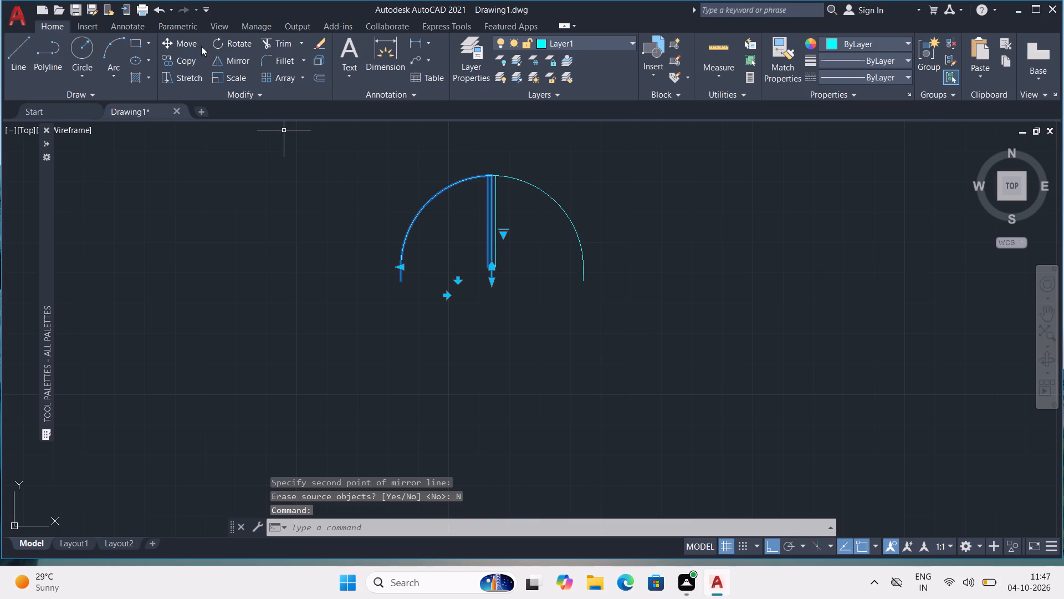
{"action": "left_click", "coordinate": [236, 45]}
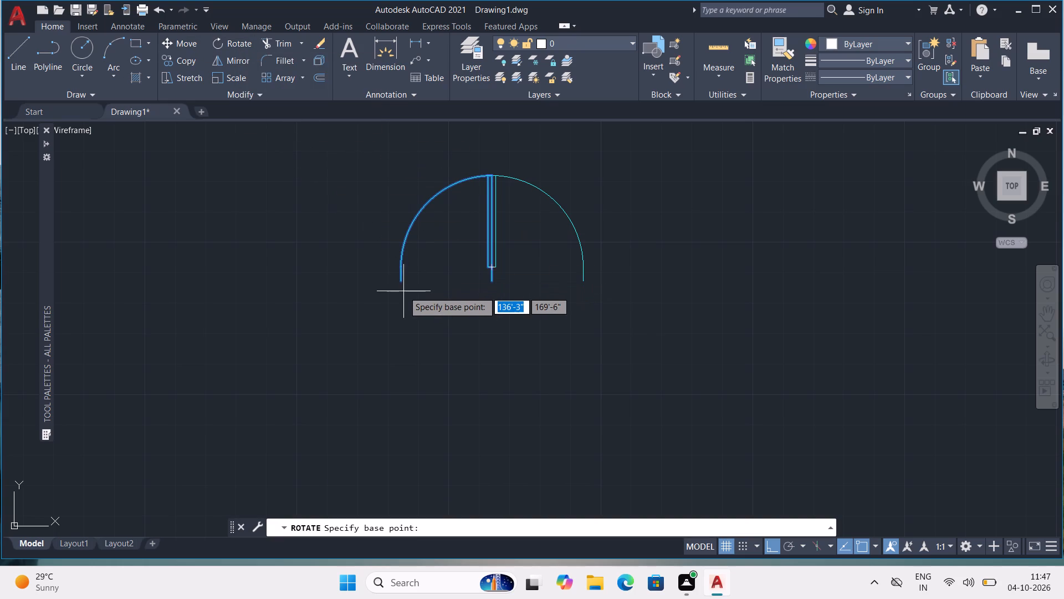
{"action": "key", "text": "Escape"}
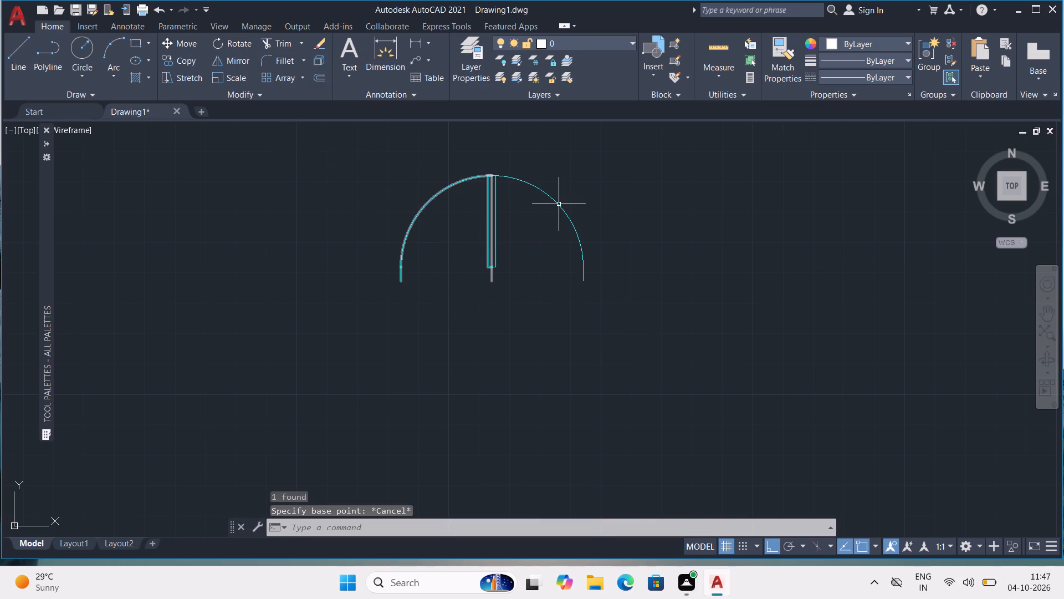
Copy the right-hand door of the mirrored pair and paste it to the right of the pair.
{"action": "left_click", "coordinate": [559, 202]}
{"action": "key", "text": "ctrl+c"}
{"action": "key", "text": "ctrl+v"}
{"action": "left_click", "coordinate": [704, 248]}
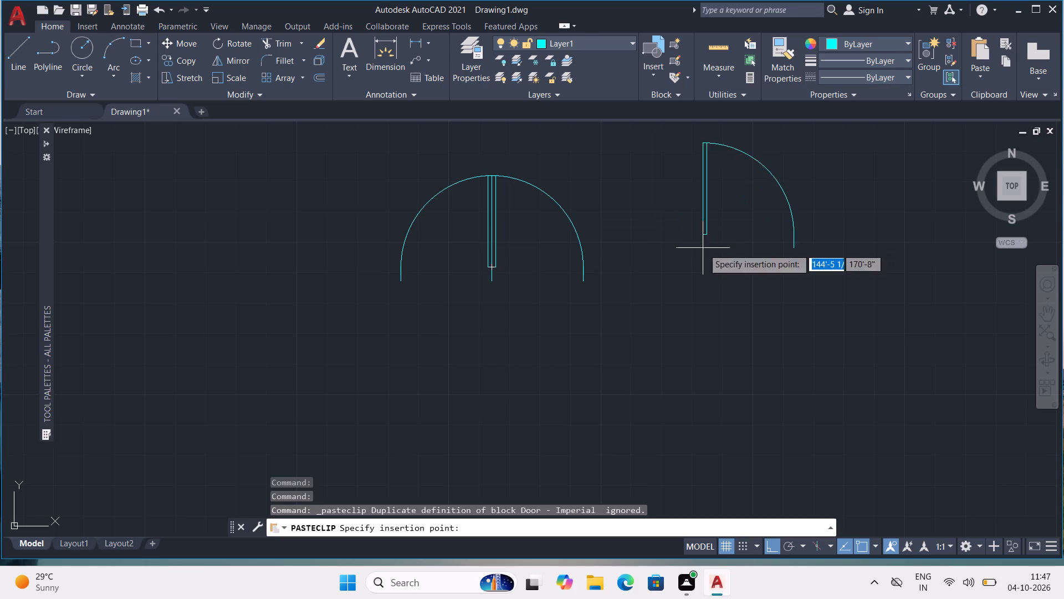
Mirror the pasted single door about a horizontal line through its lower hinge-side endpoint, keeping the source door.
{"action": "left_click", "coordinate": [706, 232]}
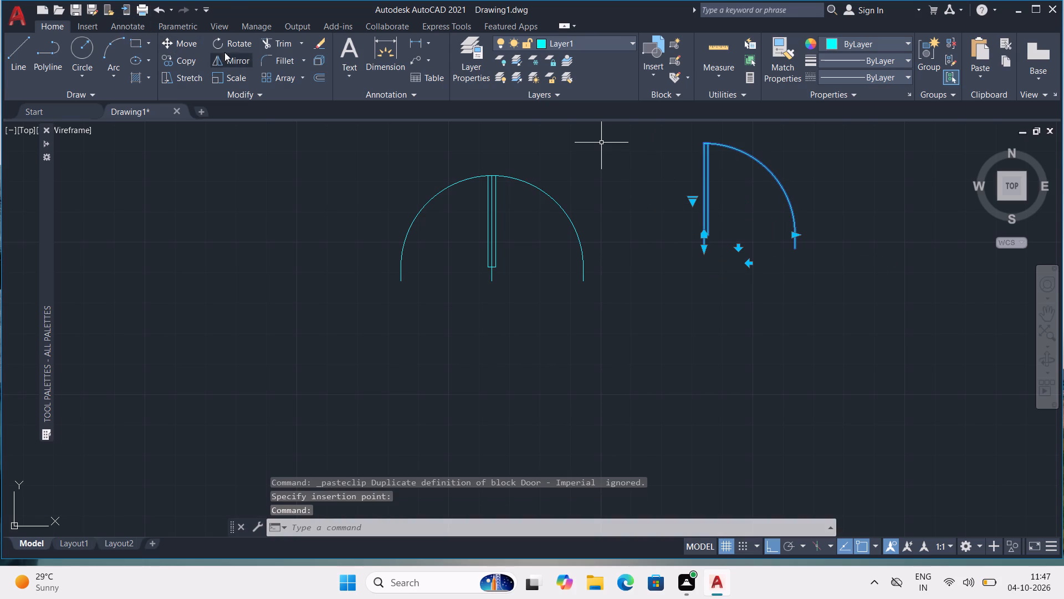
{"action": "left_click", "coordinate": [233, 59]}
{"action": "left_click", "coordinate": [700, 245]}
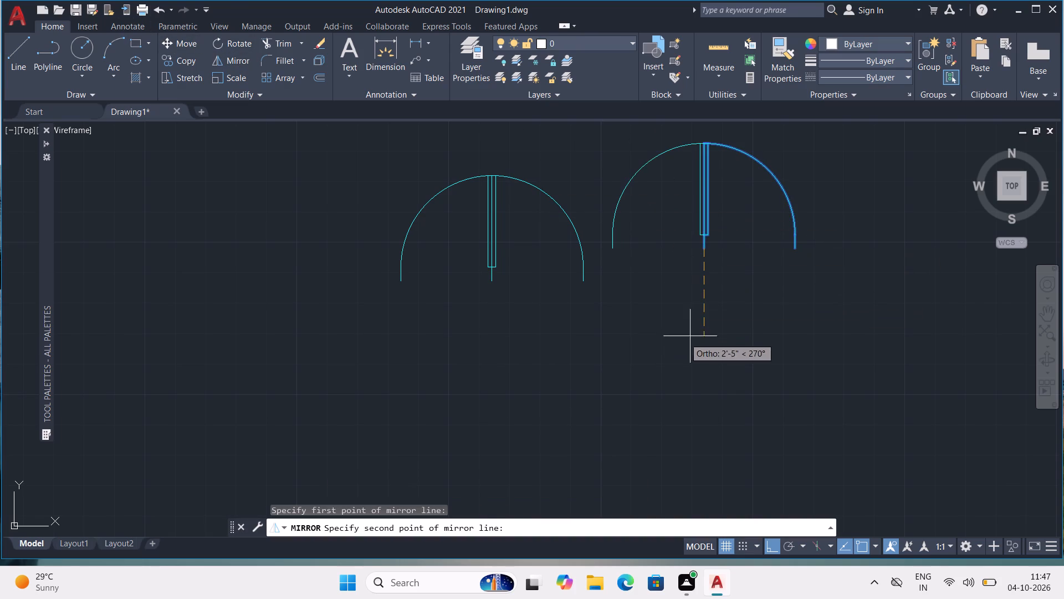
{"action": "left_click", "coordinate": [759, 216]}
{"action": "left_click_drag", "start_coordinate": [778, 267], "coordinate": [759, 216]}
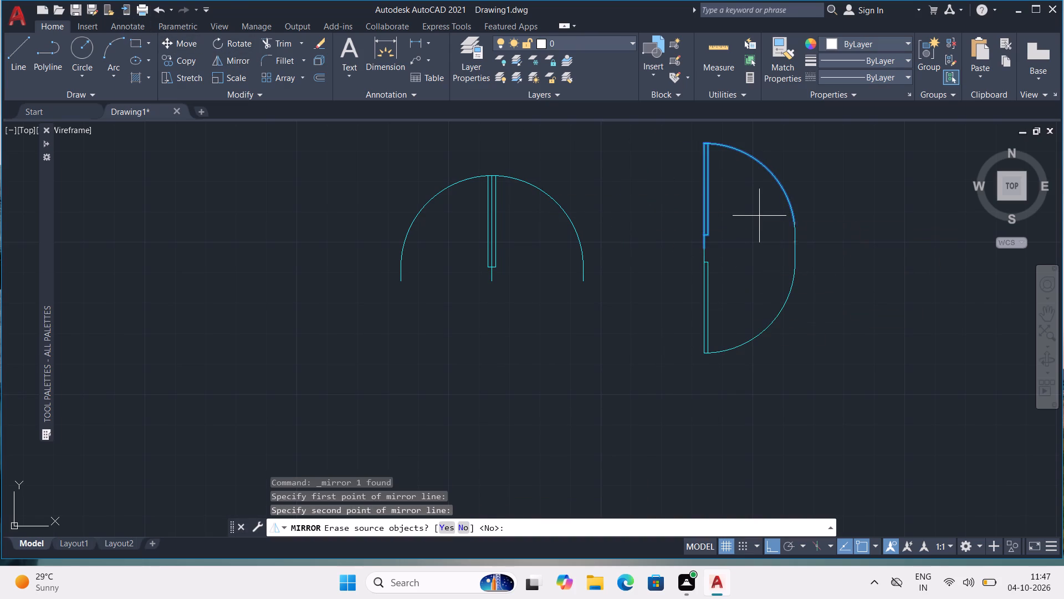
Examine the floor plan's rooms and stall partitions alongside the prepared door blocks.
{"action": "scroll", "coordinate": [759, 213], "scroll_direction": "down", "scroll_amount": 3}
{"action": "middle_click_drag", "start_coordinate": [790, 232], "coordinate": [333, 423]}
{"action": "scroll", "coordinate": [346, 371], "scroll_direction": "down", "scroll_amount": 1}
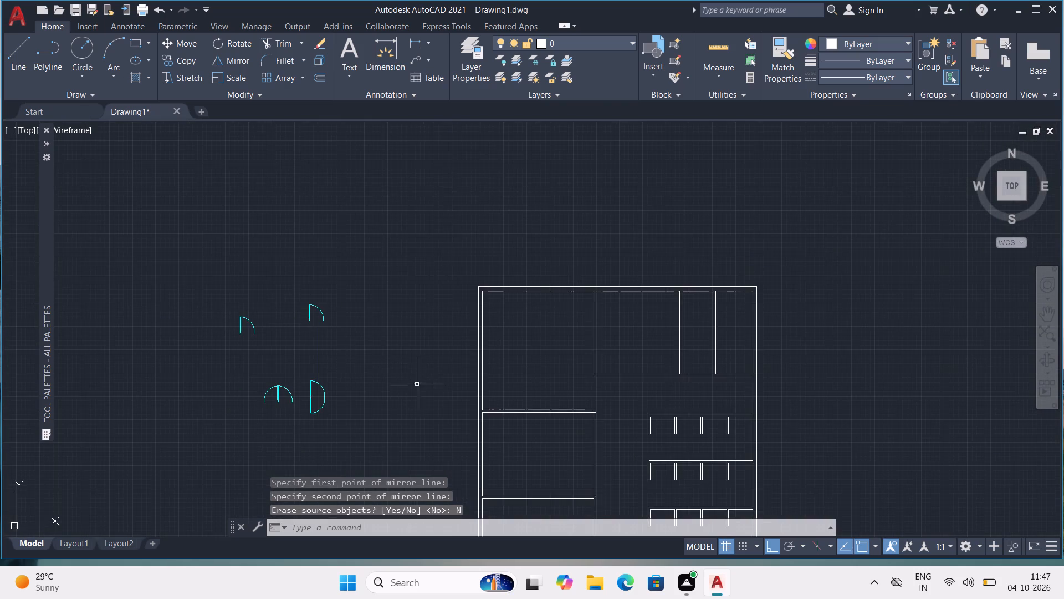
{"action": "middle_click_drag", "start_coordinate": [417, 383], "coordinate": [414, 338]}
{"action": "scroll", "coordinate": [671, 380], "scroll_direction": "up", "scroll_amount": 1}
{"action": "middle_click_drag", "start_coordinate": [683, 403], "coordinate": [637, 268]}
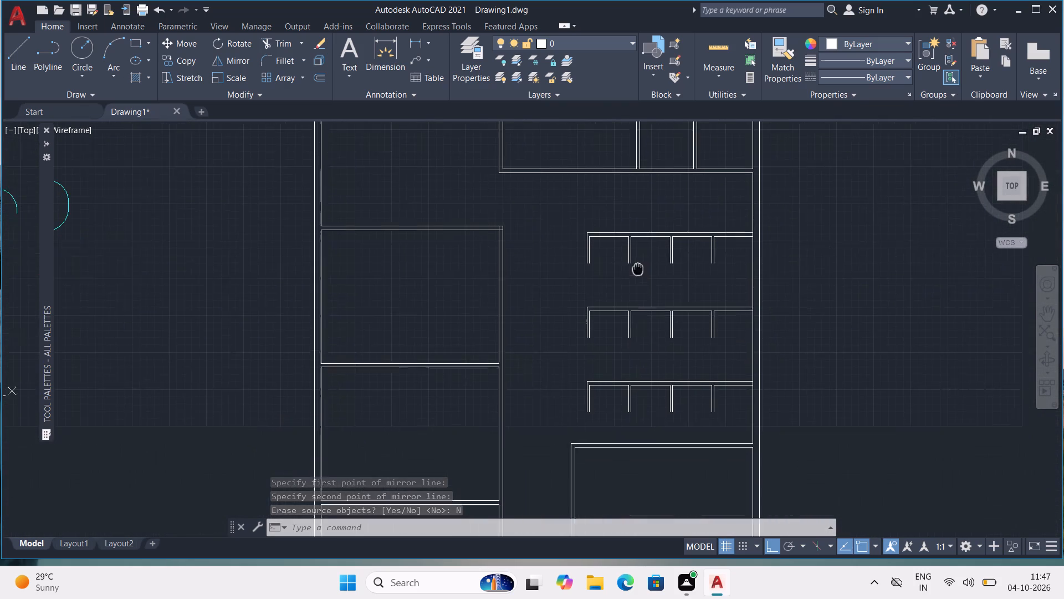
{"action": "middle_click_drag", "start_coordinate": [637, 268], "coordinate": [637, 267]}
{"action": "scroll", "coordinate": [796, 598], "scroll_direction": "down", "scroll_amount": 1}
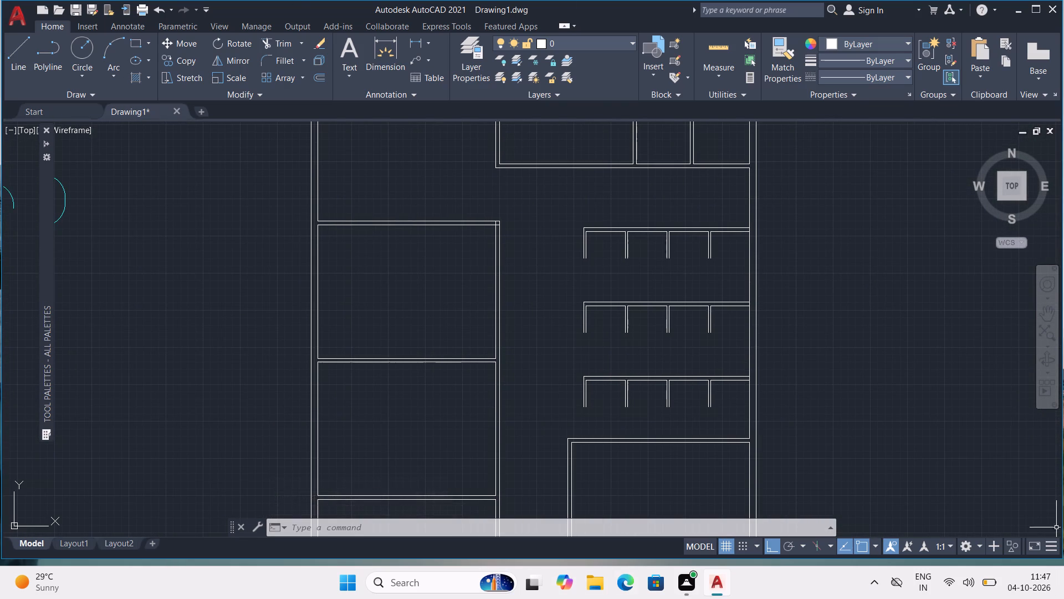
{"action": "scroll", "coordinate": [682, 308], "scroll_direction": "down", "scroll_amount": 1}
{"action": "middle_click_drag", "start_coordinate": [594, 306], "coordinate": [647, 387]}
{"action": "scroll", "coordinate": [480, 307], "scroll_direction": "up", "scroll_amount": 2}
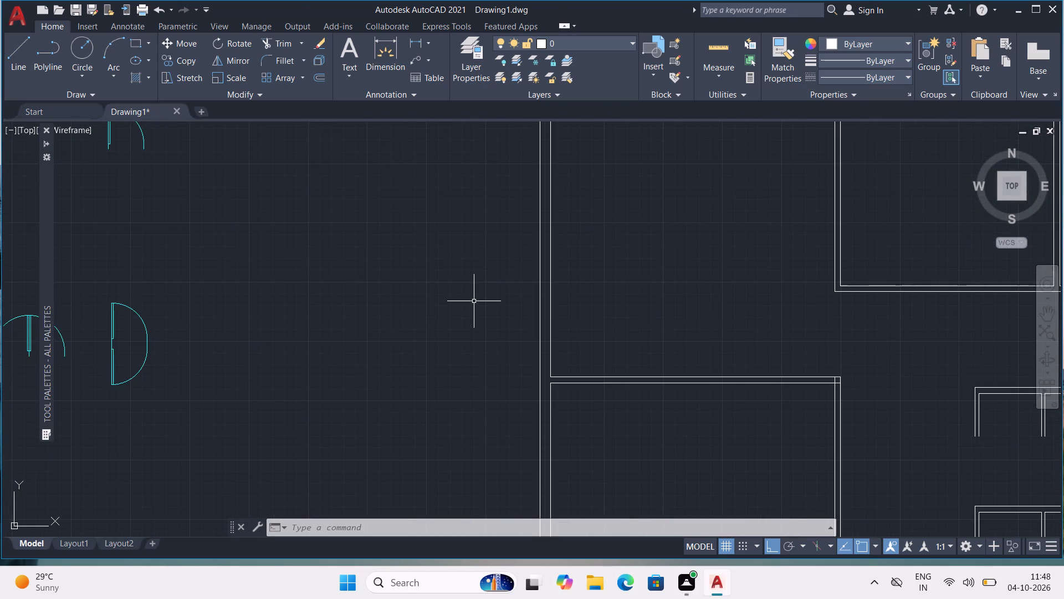
{"action": "scroll", "coordinate": [472, 301], "scroll_direction": "down", "scroll_amount": 1}
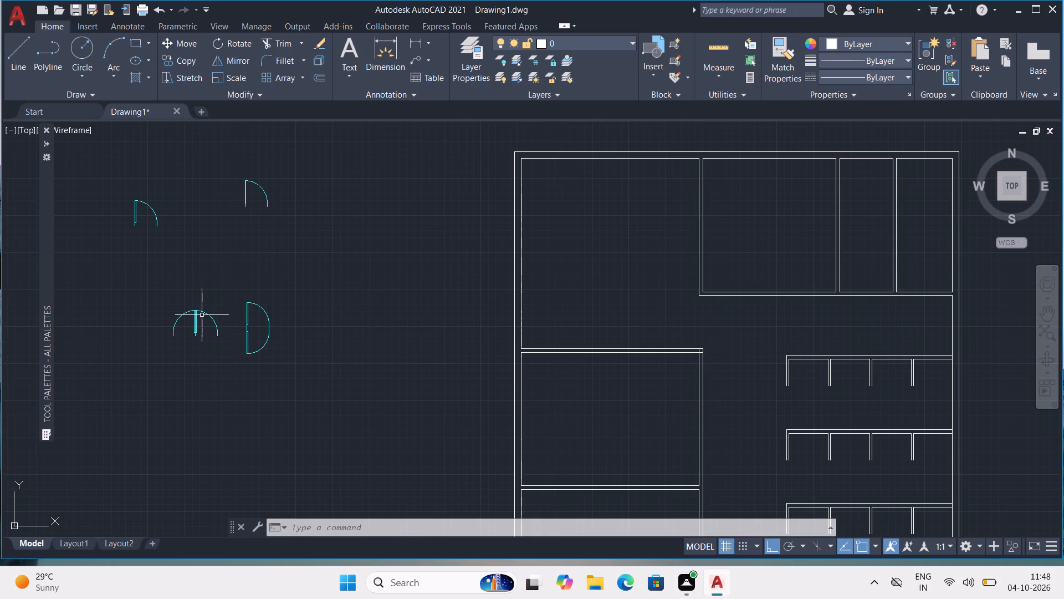
Copy the right-hand door of the side-by-side mirrored pair and paste it closer to the building's left outer wall.
{"action": "left_click", "coordinate": [202, 313]}
{"action": "key", "text": "ctrl+c"}
{"action": "key", "text": "ctrl+v"}
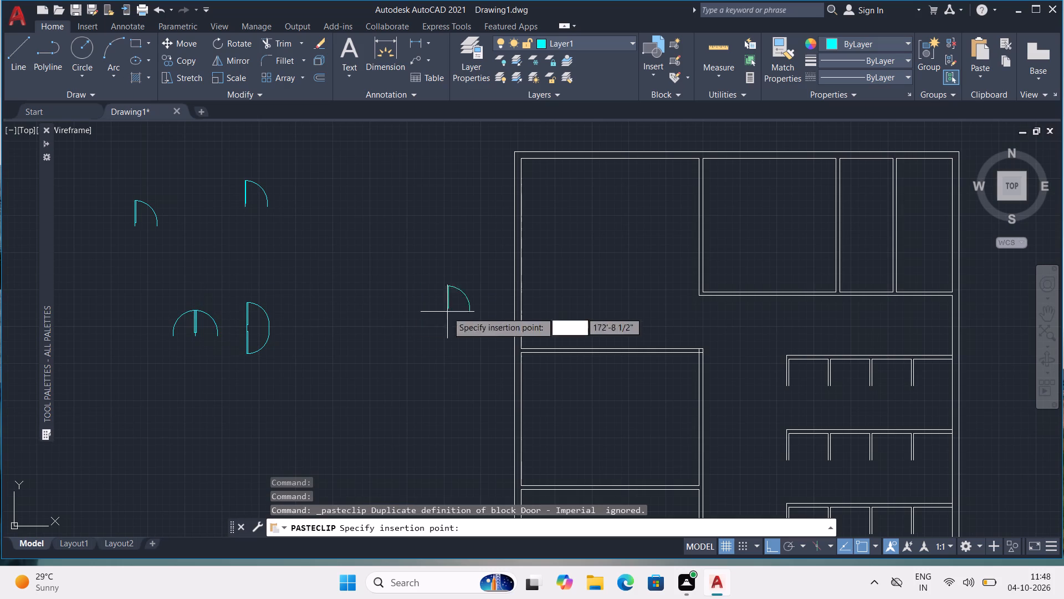
{"action": "left_click", "coordinate": [412, 295]}
Rotate the pasted door 270° about the free endpoint of its swing arc, so its leaf lies horizontal above the arc.
{"action": "left_click", "coordinate": [412, 292]}
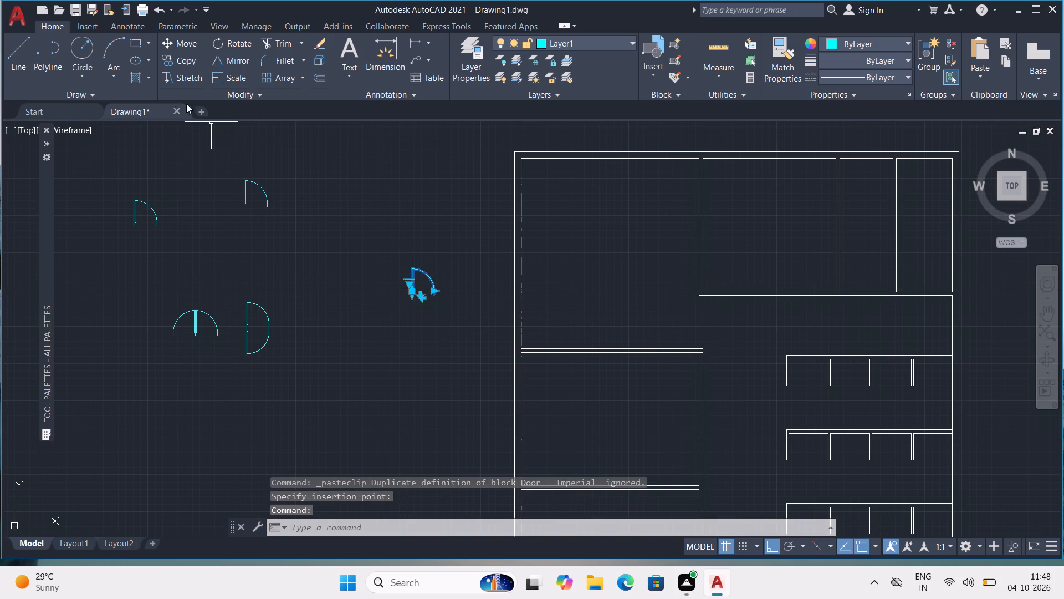
{"action": "left_click", "coordinate": [228, 42]}
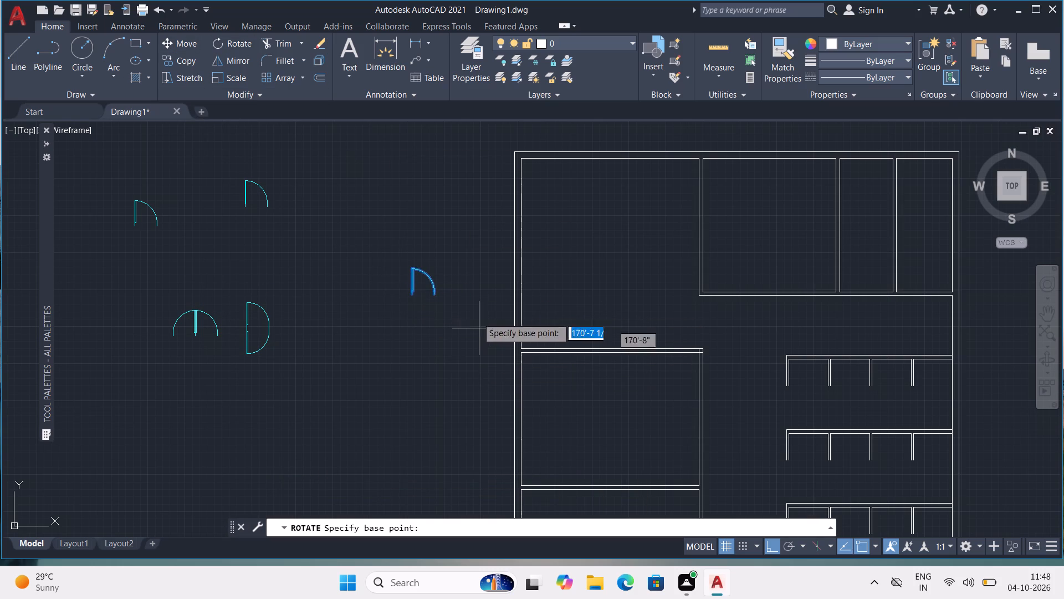
{"action": "left_click", "coordinate": [432, 294]}
{"action": "left_click", "coordinate": [403, 351]}
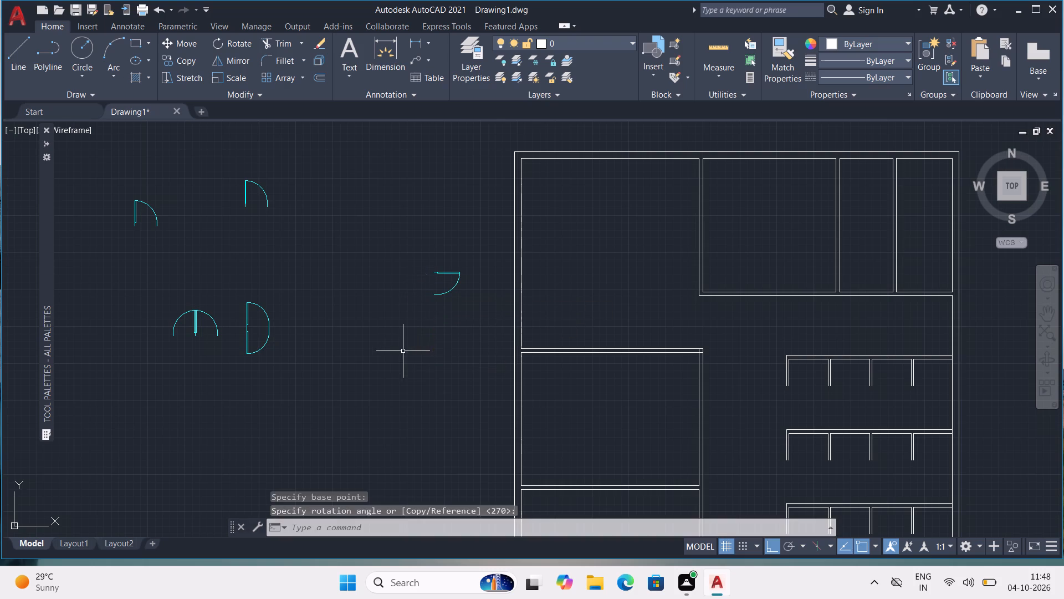
{"action": "key", "text": "Escape"}
Copy the rotated door and paste it across the upper-middle room's left wall, near the room's lower-left corner.
{"action": "scroll", "coordinate": [465, 279], "scroll_direction": "up", "scroll_amount": 1}
{"action": "scroll", "coordinate": [465, 279], "scroll_direction": "down", "scroll_amount": 2}
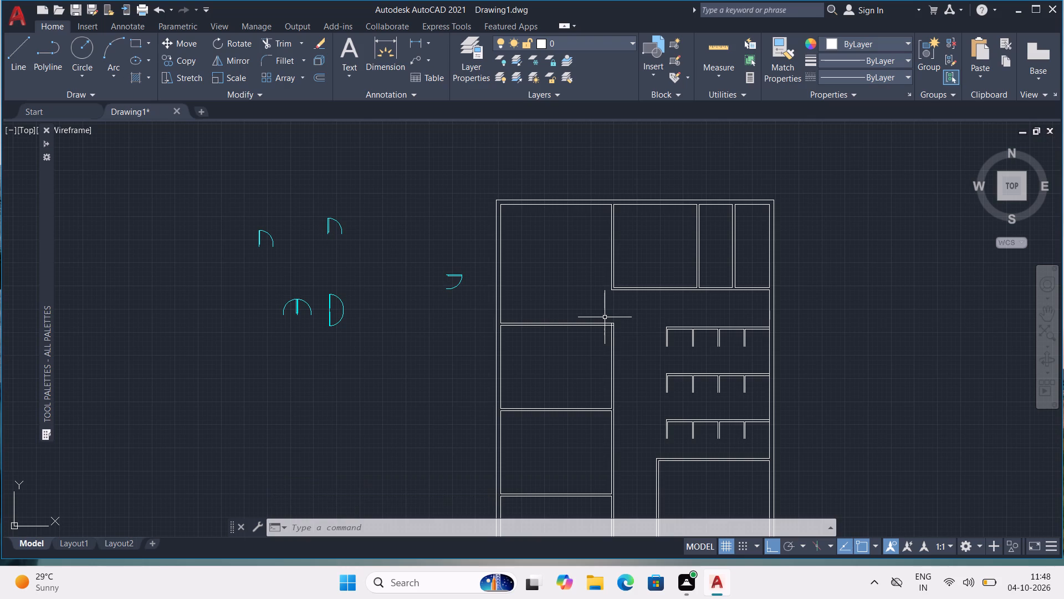
{"action": "scroll", "coordinate": [467, 281], "scroll_direction": "up", "scroll_amount": 3}
{"action": "scroll", "coordinate": [490, 282], "scroll_direction": "down", "scroll_amount": 1}
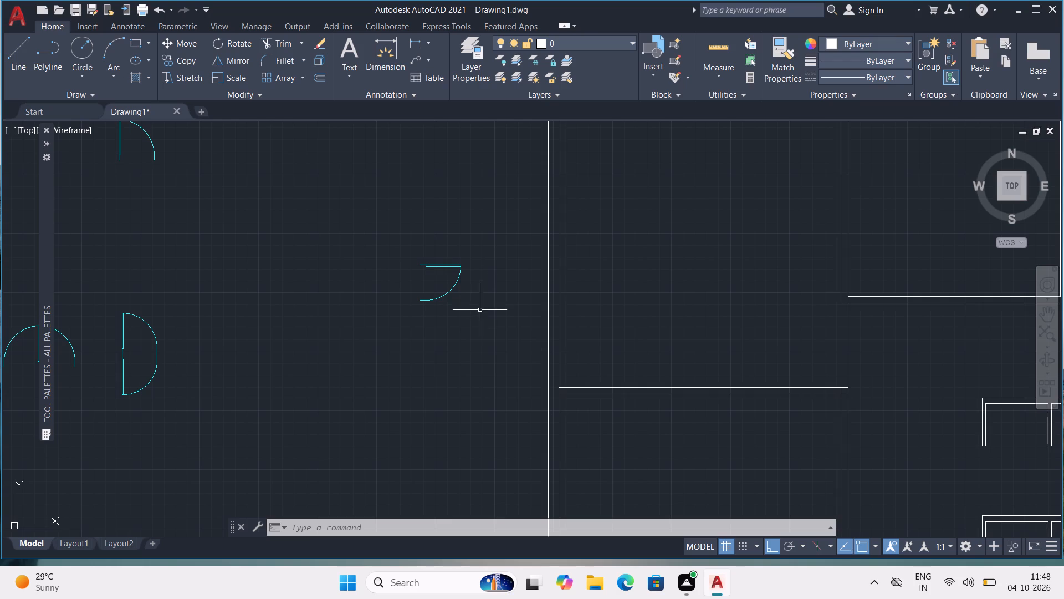
{"action": "scroll", "coordinate": [478, 290], "scroll_direction": "up", "scroll_amount": 1}
{"action": "scroll", "coordinate": [478, 289], "scroll_direction": "down", "scroll_amount": 1}
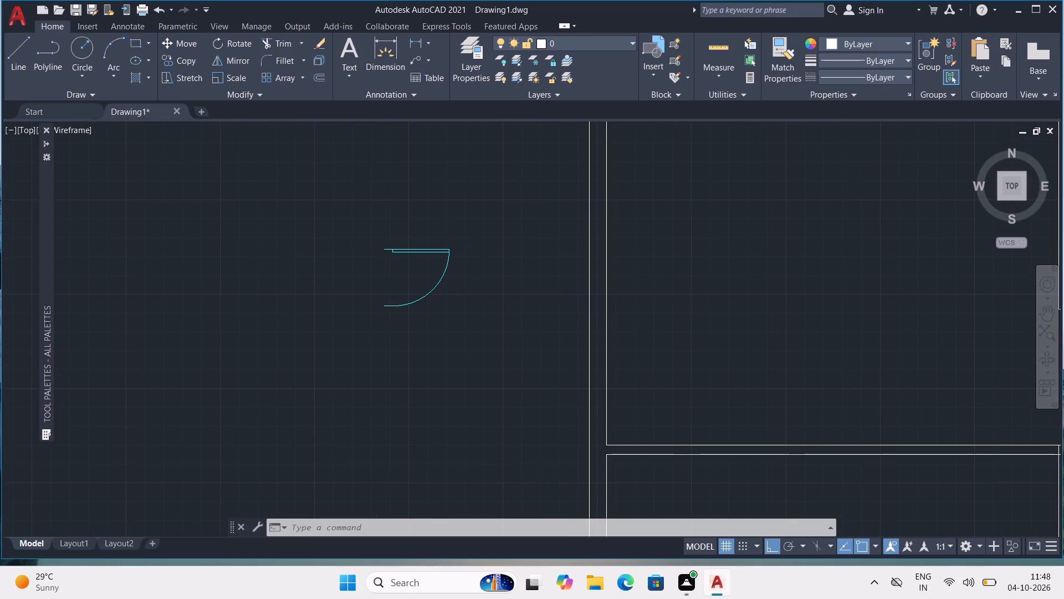
{"action": "left_click", "coordinate": [453, 267]}
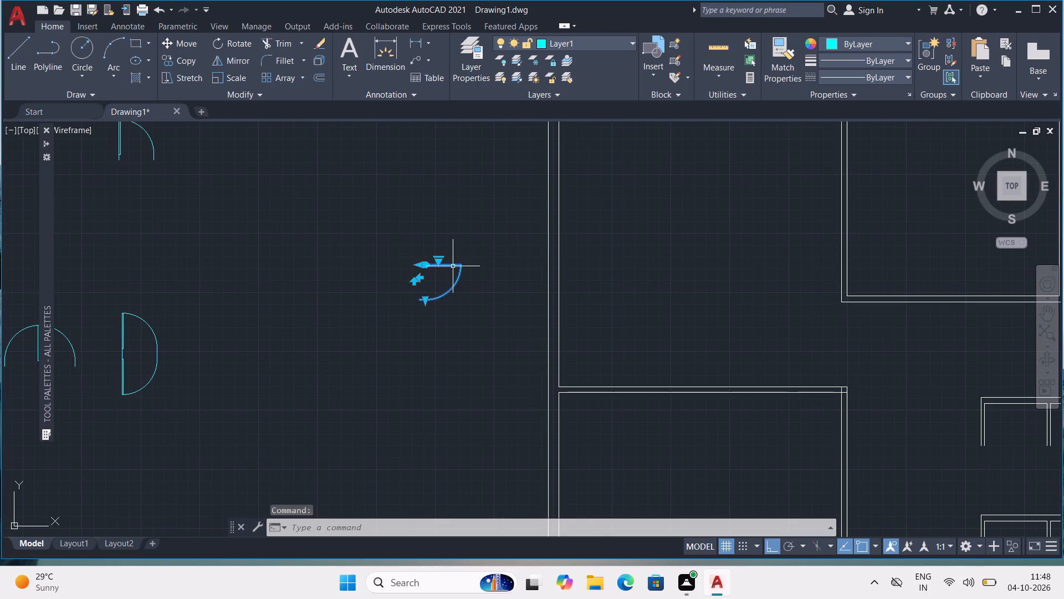
{"action": "key", "text": "ctrl+c"}
{"action": "key", "text": "ctrl+v"}
{"action": "middle_click_drag", "start_coordinate": [715, 373], "coordinate": [467, 506]}
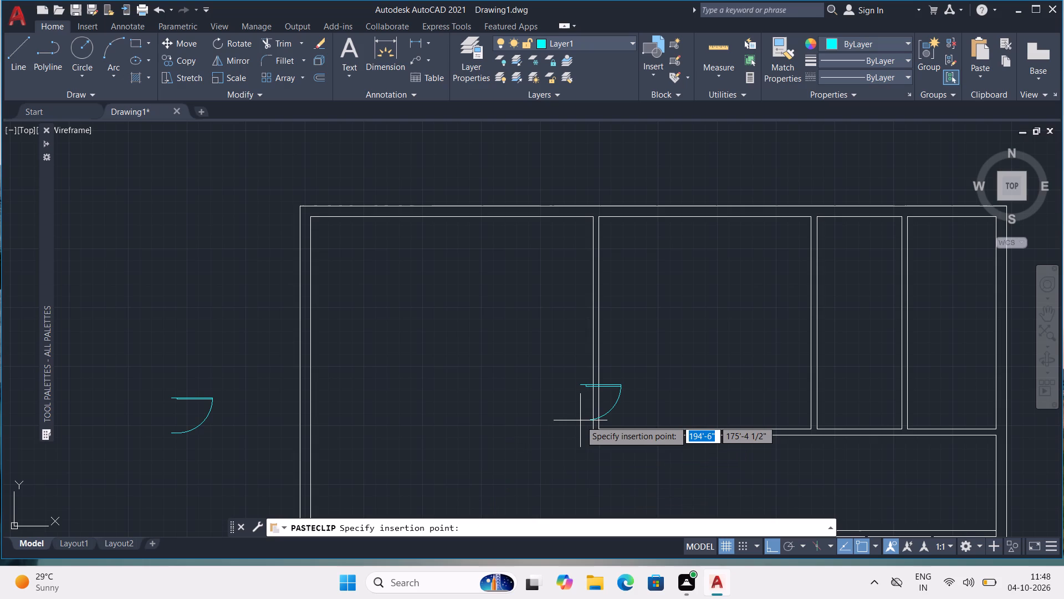
{"action": "scroll", "coordinate": [581, 420], "scroll_direction": "up", "scroll_amount": 2}
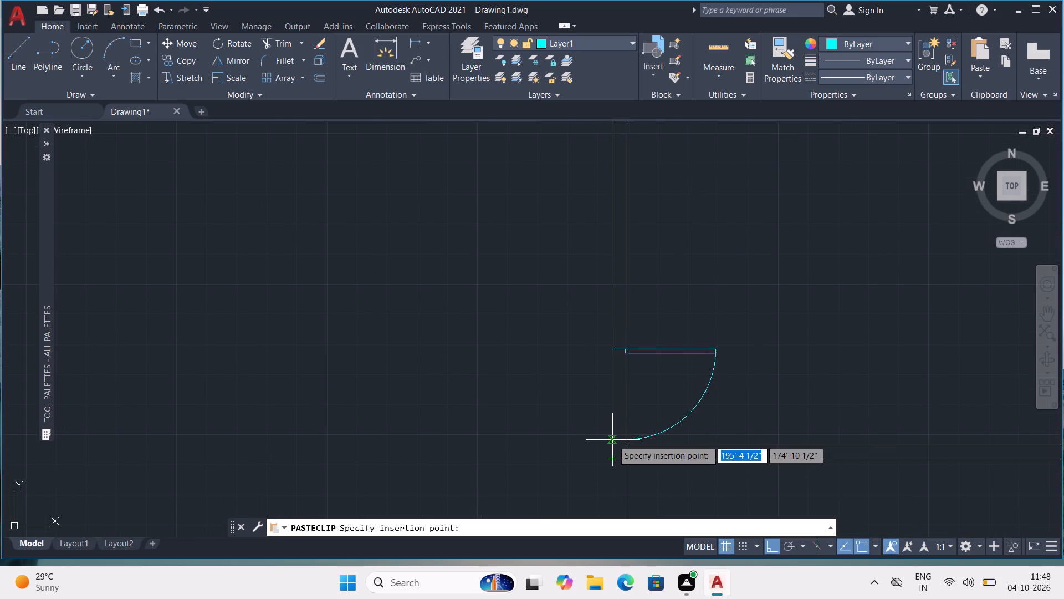
{"action": "left_click", "coordinate": [612, 440]}
Flip the pasted door vertically so its leaf lies along the upper-middle room's bottom wall.
{"action": "left_click", "coordinate": [664, 354]}
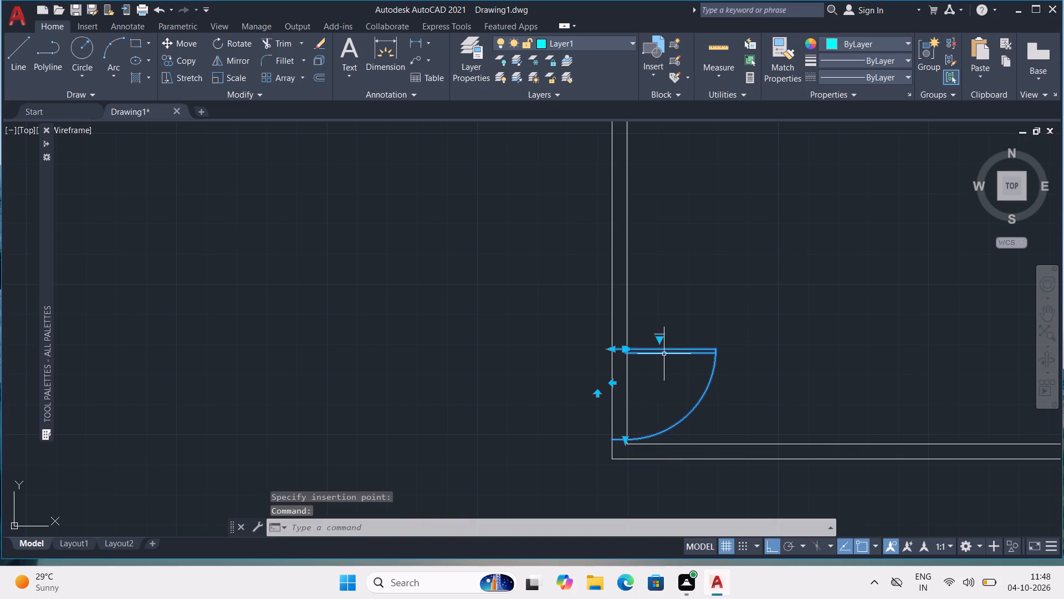
{"action": "left_click", "coordinate": [600, 393]}
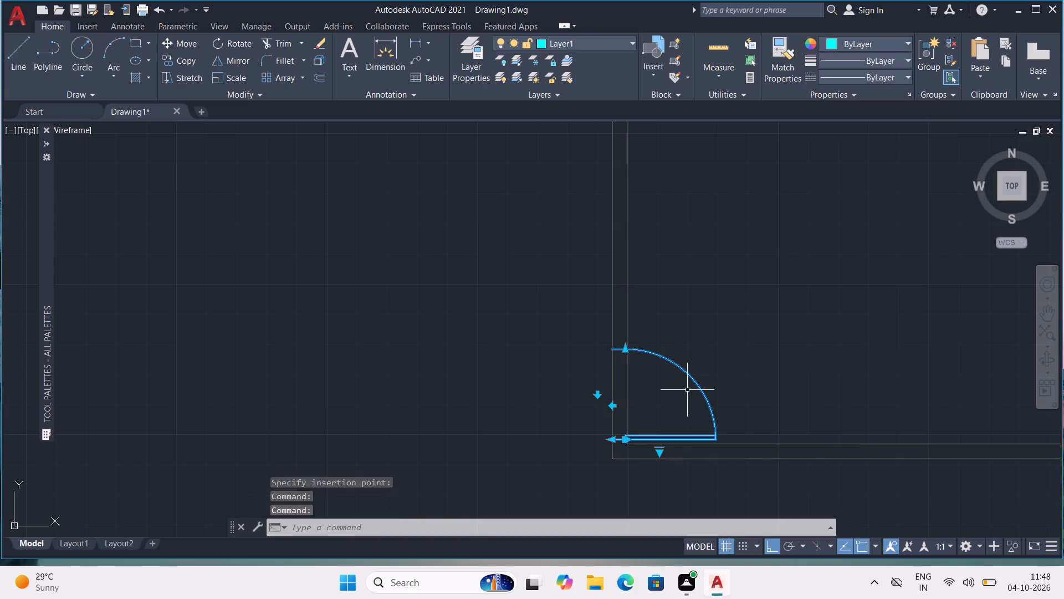
{"action": "key", "text": "Escape"}
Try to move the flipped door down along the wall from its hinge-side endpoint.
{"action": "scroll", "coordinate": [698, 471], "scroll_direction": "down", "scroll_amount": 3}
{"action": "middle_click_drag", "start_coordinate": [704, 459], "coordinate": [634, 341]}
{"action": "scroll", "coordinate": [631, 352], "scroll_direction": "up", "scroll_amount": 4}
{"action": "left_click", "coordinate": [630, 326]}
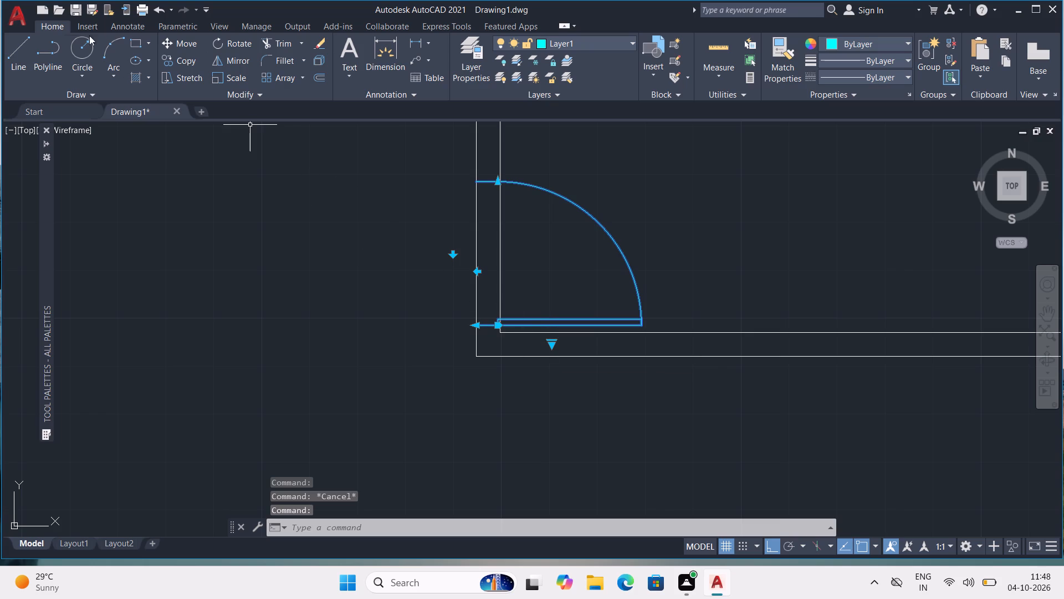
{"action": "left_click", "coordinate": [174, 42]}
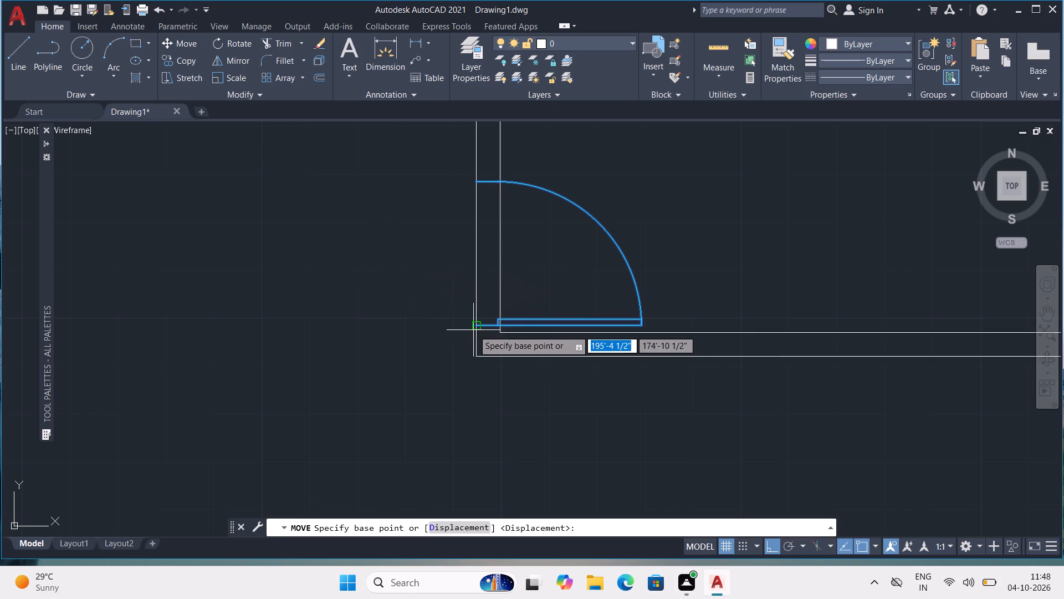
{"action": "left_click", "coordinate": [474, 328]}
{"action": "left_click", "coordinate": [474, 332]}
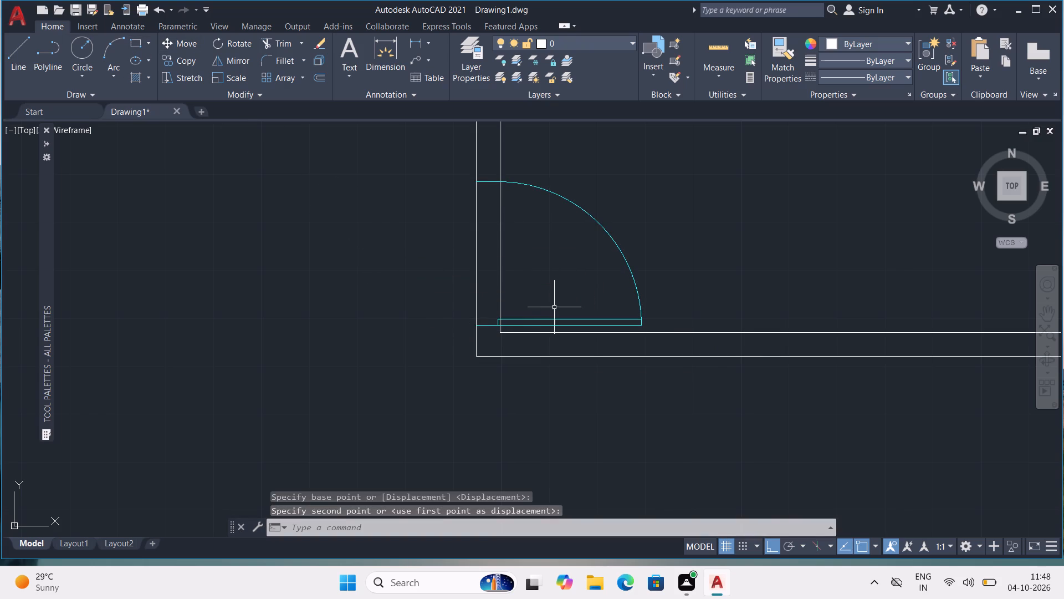
Move the flipped door 1 1/2" straight down from its hinge-side endpoint, toward the room's bottom wall.
{"action": "scroll", "coordinate": [564, 317], "scroll_direction": "up", "scroll_amount": 2}
{"action": "left_click", "coordinate": [553, 335]}
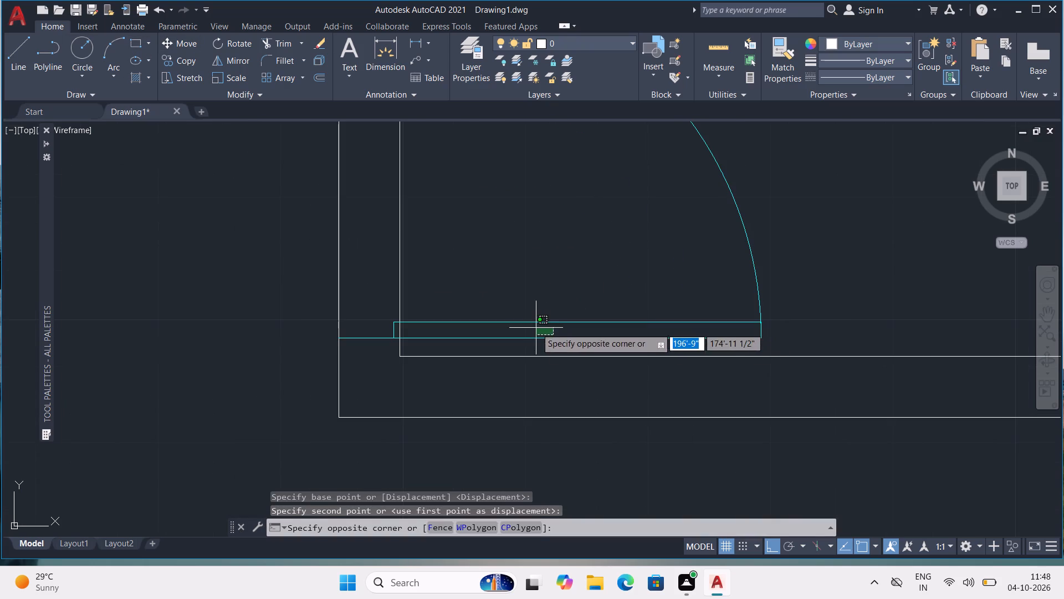
{"action": "left_click", "coordinate": [536, 328]}
{"action": "left_click", "coordinate": [533, 321]}
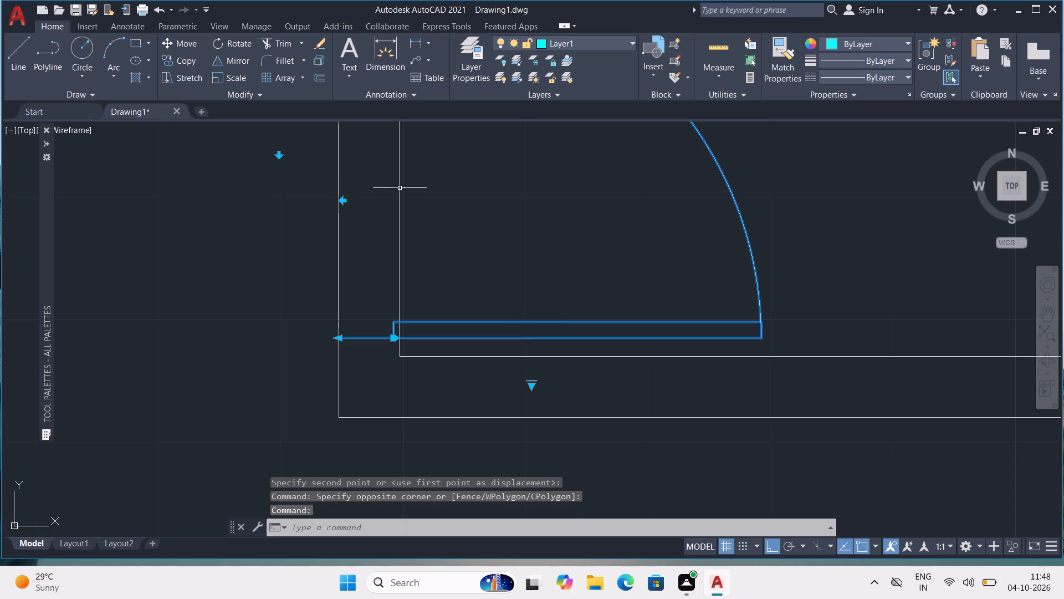
{"action": "left_click", "coordinate": [186, 44]}
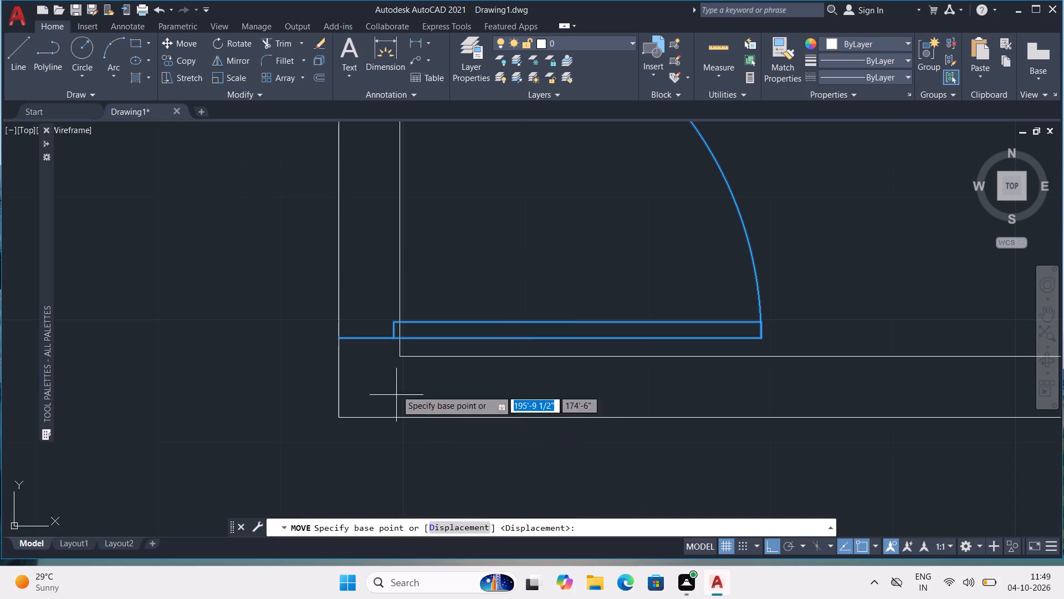
{"action": "left_click", "coordinate": [339, 338]}
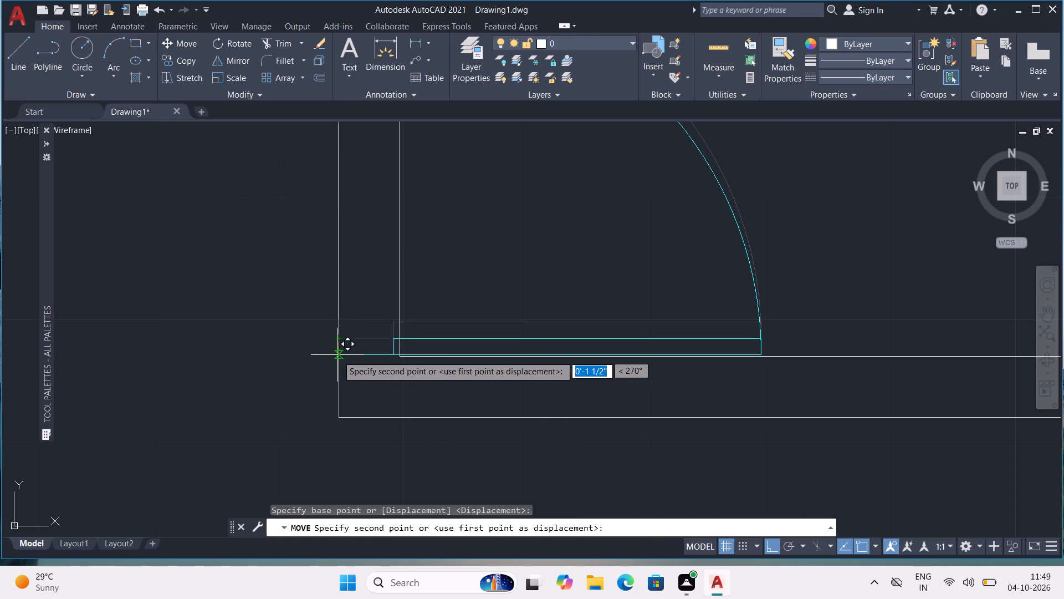
{"action": "left_click", "coordinate": [337, 356]}
Copy the left-hand door of the side-by-side mirrored pair and paste it on the upper line of the top-right room's bottom wall.
{"action": "scroll", "coordinate": [446, 385], "scroll_direction": "down", "scroll_amount": 3}
{"action": "scroll", "coordinate": [563, 349], "scroll_direction": "down", "scroll_amount": 2}
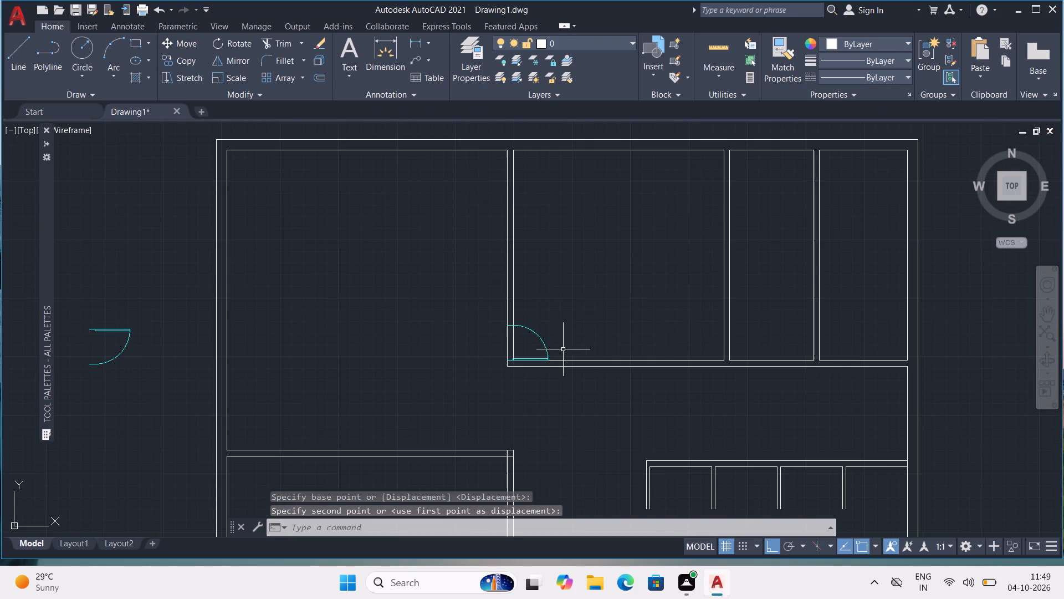
{"action": "scroll", "coordinate": [539, 352], "scroll_direction": "down", "scroll_amount": 3}
{"action": "middle_click_drag", "start_coordinate": [284, 385], "coordinate": [277, 364]}
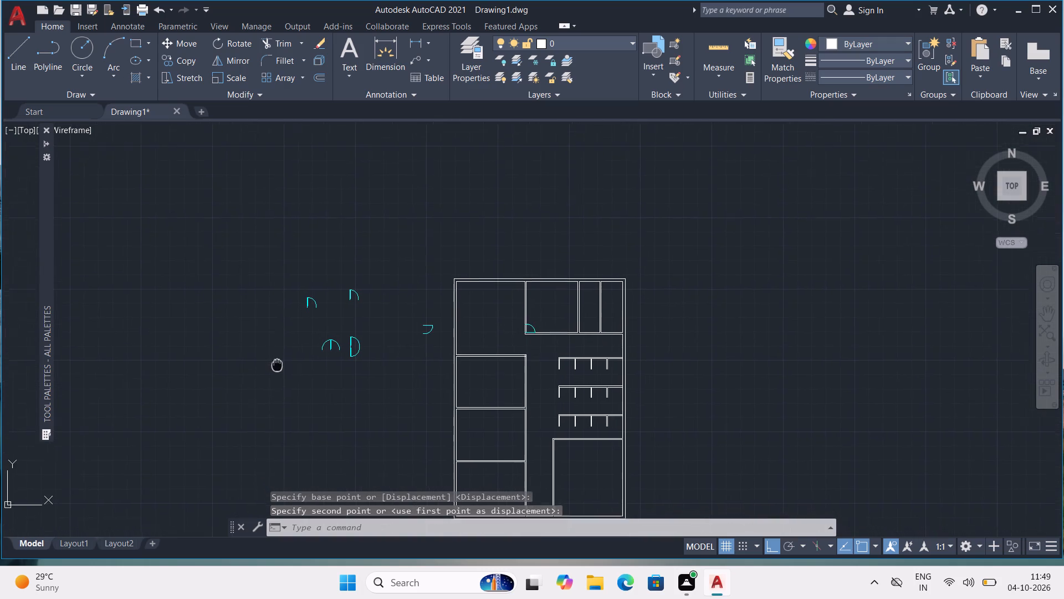
{"action": "middle_click_drag", "start_coordinate": [277, 364], "coordinate": [279, 355]}
{"action": "scroll", "coordinate": [317, 333], "scroll_direction": "up", "scroll_amount": 3}
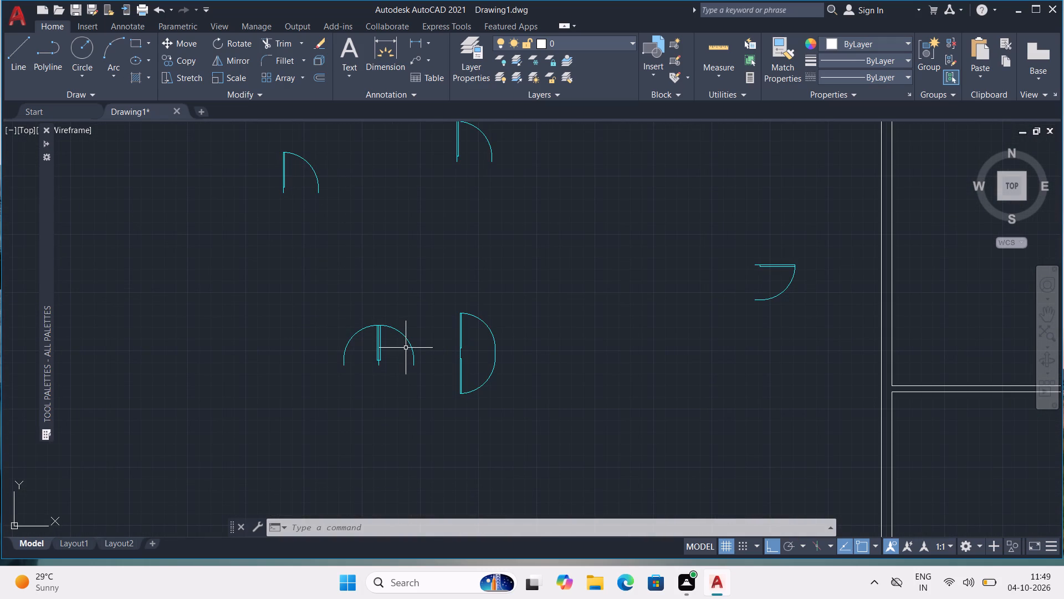
{"action": "left_click", "coordinate": [358, 333]}
{"action": "key", "text": "ctrl+c"}
{"action": "key", "text": "ctrl+v"}
{"action": "scroll", "coordinate": [773, 403], "scroll_direction": "down", "scroll_amount": 2}
{"action": "middle_click_drag", "start_coordinate": [838, 415], "coordinate": [219, 377]}
{"action": "scroll", "coordinate": [411, 365], "scroll_direction": "up", "scroll_amount": 3}
{"action": "middle_click_drag", "start_coordinate": [542, 295], "coordinate": [548, 323]}
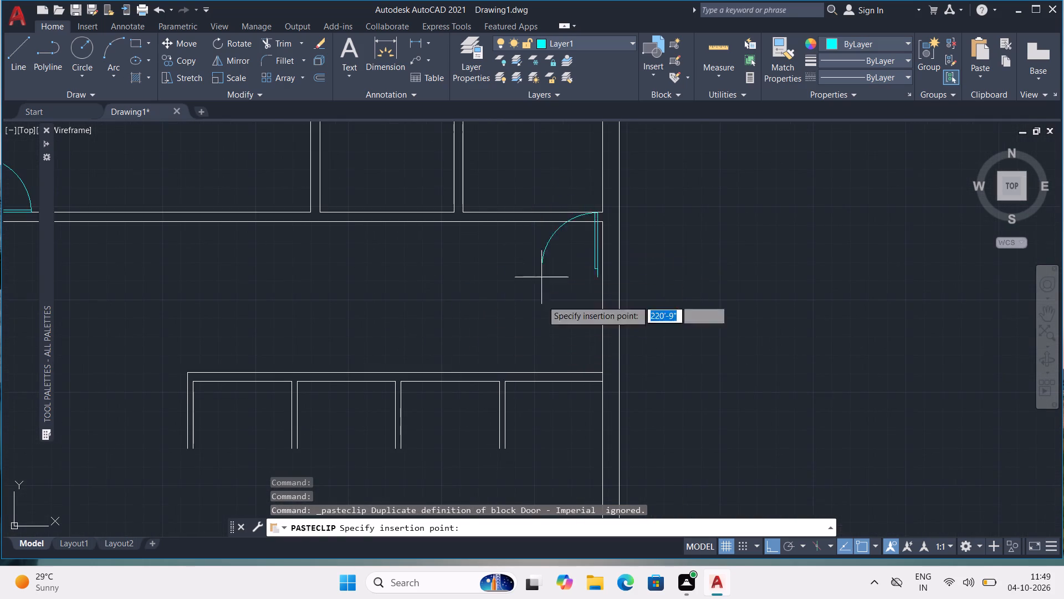
{"action": "middle_click_drag", "start_coordinate": [548, 323], "coordinate": [560, 377]}
{"action": "scroll", "coordinate": [560, 374], "scroll_direction": "up", "scroll_amount": 1}
{"action": "scroll", "coordinate": [554, 339], "scroll_direction": "down", "scroll_amount": 2}
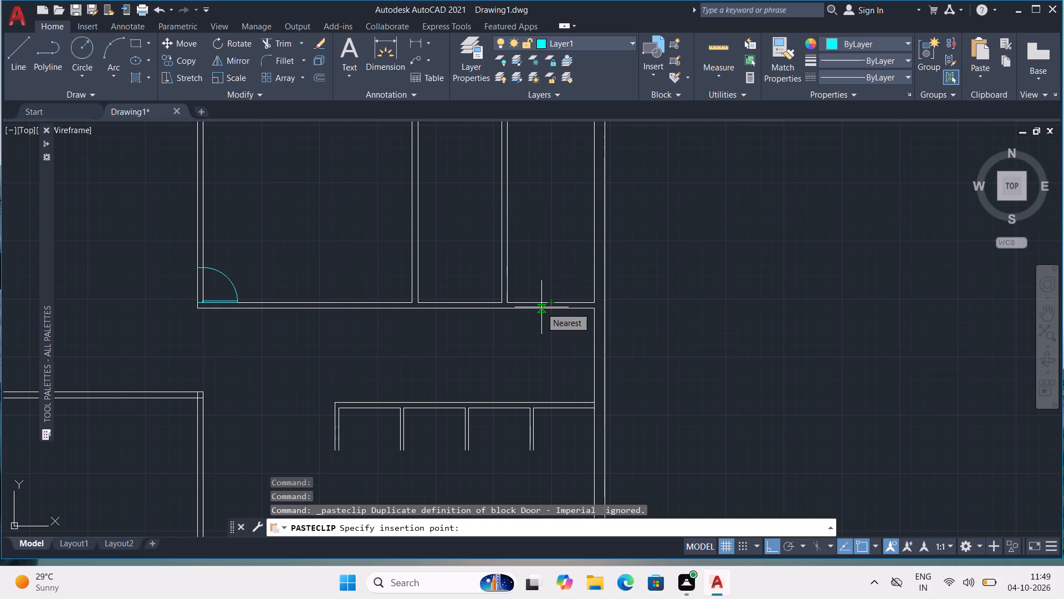
{"action": "left_click", "coordinate": [548, 306]}
Delete the door just pasted in the top-right room.
{"action": "scroll", "coordinate": [604, 309], "scroll_direction": "up", "scroll_amount": 2}
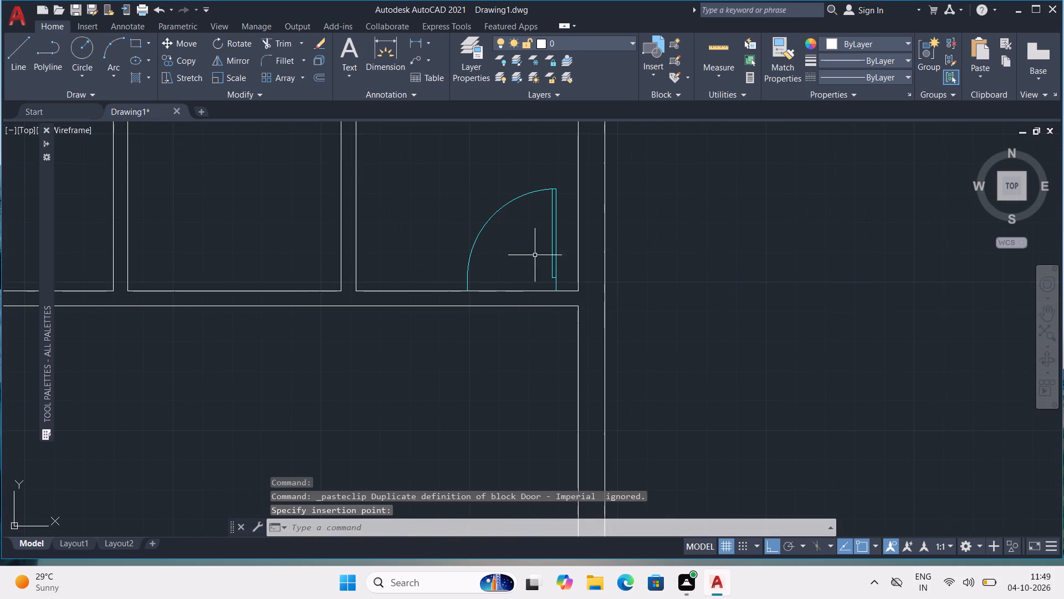
{"action": "left_click", "coordinate": [553, 236]}
{"action": "key", "text": "Delete"}
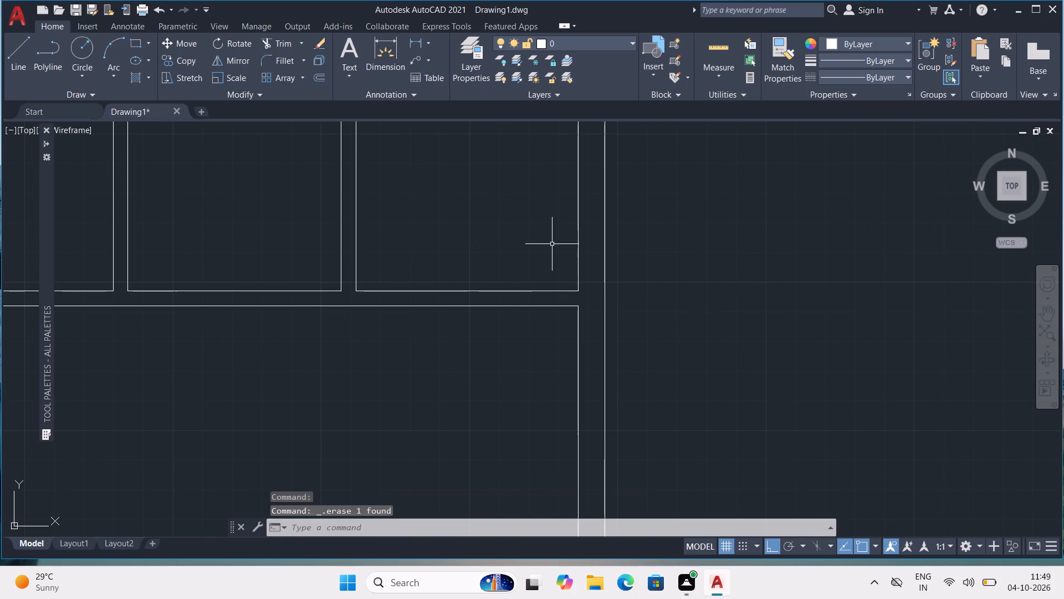
Paste the copied door on the lower line of the bottom wall in each of the two narrow upper rooms.
{"action": "key", "text": "ctrl+v"}
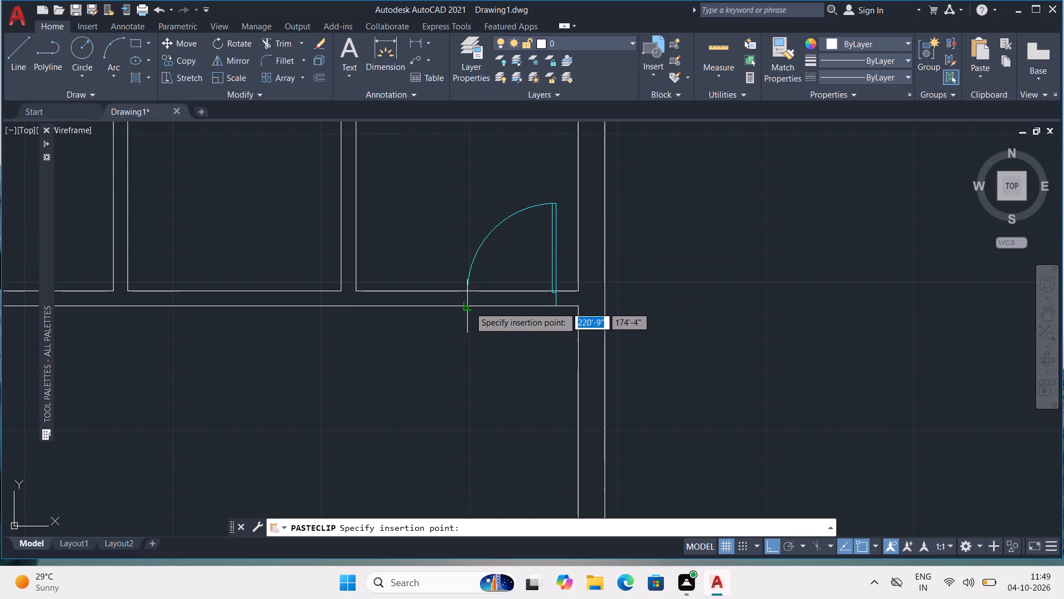
{"action": "left_click", "coordinate": [469, 307]}
{"action": "middle_click_drag", "start_coordinate": [380, 327], "coordinate": [560, 367]}
{"action": "key", "text": "ctrl+v"}
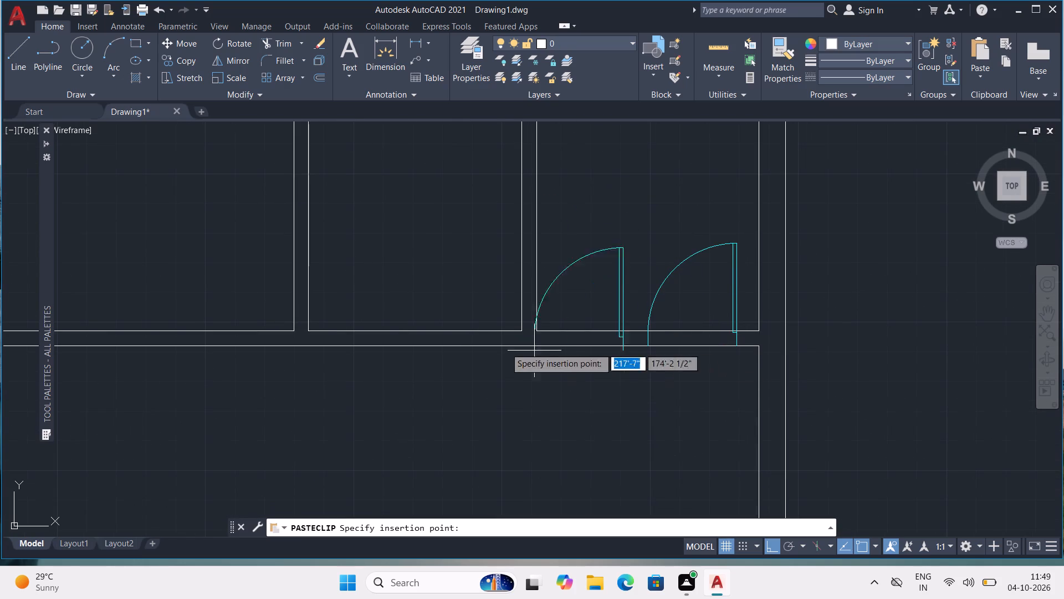
{"action": "left_click", "coordinate": [374, 346]}
Copy the rotated door beside the building and paste it across the second left-side room's right wall, just below its top corner.
{"action": "scroll", "coordinate": [377, 349], "scroll_direction": "down", "scroll_amount": 3}
{"action": "middle_click_drag", "start_coordinate": [336, 403], "coordinate": [467, 352]}
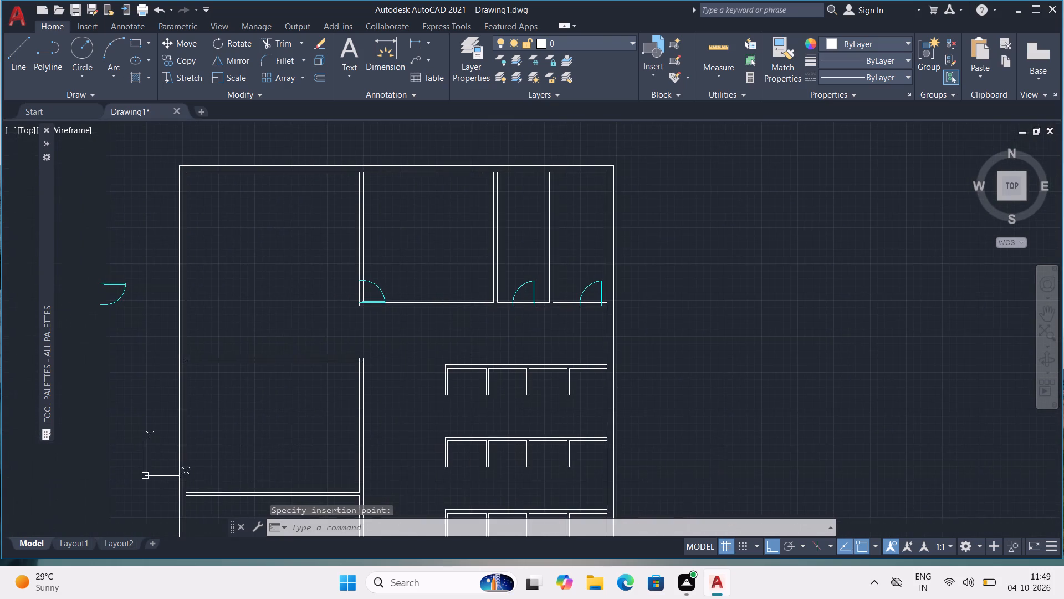
{"action": "scroll", "coordinate": [470, 358], "scroll_direction": "down", "scroll_amount": 1}
{"action": "middle_click_drag", "start_coordinate": [449, 392], "coordinate": [497, 302]}
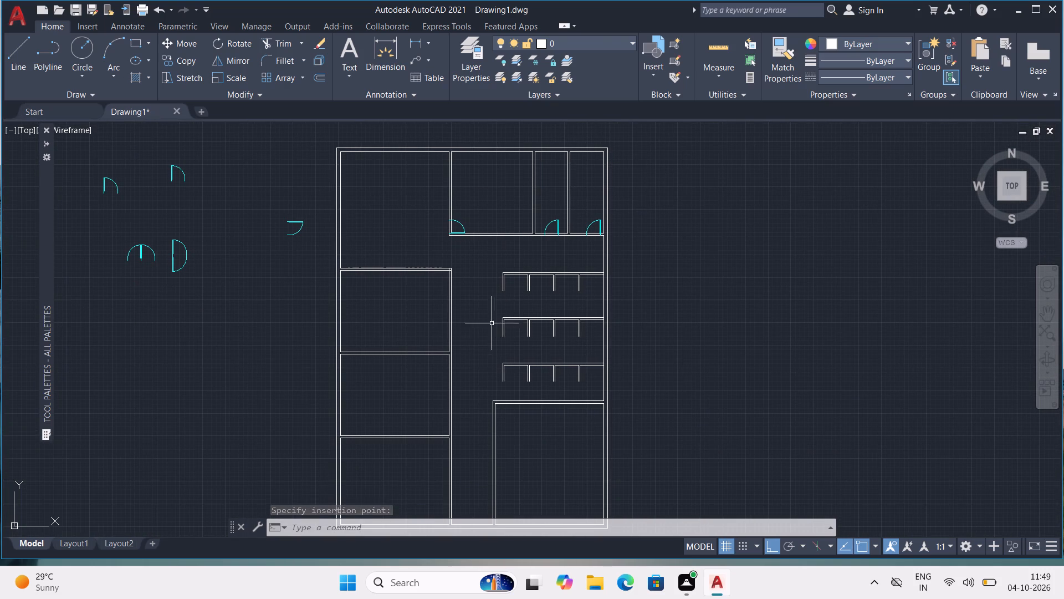
{"action": "middle_click_drag", "start_coordinate": [402, 344], "coordinate": [525, 420]}
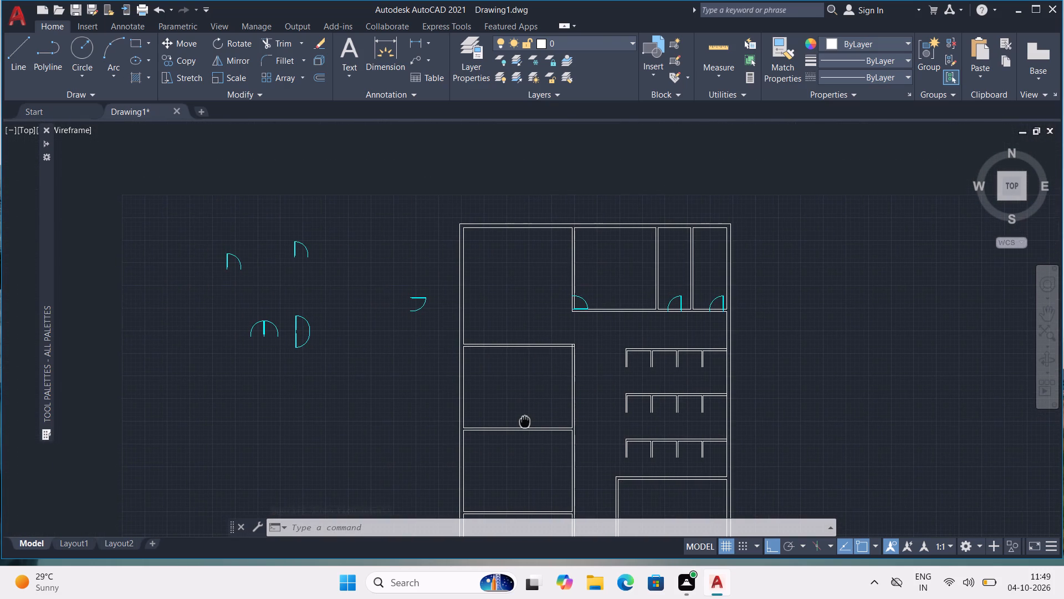
{"action": "middle_click_drag", "start_coordinate": [525, 420], "coordinate": [521, 383]}
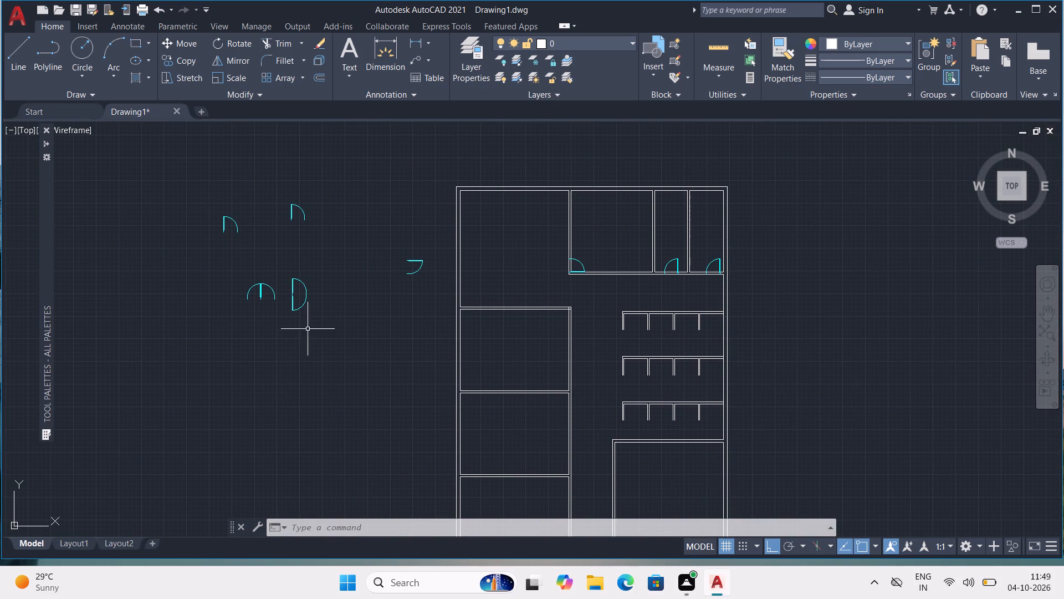
{"action": "left_click", "coordinate": [424, 267]}
{"action": "left_click", "coordinate": [416, 260]}
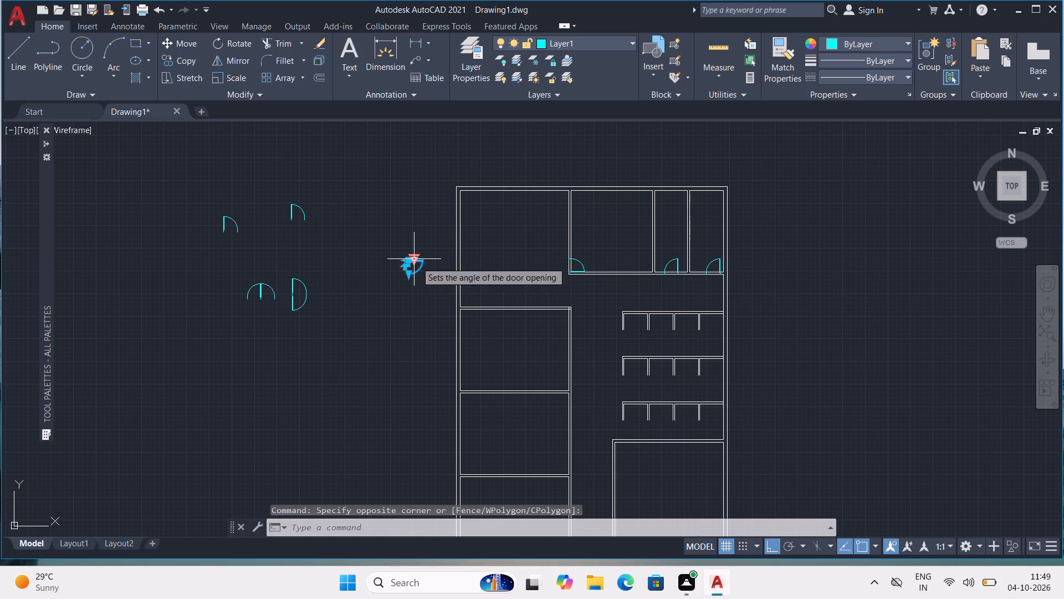
{"action": "key", "text": "ctrl+c"}
{"action": "key", "text": "ctrl+v"}
{"action": "scroll", "coordinate": [543, 351], "scroll_direction": "up", "scroll_amount": 3, "text": "ctrl"}
{"action": "scroll", "coordinate": [544, 345], "scroll_direction": "down", "scroll_amount": 1}
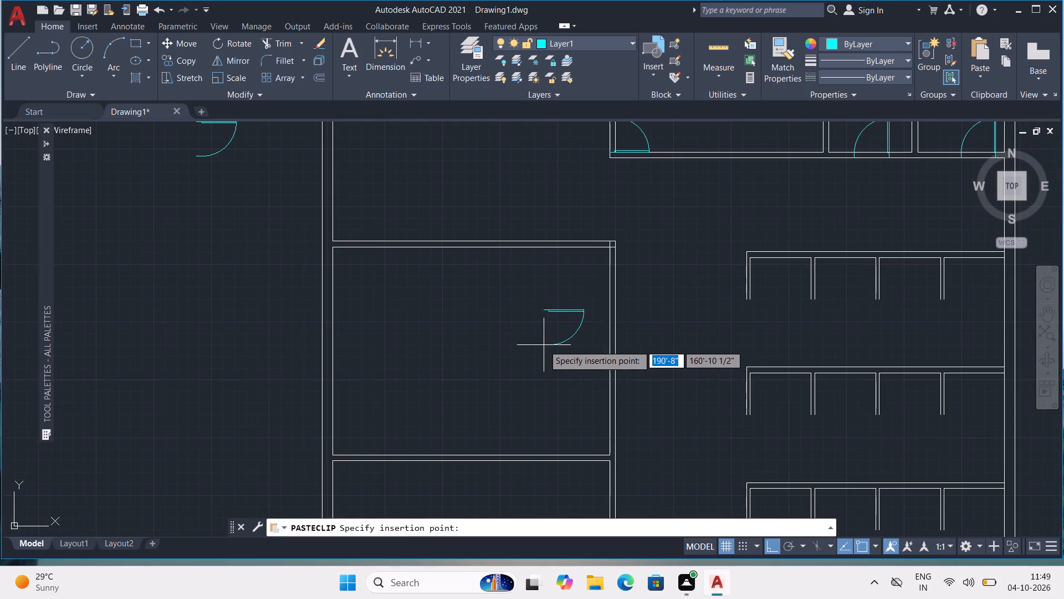
{"action": "left_click", "coordinate": [609, 282]}
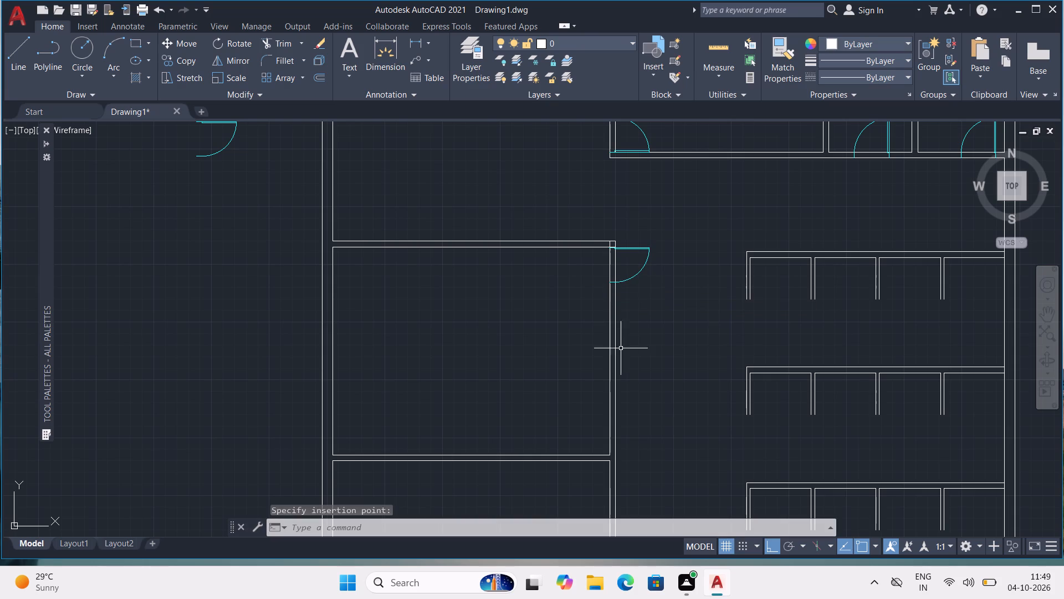
Paste the copied door across the right walls of the third and bottom left-side rooms, just below each room's top corner.
{"action": "key", "text": "ctrl+v"}
{"action": "middle_click_drag", "start_coordinate": [606, 442], "coordinate": [595, 312]}
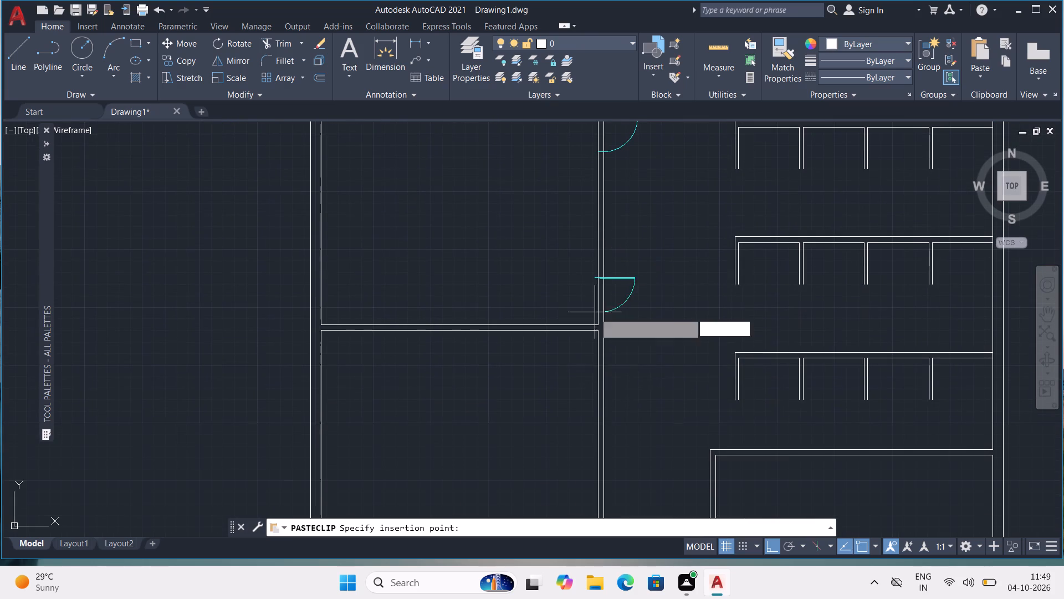
{"action": "left_click", "coordinate": [597, 366]}
{"action": "key", "text": "ctrl+v"}
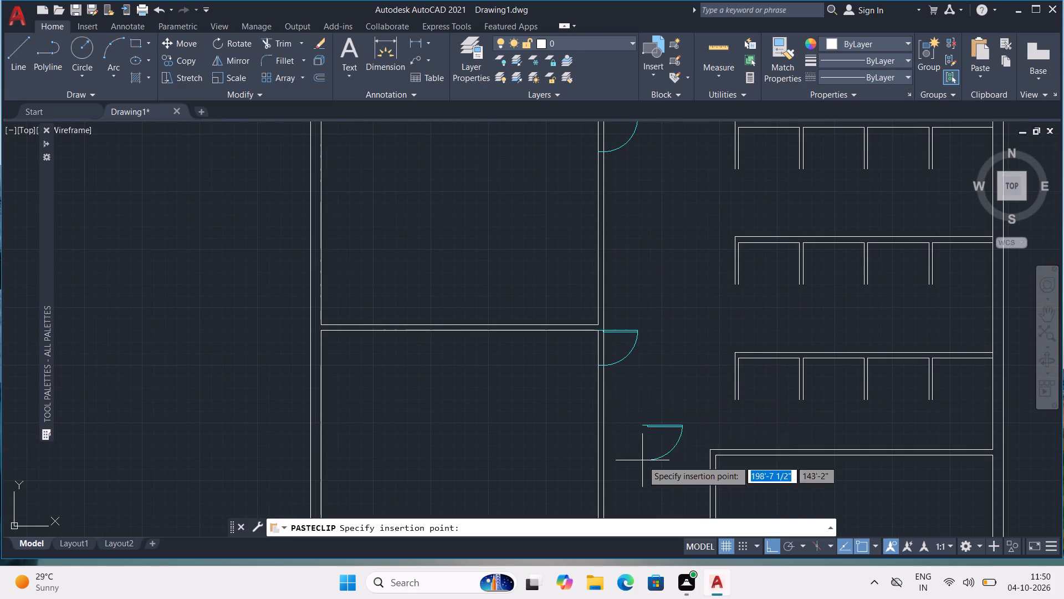
{"action": "middle_click_drag", "start_coordinate": [635, 452], "coordinate": [613, 175]}
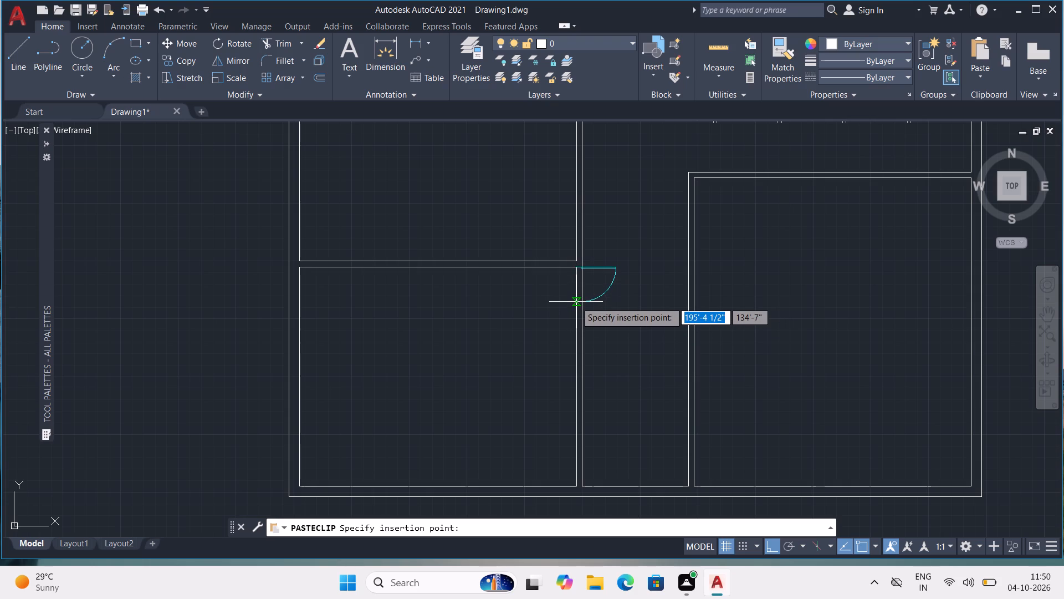
{"action": "left_click", "coordinate": [582, 301]}
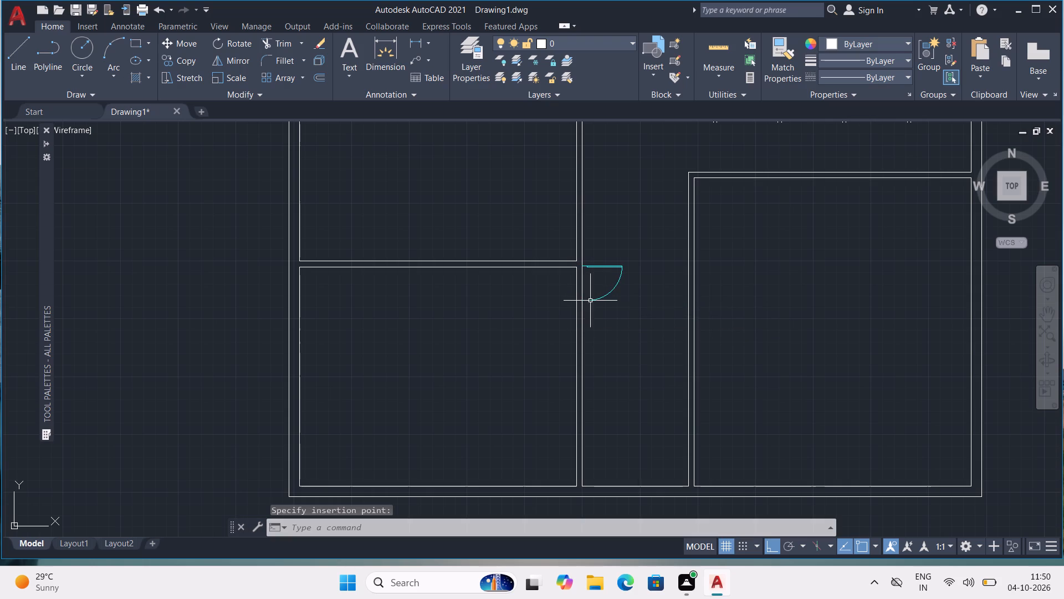
Flip the bottom left-side room's door so it swings into the room with its leaf along the top wall.
{"action": "left_click", "coordinate": [614, 286]}
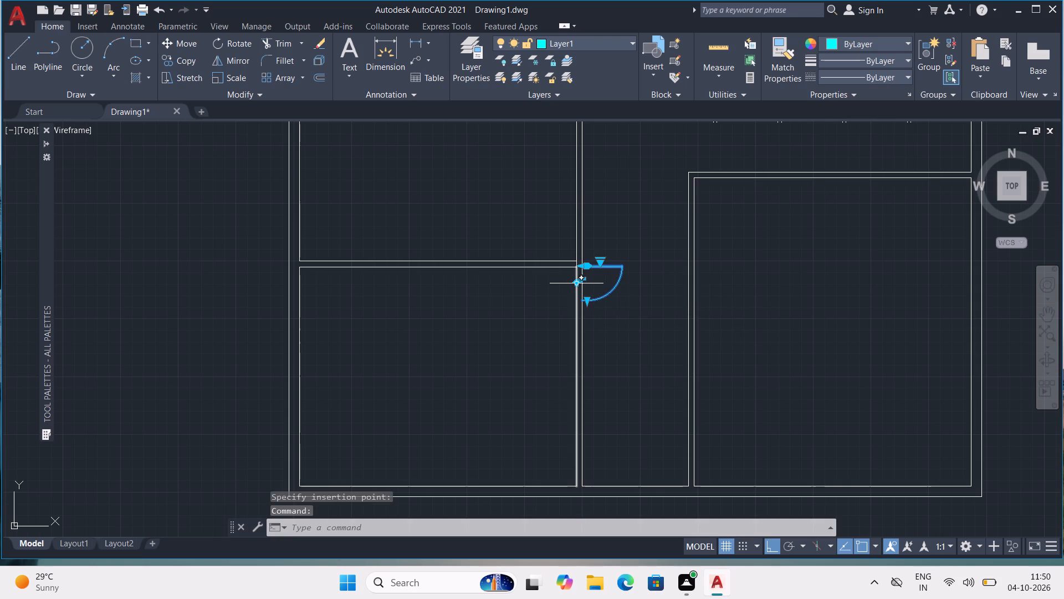
{"action": "left_click", "coordinate": [576, 283]}
{"action": "left_click", "coordinate": [585, 286]}
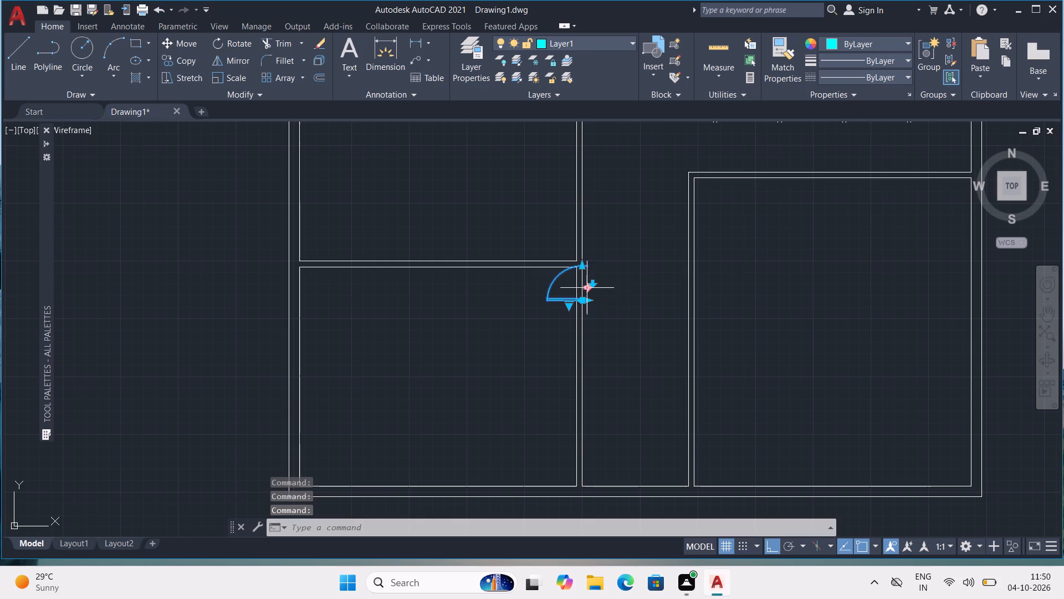
{"action": "left_click", "coordinate": [592, 285]}
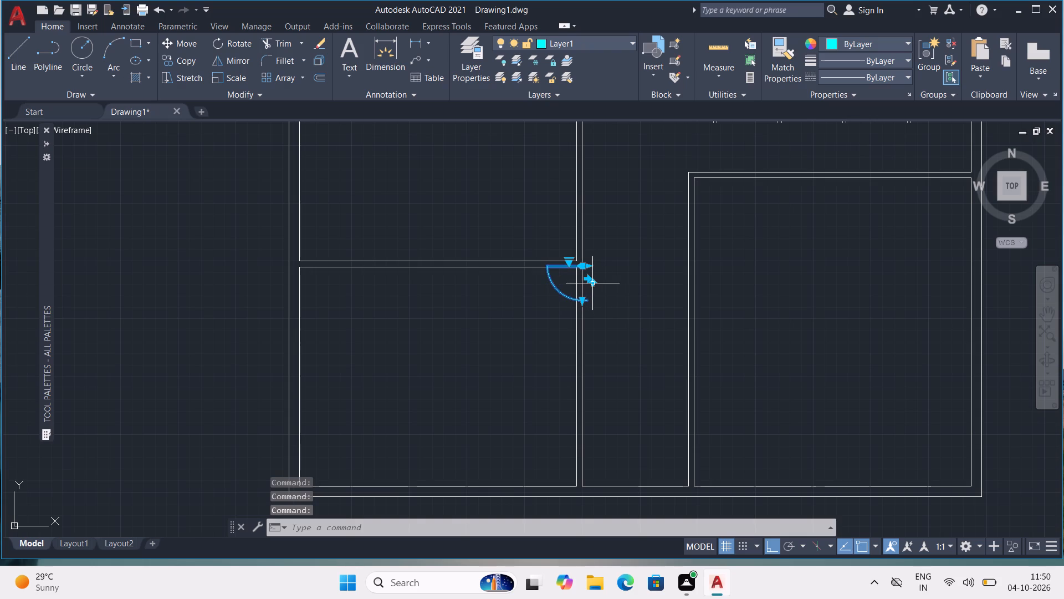
{"action": "scroll", "coordinate": [622, 295], "scroll_direction": "down", "scroll_amount": 1}
{"action": "key", "text": "Escape"}
Move the bottom left-side room's door horizontally so its frame end meets the outer line of the right wall.
{"action": "scroll", "coordinate": [620, 273], "scroll_direction": "up", "scroll_amount": 2}
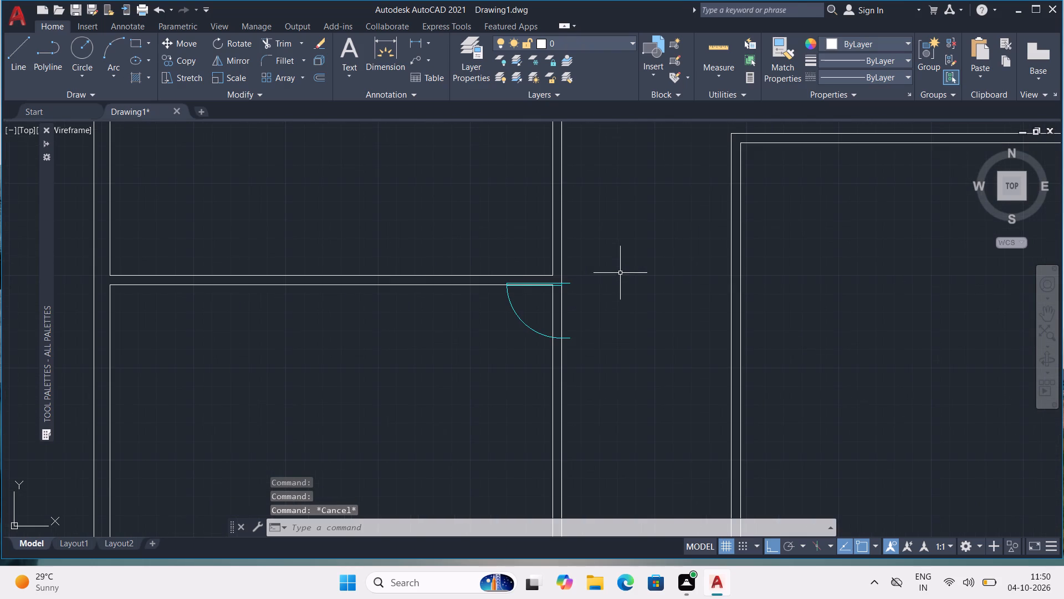
{"action": "middle_click_drag", "start_coordinate": [609, 307], "coordinate": [628, 355]}
{"action": "scroll", "coordinate": [577, 361], "scroll_direction": "up", "scroll_amount": 3}
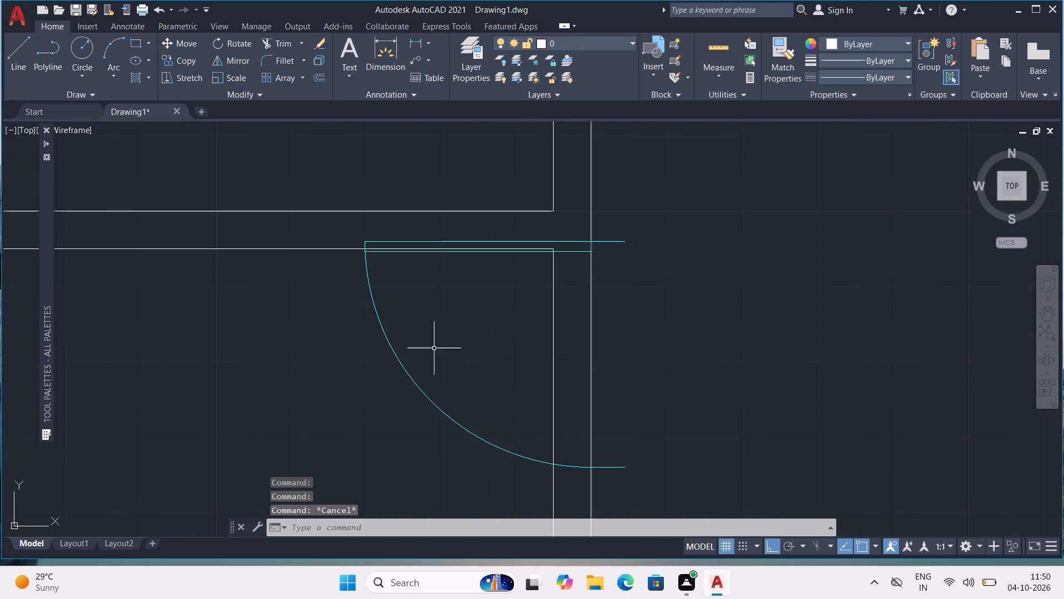
{"action": "left_click", "coordinate": [390, 350]}
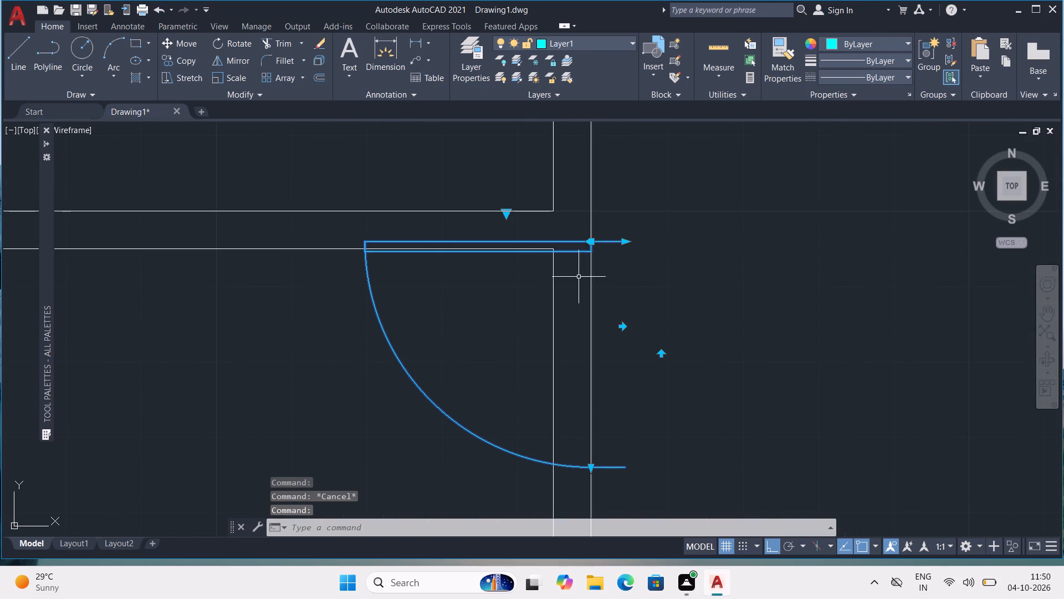
{"action": "left_click", "coordinate": [173, 42]}
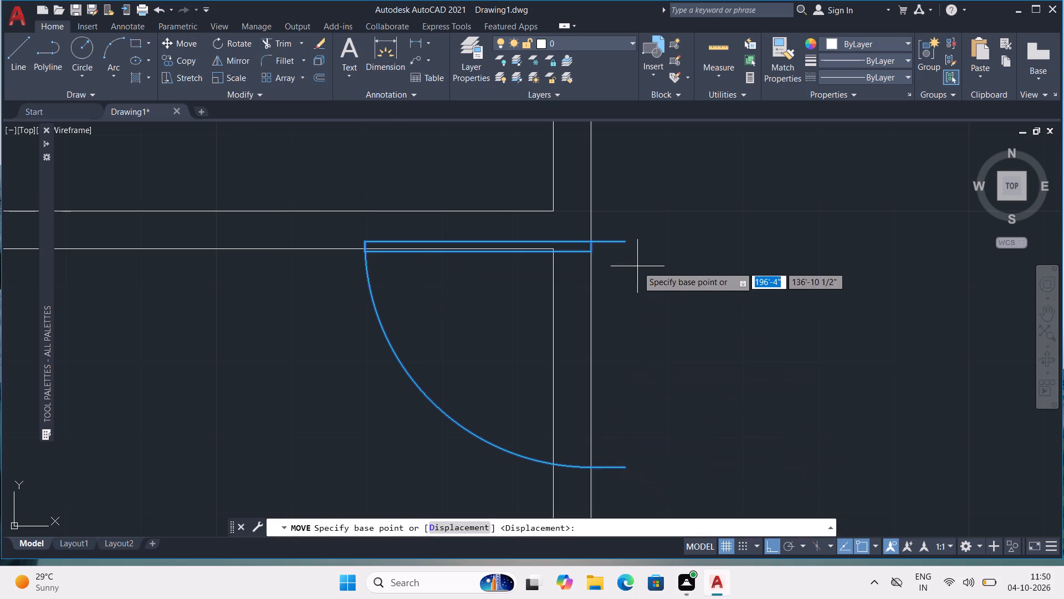
{"action": "left_click", "coordinate": [623, 240]}
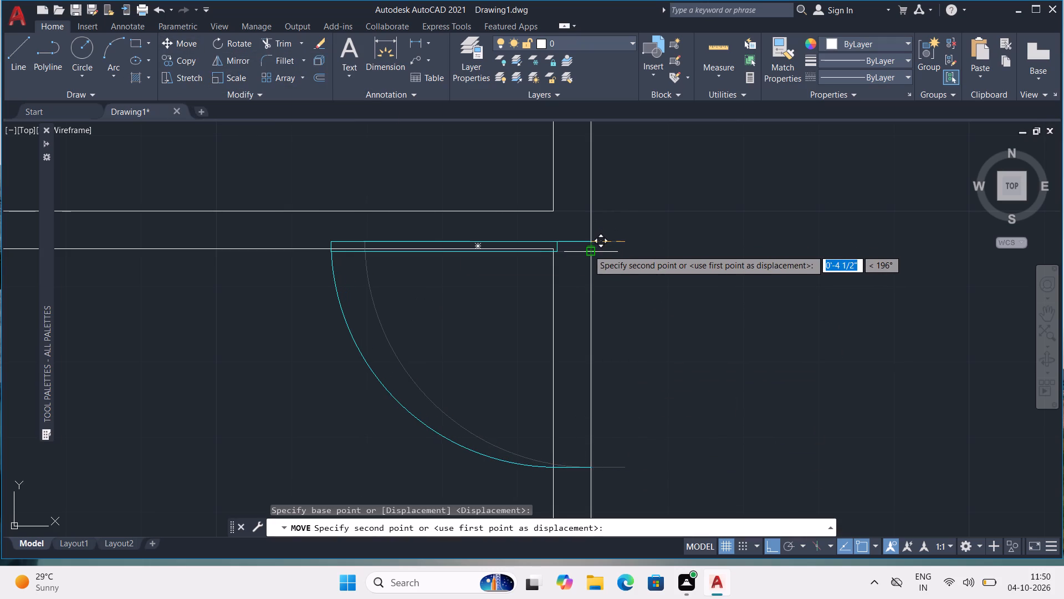
{"action": "left_click", "coordinate": [590, 242]}
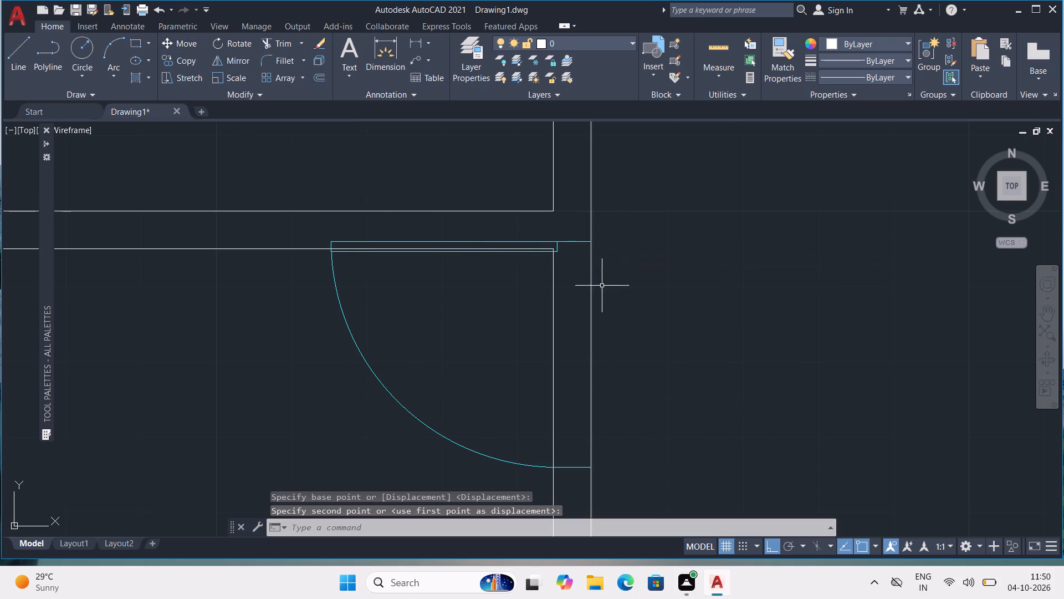
Move the same door slightly down along the wall's outer line to align its leaf with the room's top wall line.
{"action": "left_click", "coordinate": [566, 466]}
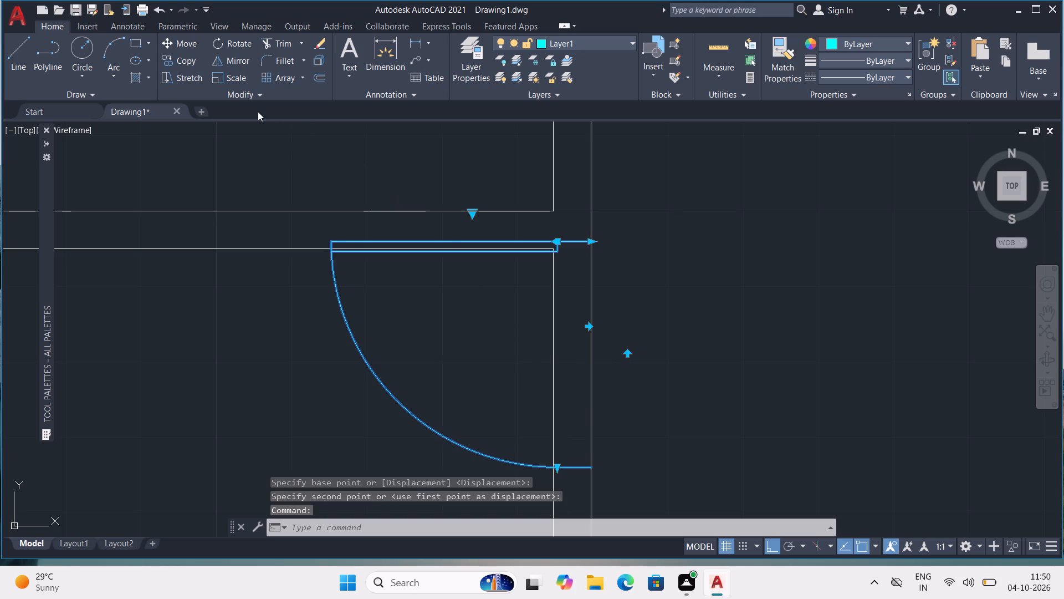
{"action": "left_click", "coordinate": [178, 40]}
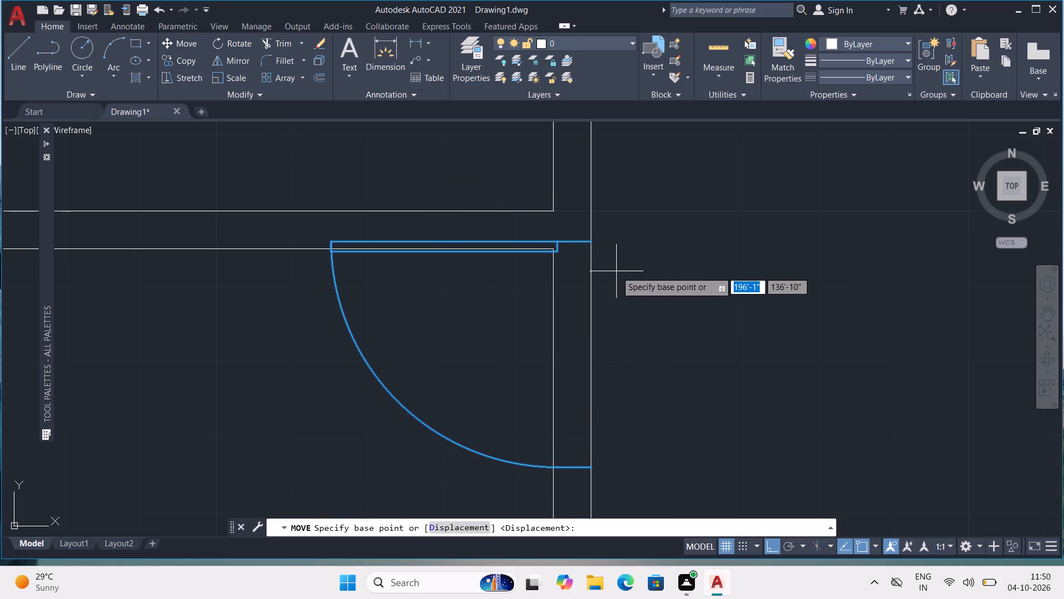
{"action": "left_click", "coordinate": [596, 241]}
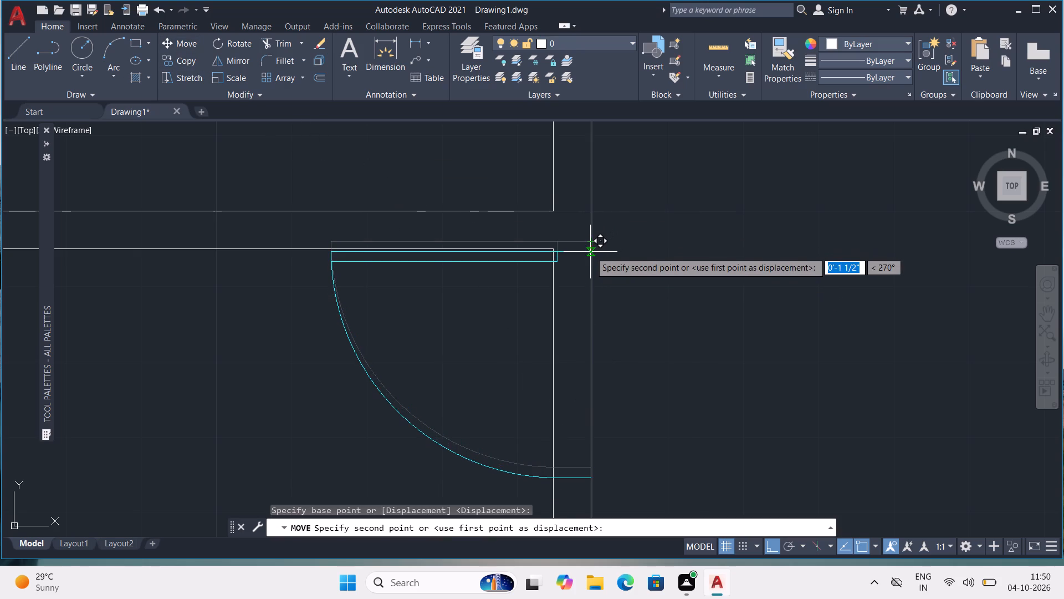
{"action": "left_click", "coordinate": [588, 248]}
{"action": "scroll", "coordinate": [730, 220], "scroll_direction": "down", "scroll_amount": 2}
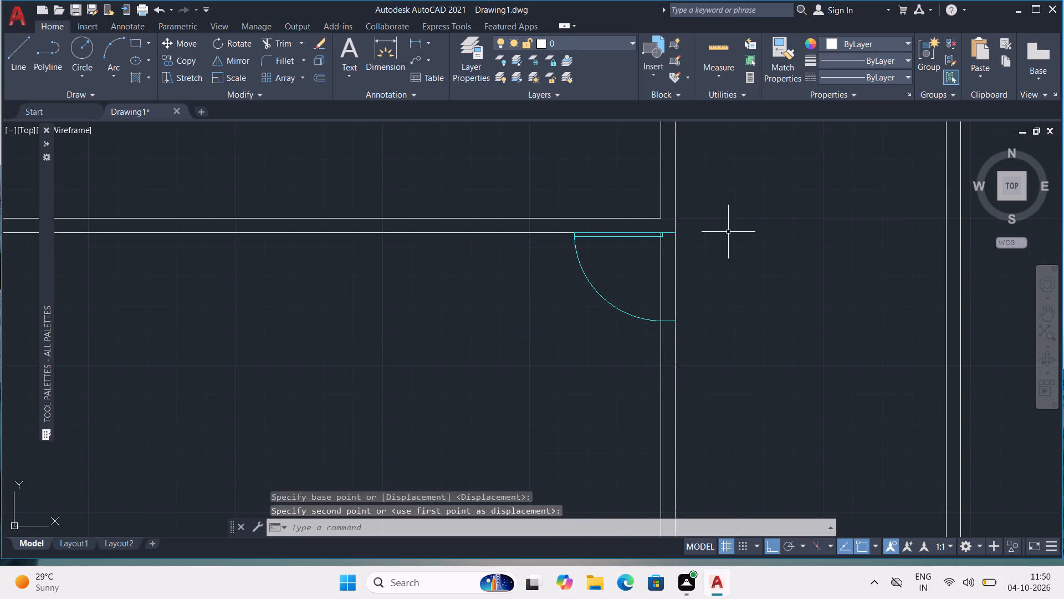
Flip the third left-side room's door so it swings into the room.
{"action": "middle_click_drag", "start_coordinate": [708, 210], "coordinate": [665, 465]}
{"action": "scroll", "coordinate": [664, 416], "scroll_direction": "down", "scroll_amount": 2}
{"action": "middle_click_drag", "start_coordinate": [685, 285], "coordinate": [684, 350]}
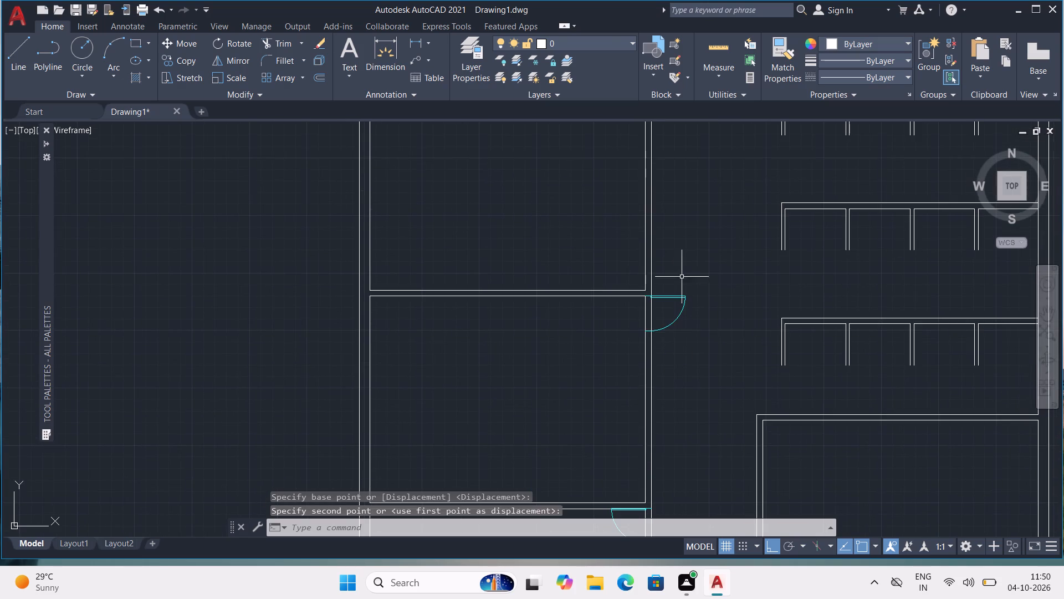
{"action": "scroll", "coordinate": [682, 287], "scroll_direction": "up", "scroll_amount": 3}
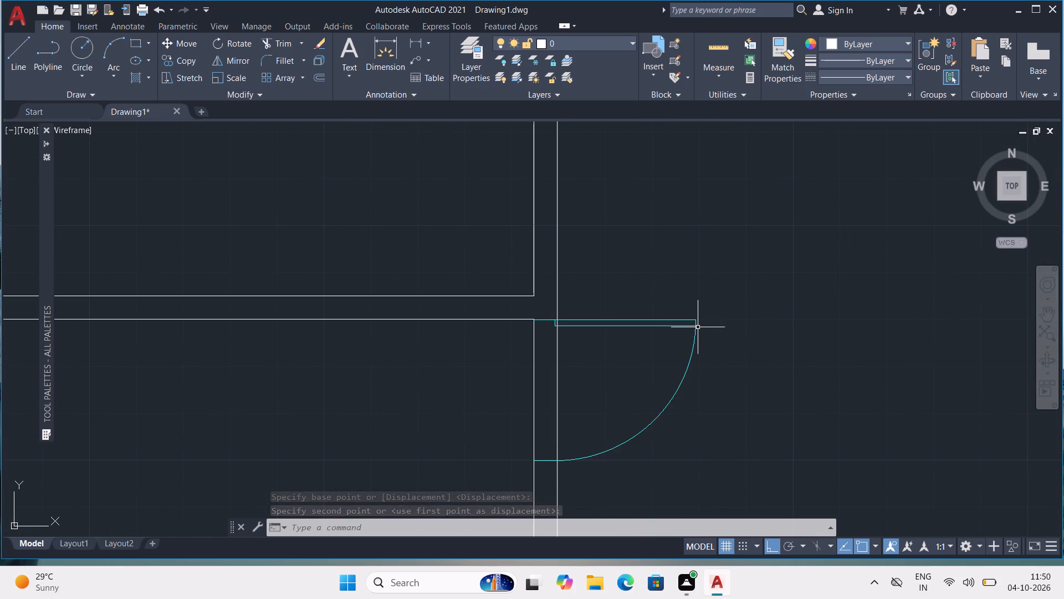
{"action": "left_click", "coordinate": [695, 328]}
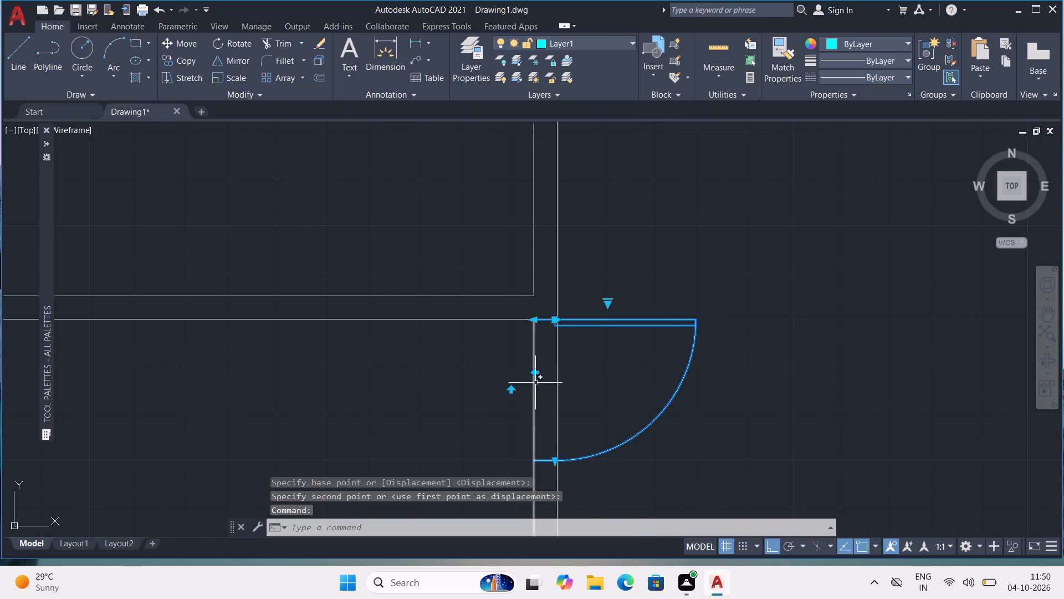
{"action": "left_click", "coordinate": [538, 377]}
{"action": "left_click", "coordinate": [625, 326]}
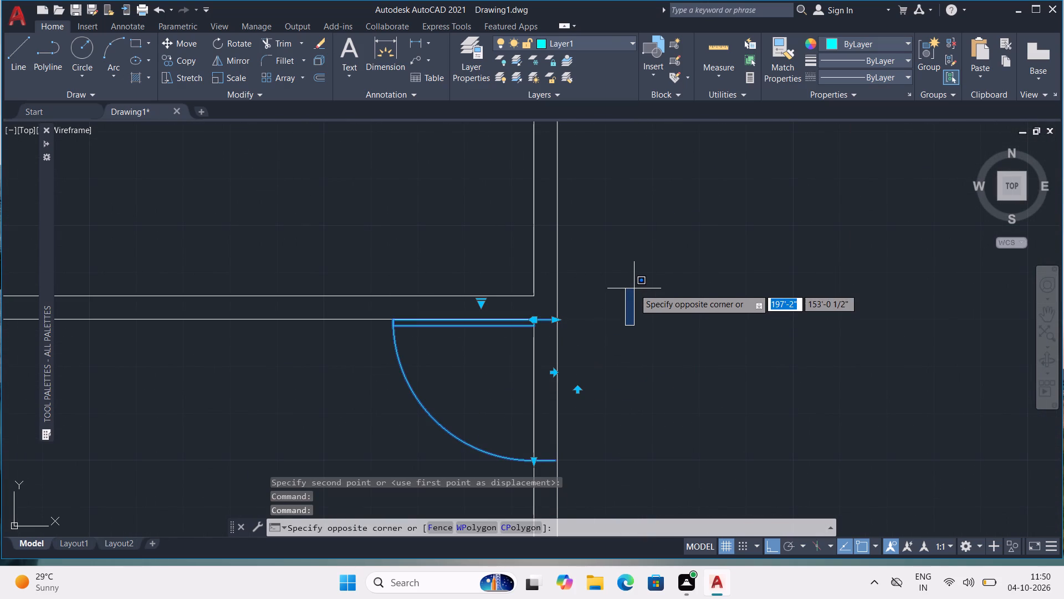
{"action": "key", "text": "Escape"}
{"action": "key", "text": "Escape"}
Move the third left-side room's door horizontally so its frame end meets the outer line of the right wall.
{"action": "middle_click_drag", "start_coordinate": [624, 285], "coordinate": [632, 303]}
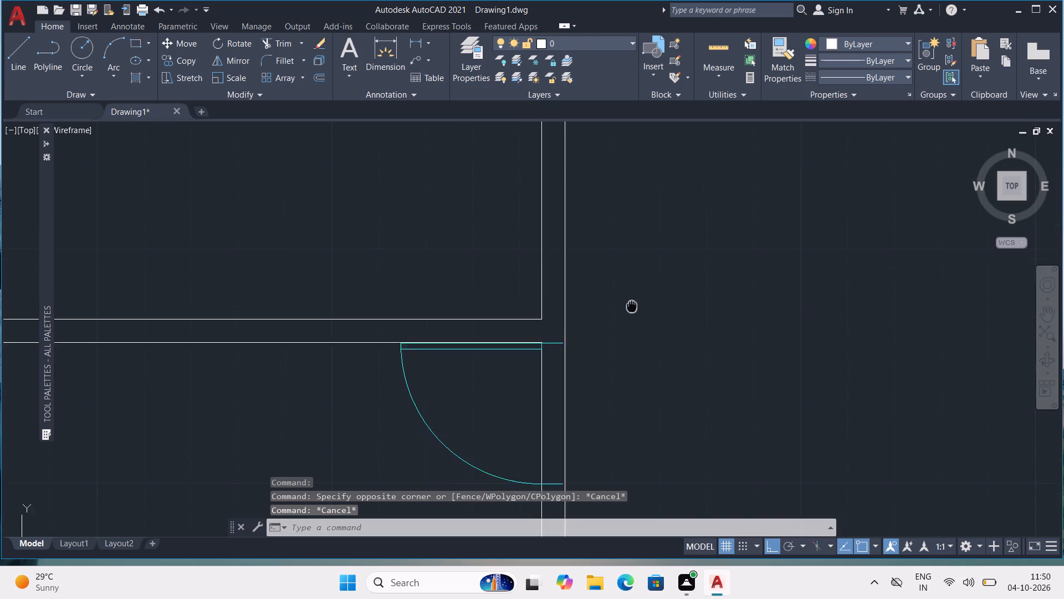
{"action": "middle_click_drag", "start_coordinate": [632, 303], "coordinate": [630, 261]}
{"action": "left_click", "coordinate": [552, 433]}
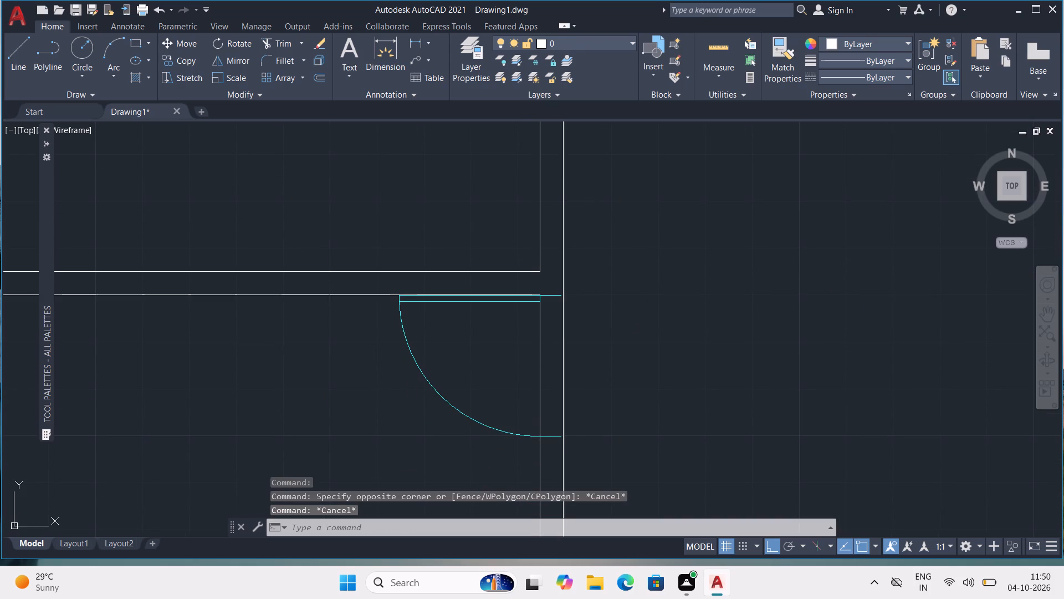
{"action": "left_click", "coordinate": [559, 442]}
{"action": "left_click", "coordinate": [557, 435]}
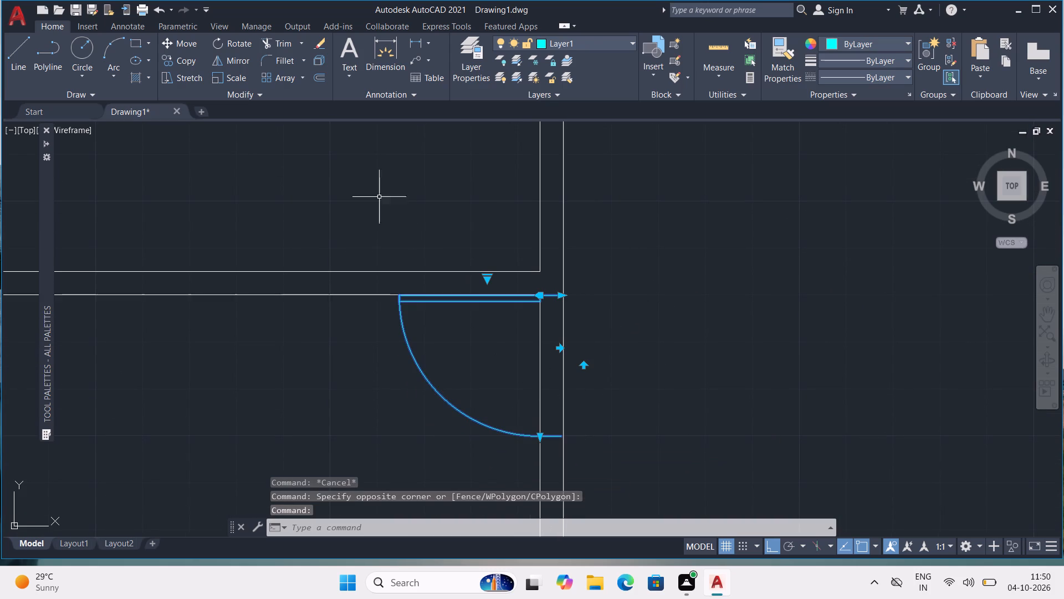
{"action": "left_click", "coordinate": [193, 43]}
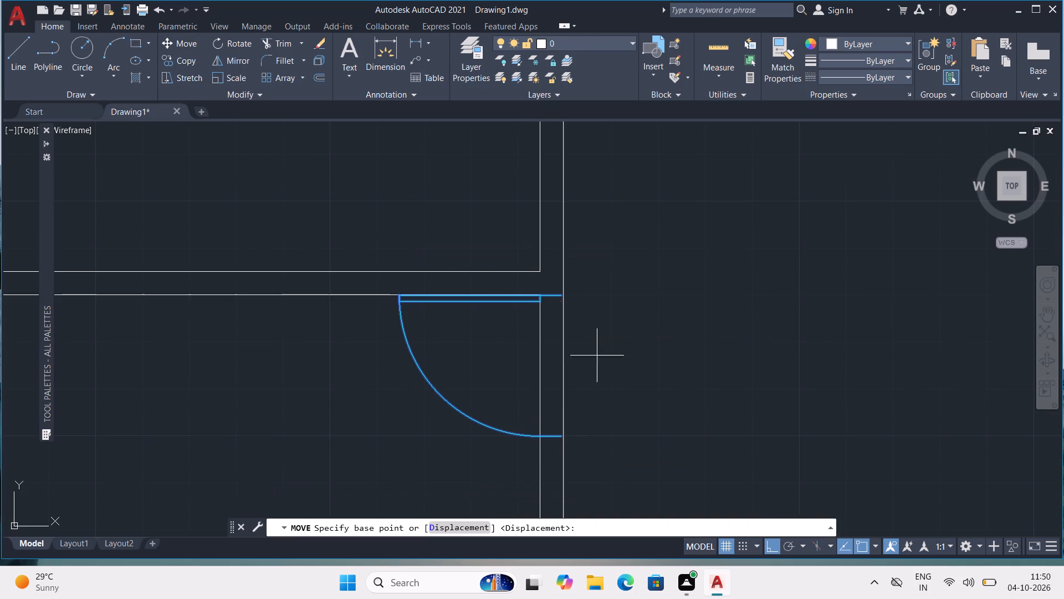
{"action": "scroll", "coordinate": [625, 371], "scroll_direction": "up", "scroll_amount": 3}
{"action": "middle_click_drag", "start_coordinate": [491, 253], "coordinate": [669, 598]}
{"action": "middle_click_drag", "start_coordinate": [556, 477], "coordinate": [569, 404]}
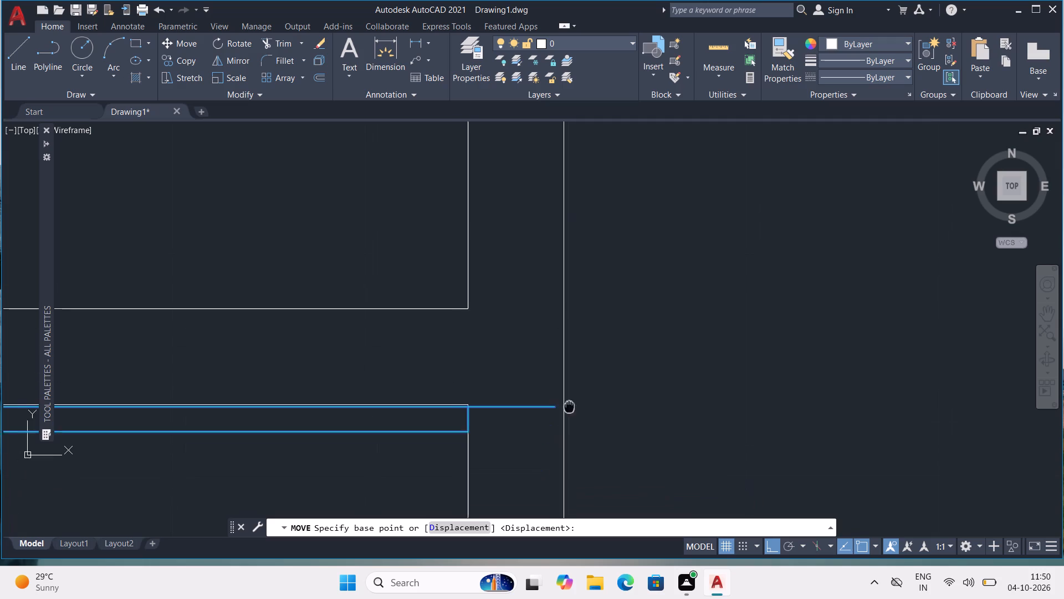
{"action": "middle_click_drag", "start_coordinate": [569, 404], "coordinate": [570, 403]}
{"action": "left_click", "coordinate": [560, 405]}
{"action": "left_click", "coordinate": [564, 403]}
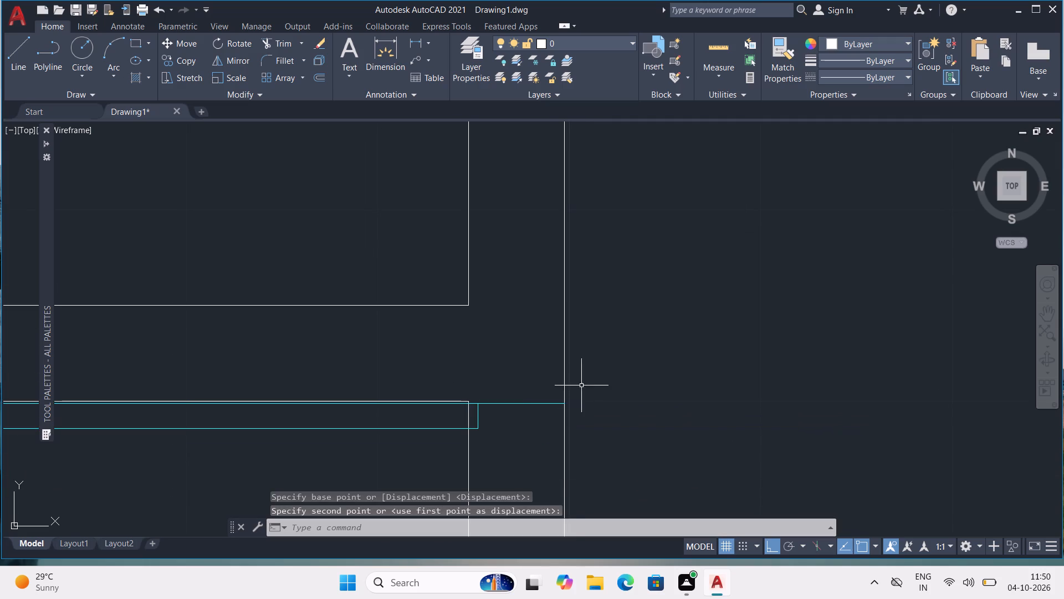
Flip the second left-side room's door so it swings into the room, keeping its leaf along the top wall.
{"action": "scroll", "coordinate": [594, 382], "scroll_direction": "down", "scroll_amount": 4}
{"action": "middle_click_drag", "start_coordinate": [635, 327], "coordinate": [683, 555]}
{"action": "scroll", "coordinate": [689, 544], "scroll_direction": "down", "scroll_amount": 2}
{"action": "scroll", "coordinate": [695, 366], "scroll_direction": "down", "scroll_amount": 2}
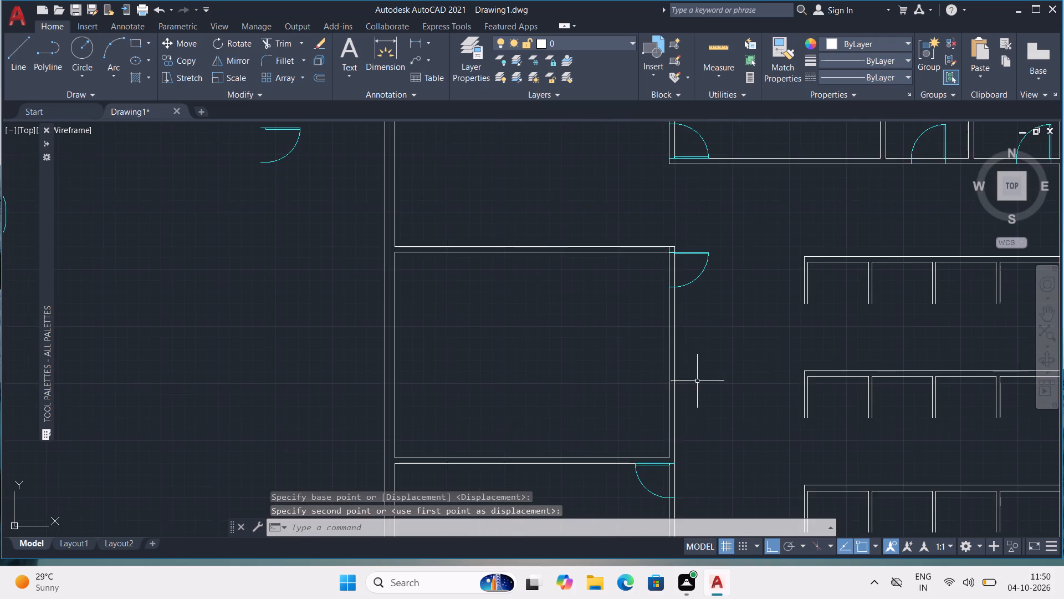
{"action": "middle_click_drag", "start_coordinate": [707, 331], "coordinate": [709, 384]}
{"action": "scroll", "coordinate": [698, 331], "scroll_direction": "up", "scroll_amount": 3}
{"action": "left_click", "coordinate": [699, 334]}
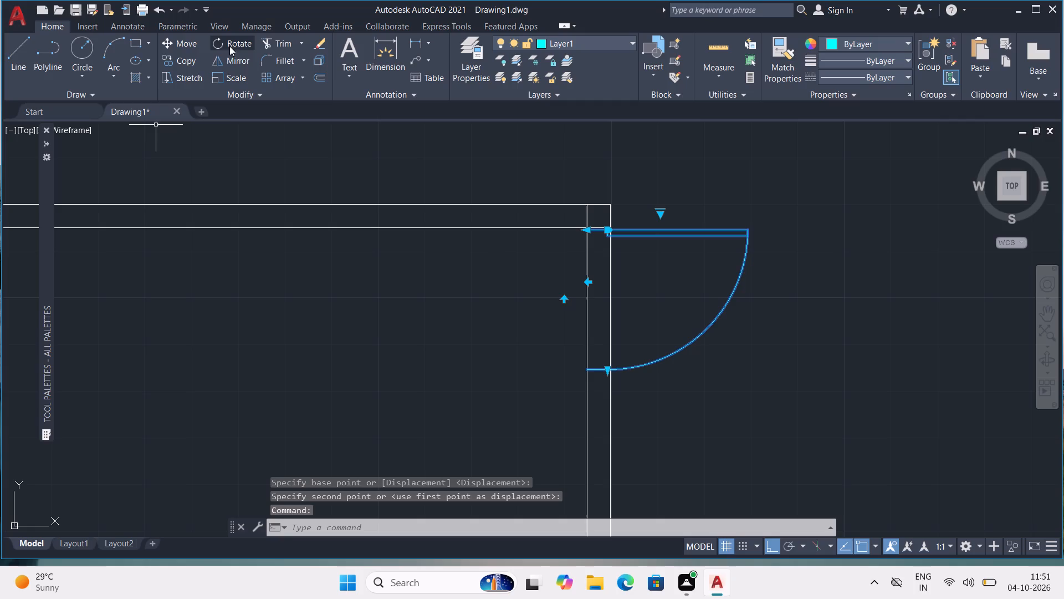
{"action": "left_click", "coordinate": [563, 297]}
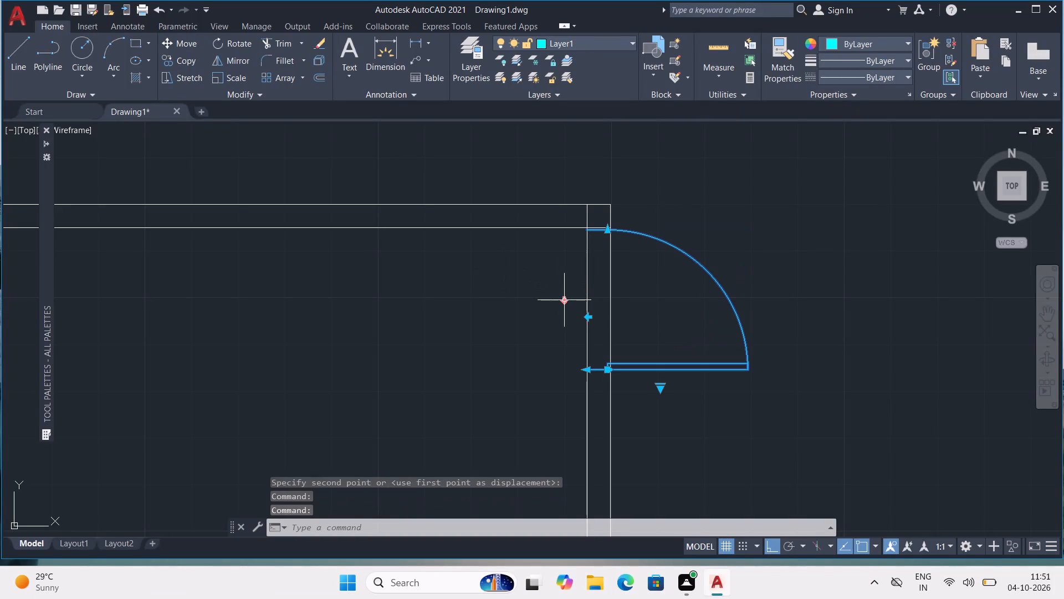
{"action": "left_click", "coordinate": [567, 299]}
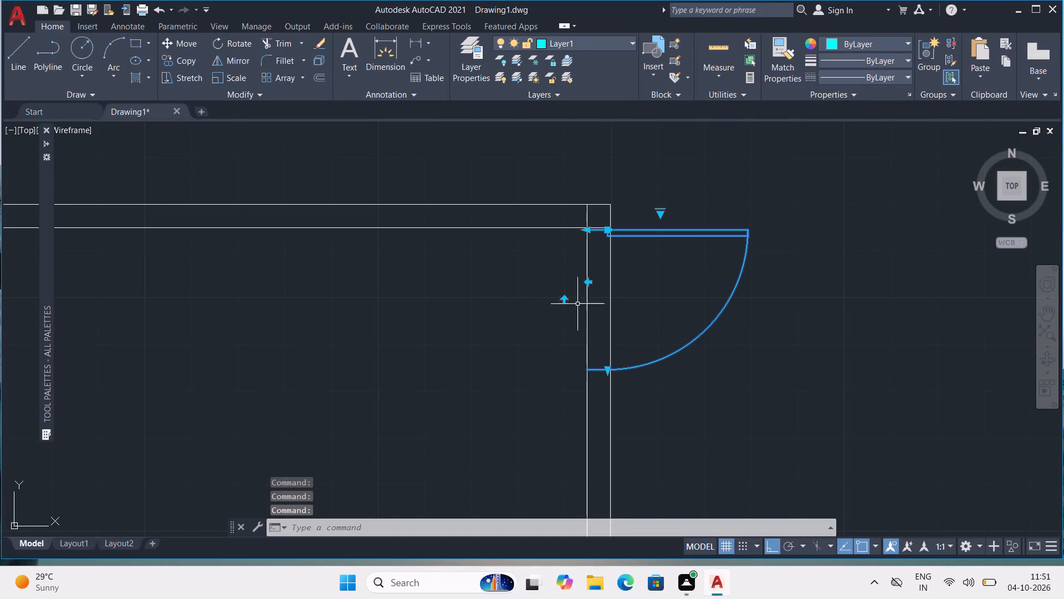
{"action": "left_click", "coordinate": [589, 282]}
{"action": "key", "text": "Escape"}
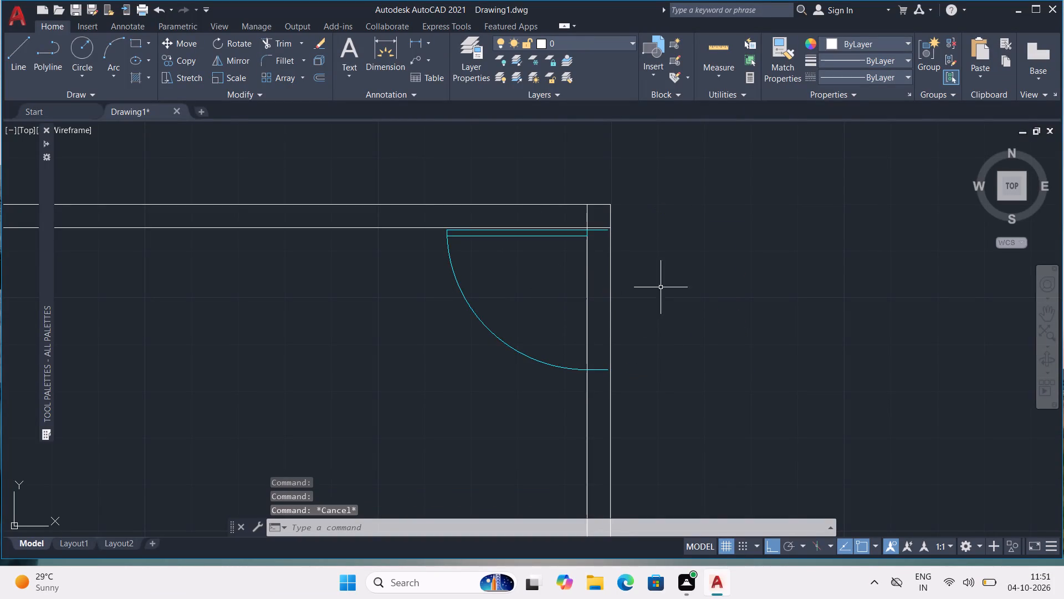
Move the second left-side room's door so its frame end meets the intersection of the top wall's inner line and the right wall's outer line.
{"action": "scroll", "coordinate": [661, 287], "scroll_direction": "down", "scroll_amount": 1}
{"action": "scroll", "coordinate": [601, 237], "scroll_direction": "up", "scroll_amount": 4}
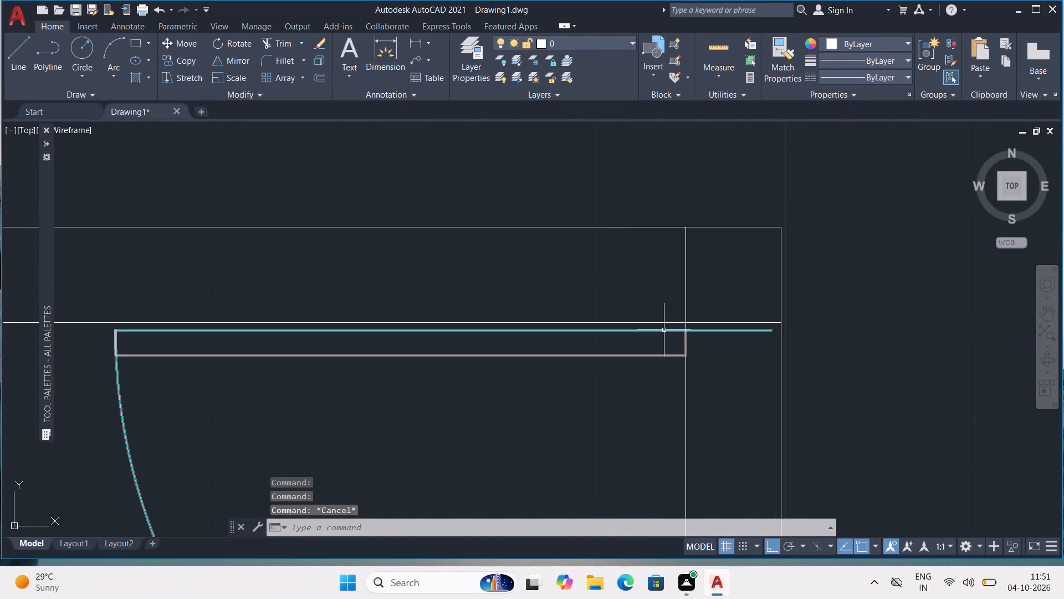
{"action": "left_click", "coordinate": [664, 330]}
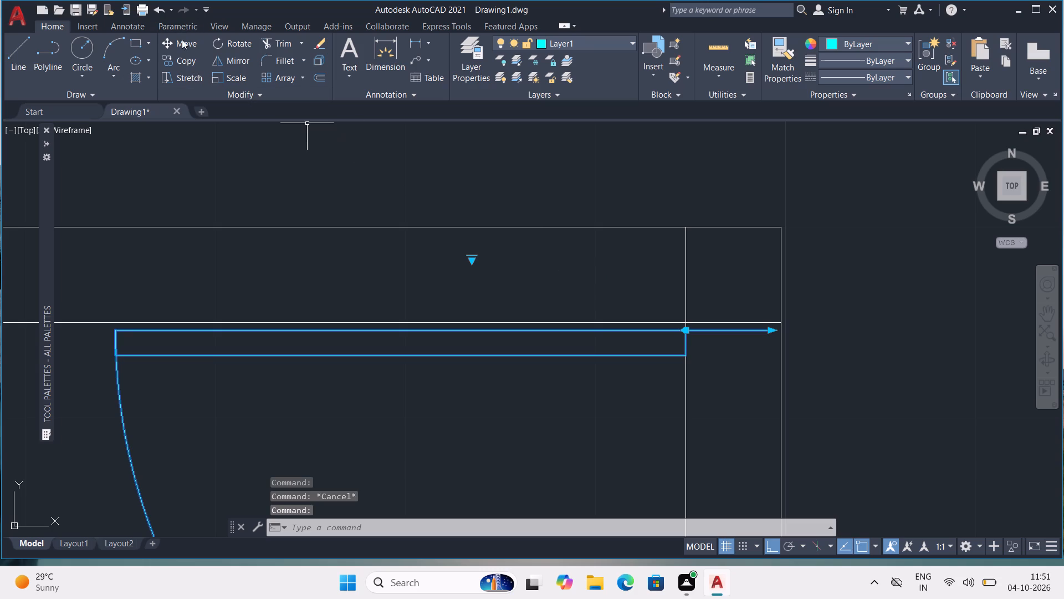
{"action": "left_click", "coordinate": [182, 42]}
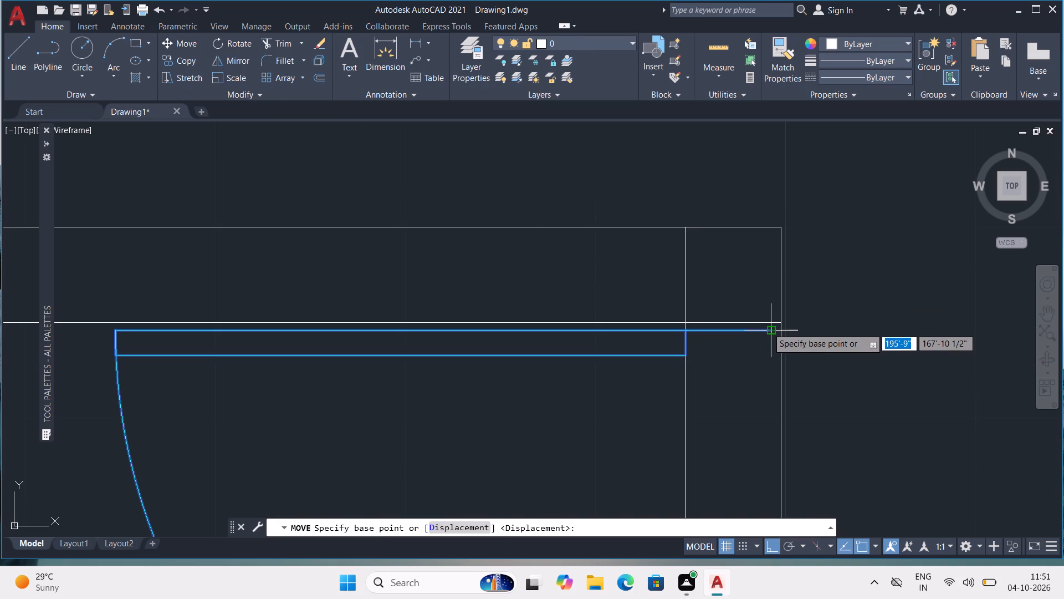
{"action": "left_click", "coordinate": [770, 328]}
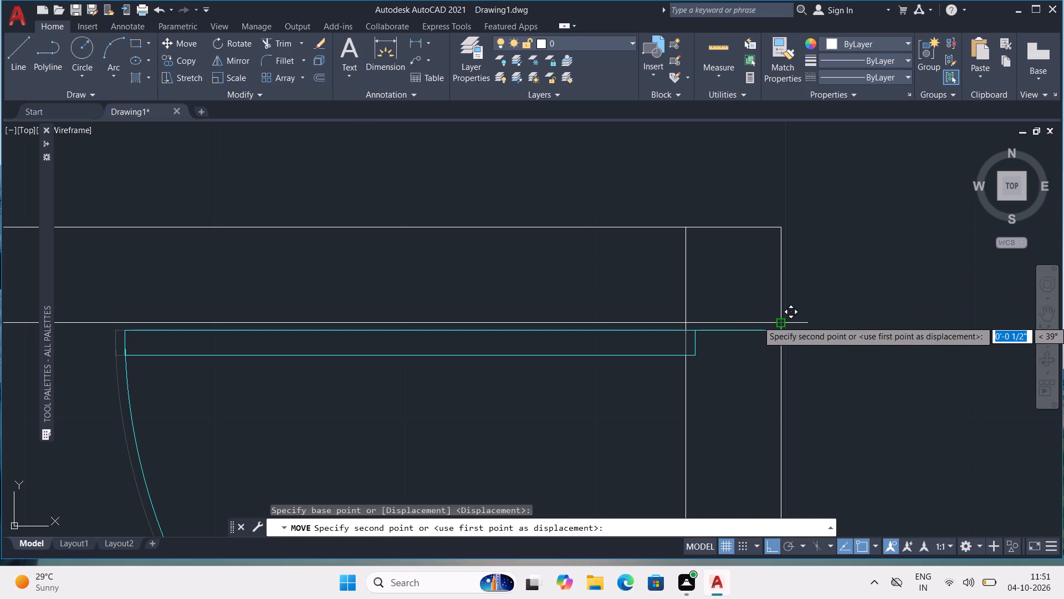
{"action": "left_click", "coordinate": [778, 321]}
{"action": "scroll", "coordinate": [804, 354], "scroll_direction": "down", "scroll_amount": 4}
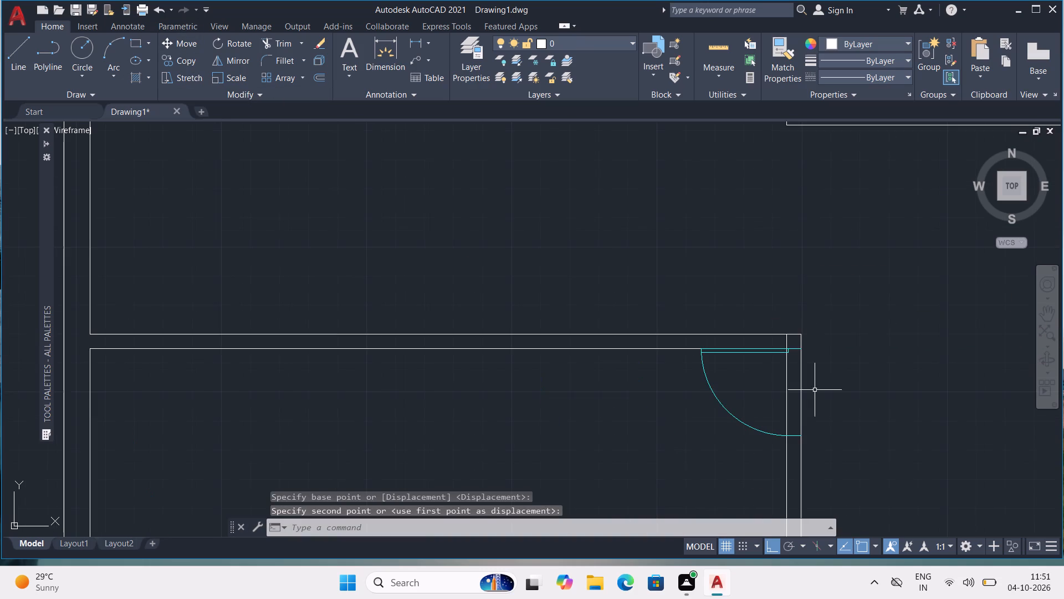
Scale the loose single door above the D-shaped door pair outside the plan by reference, setting its opening width to 3'.
{"action": "middle_click_drag", "start_coordinate": [810, 417], "coordinate": [789, 339]}
{"action": "scroll", "coordinate": [789, 339], "scroll_direction": "up", "scroll_amount": 1}
{"action": "scroll", "coordinate": [788, 346], "scroll_direction": "down", "scroll_amount": 1}
{"action": "scroll", "coordinate": [835, 379], "scroll_direction": "down", "scroll_amount": 1}
{"action": "middle_click_drag", "start_coordinate": [837, 381], "coordinate": [815, 303]}
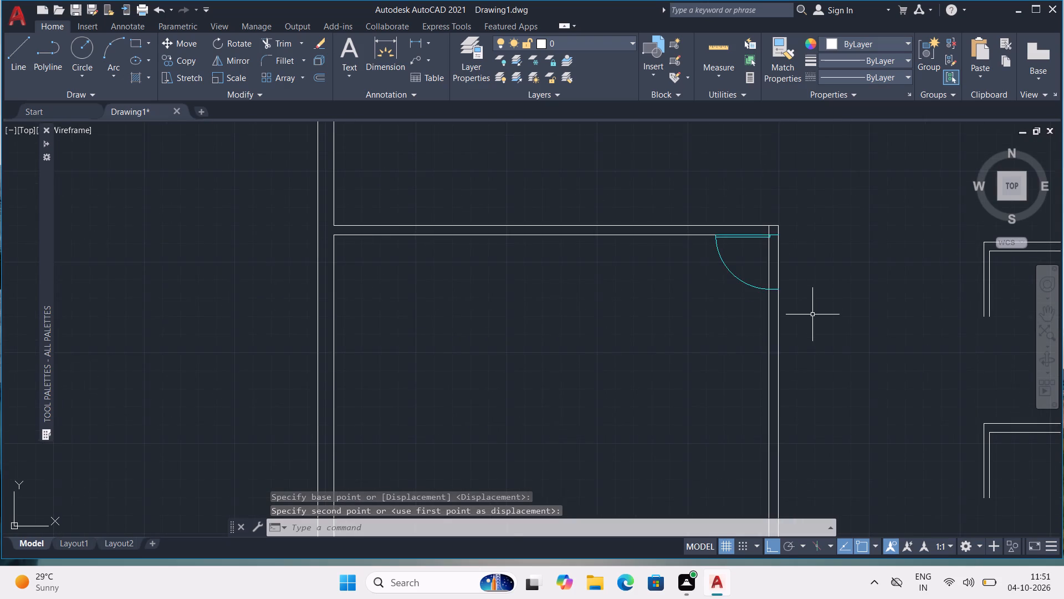
{"action": "scroll", "coordinate": [812, 314], "scroll_direction": "down", "scroll_amount": 1}
{"action": "middle_click_drag", "start_coordinate": [799, 369], "coordinate": [777, 318]}
{"action": "scroll", "coordinate": [769, 313], "scroll_direction": "down", "scroll_amount": 1}
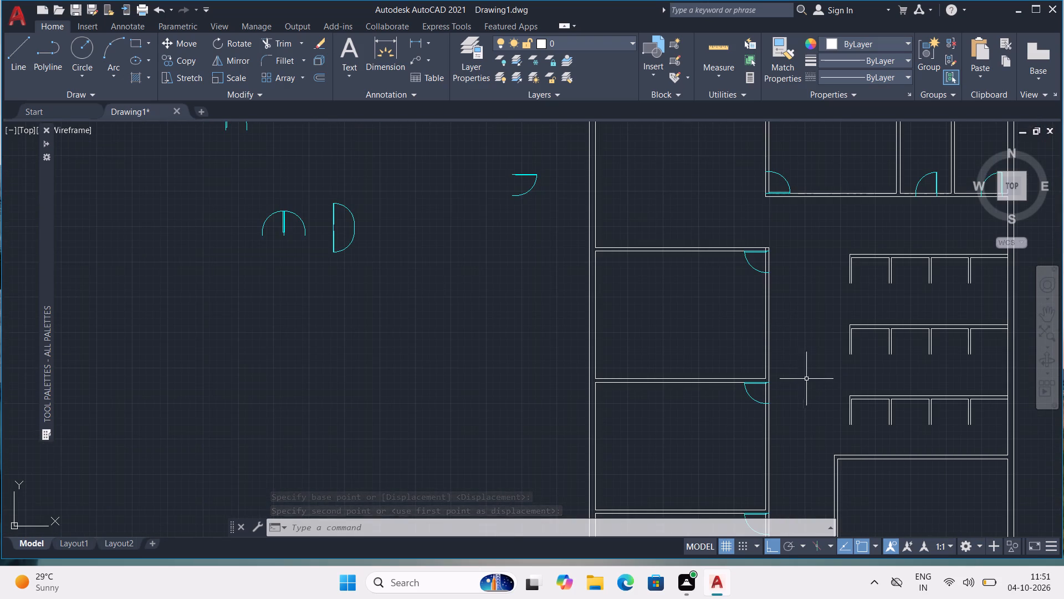
{"action": "middle_click_drag", "start_coordinate": [786, 343], "coordinate": [712, 353]}
{"action": "scroll", "coordinate": [710, 351], "scroll_direction": "down", "scroll_amount": 1}
{"action": "middle_click_drag", "start_coordinate": [711, 359], "coordinate": [649, 268]}
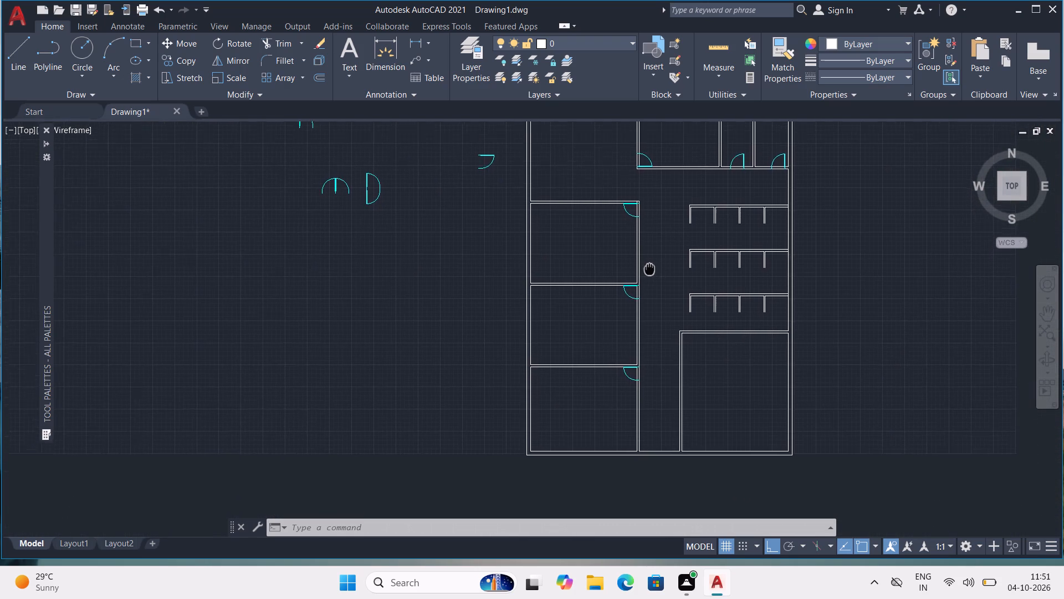
{"action": "middle_click_drag", "start_coordinate": [649, 268], "coordinate": [644, 314]}
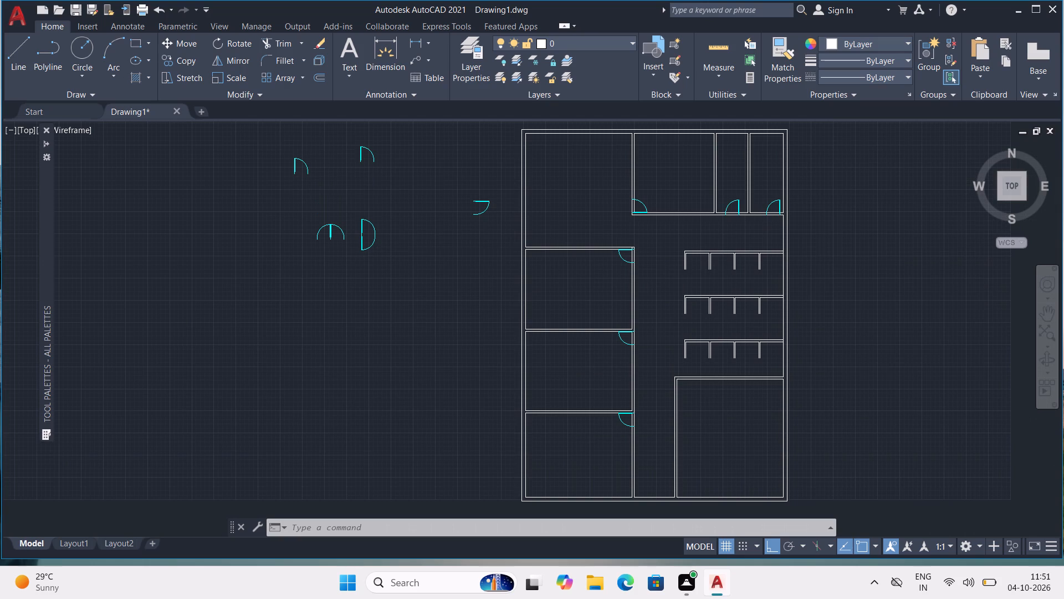
{"action": "middle_click_drag", "start_coordinate": [398, 243], "coordinate": [401, 254]}
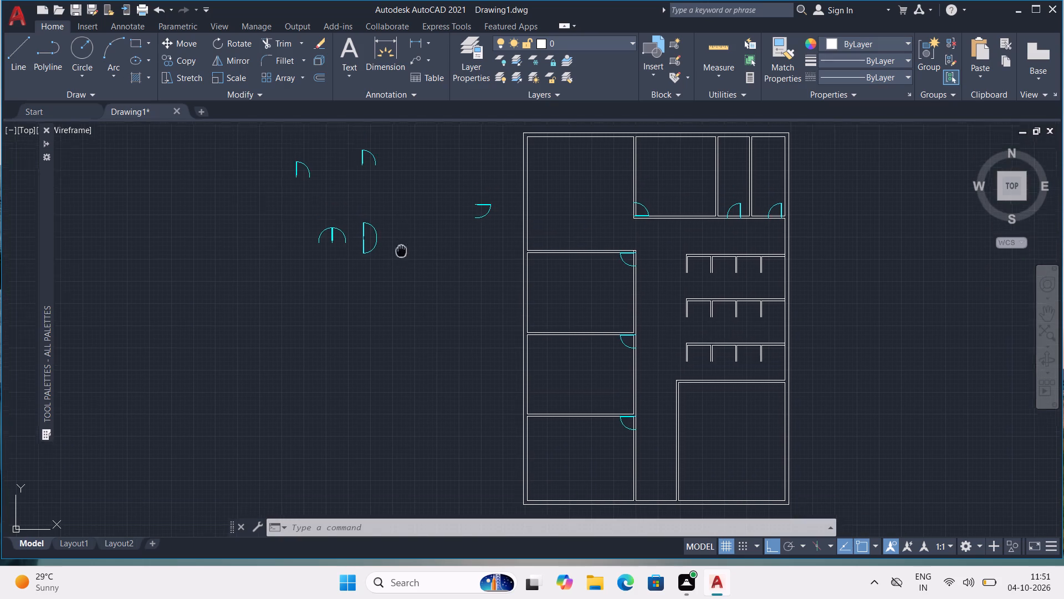
{"action": "middle_click_drag", "start_coordinate": [401, 254], "coordinate": [401, 316]}
{"action": "scroll", "coordinate": [407, 283], "scroll_direction": "up", "scroll_amount": 2}
{"action": "middle_click_drag", "start_coordinate": [408, 280], "coordinate": [432, 388]}
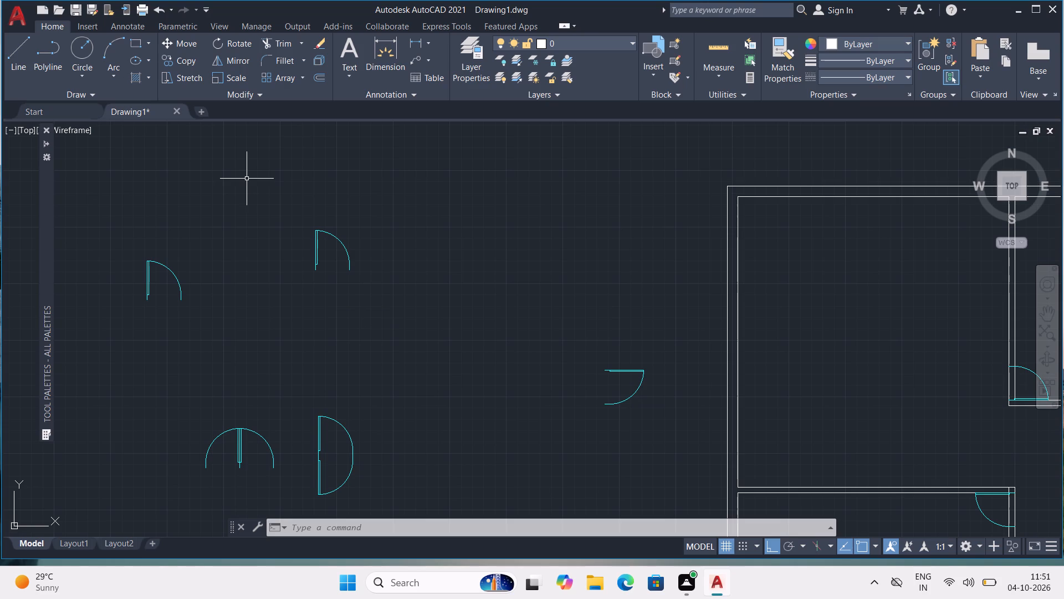
{"action": "left_click", "coordinate": [247, 187]}
{"action": "left_click", "coordinate": [398, 306]}
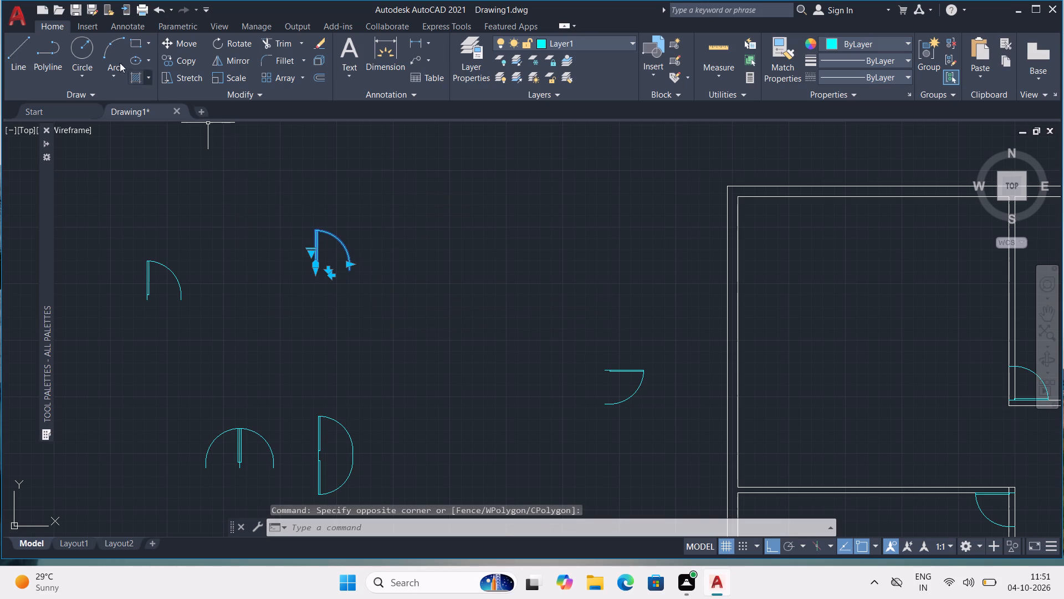
{"action": "left_click", "coordinate": [241, 72]}
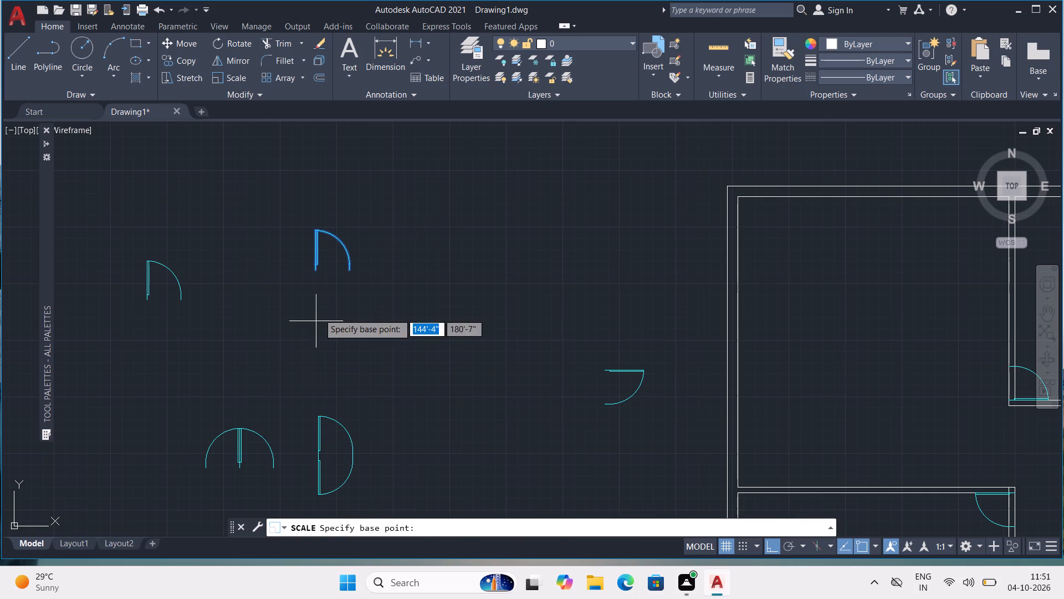
{"action": "left_click", "coordinate": [316, 272]}
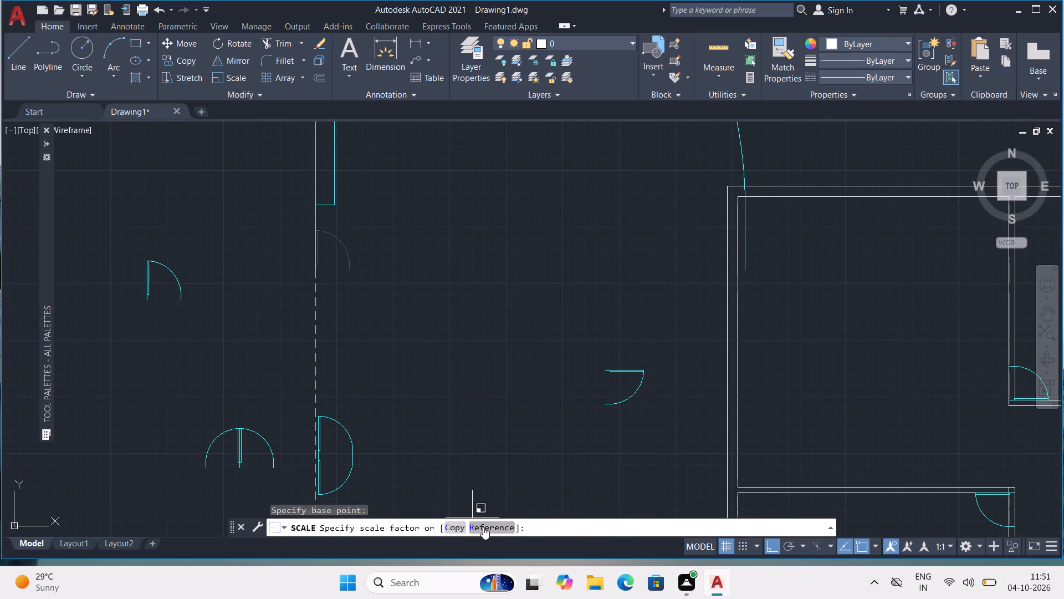
{"action": "left_click", "coordinate": [487, 526]}
{"action": "scroll", "coordinate": [322, 278], "scroll_direction": "up", "scroll_amount": 3}
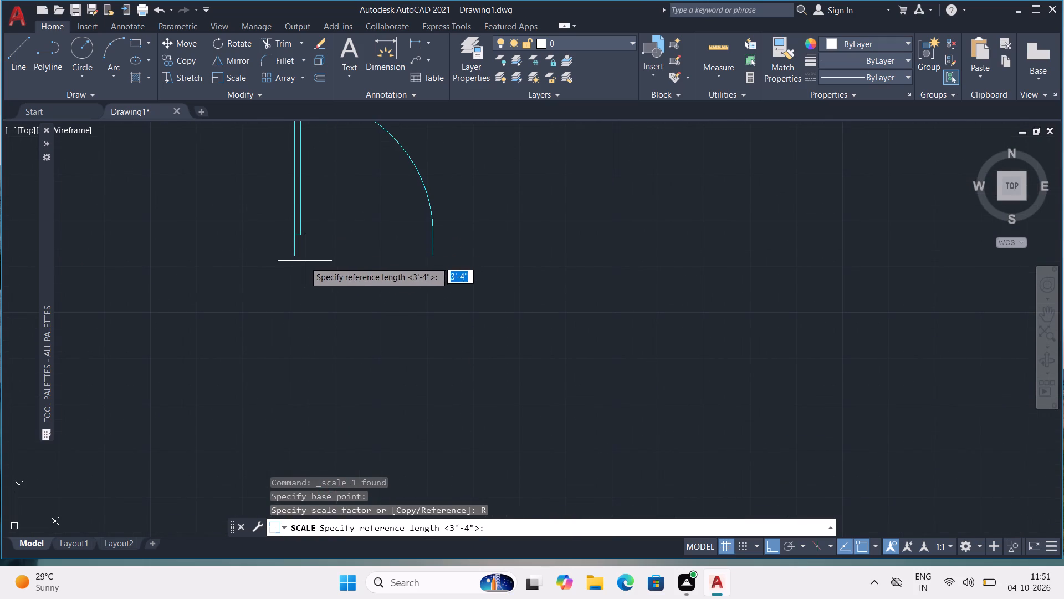
{"action": "left_click", "coordinate": [293, 255]}
{"action": "left_click", "coordinate": [428, 257]}
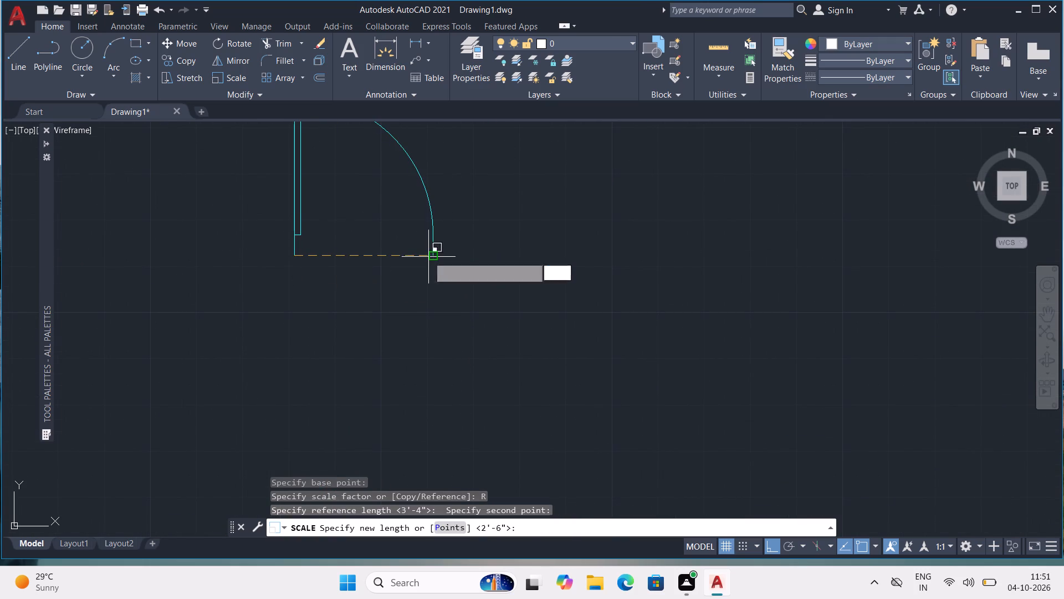
{"action": "key", "text": "3"}
{"action": "key", "text": "apostrophe"}
{"action": "key", "text": "Return"}
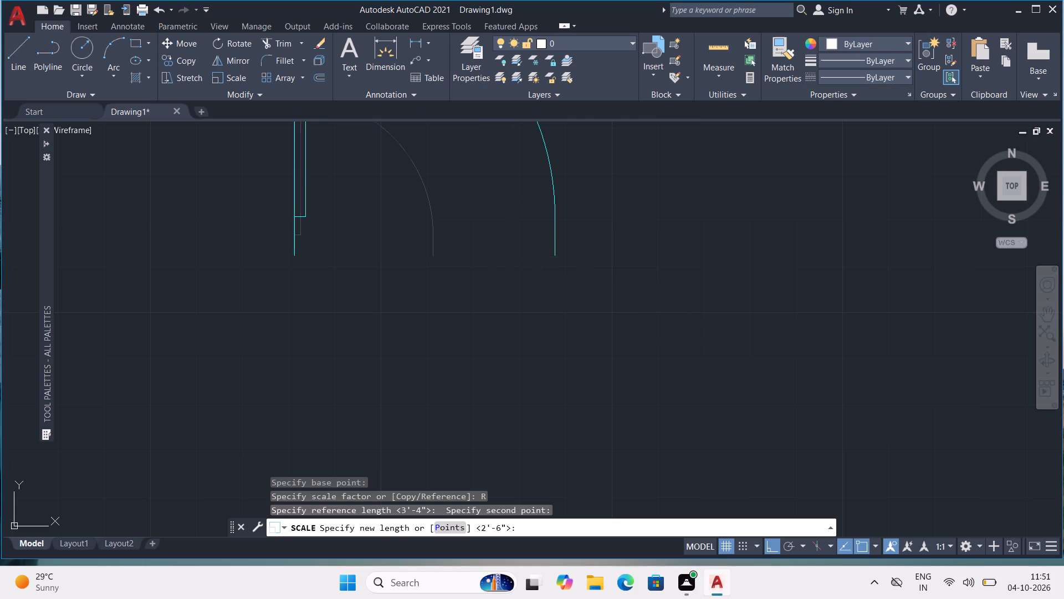
{"action": "scroll", "coordinate": [552, 324], "scroll_direction": "down", "scroll_amount": 3}
Mirror the 3' loose door about a vertical line through its free frame end, keeping the original to form a double door.
{"action": "left_click", "coordinate": [526, 286]}
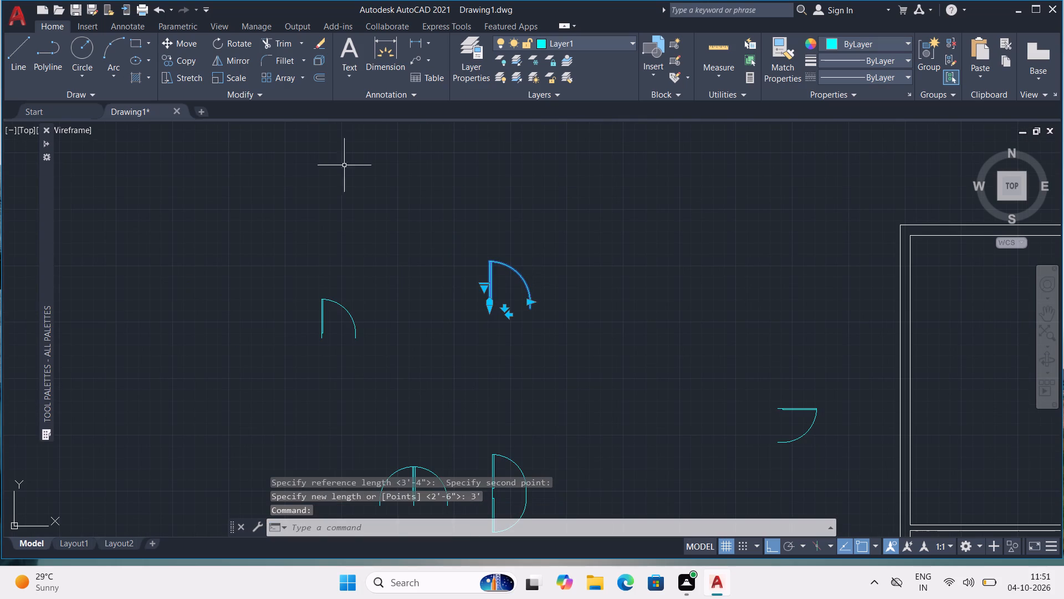
{"action": "left_click", "coordinate": [222, 57]}
{"action": "left_click", "coordinate": [531, 313]}
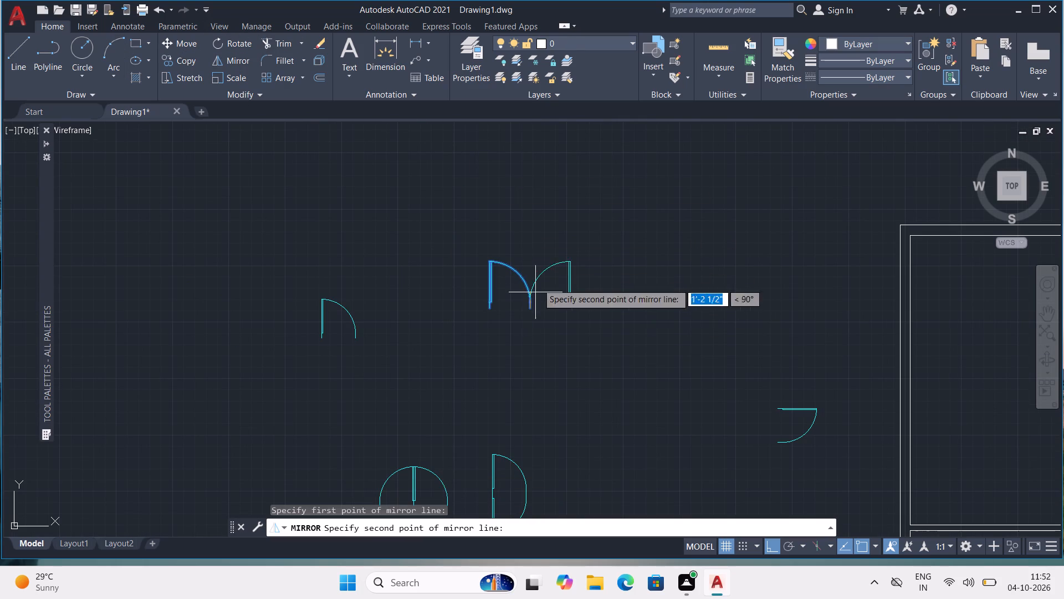
{"action": "left_click", "coordinate": [546, 252]}
{"action": "left_click_drag", "start_coordinate": [561, 298], "coordinate": [546, 252]}
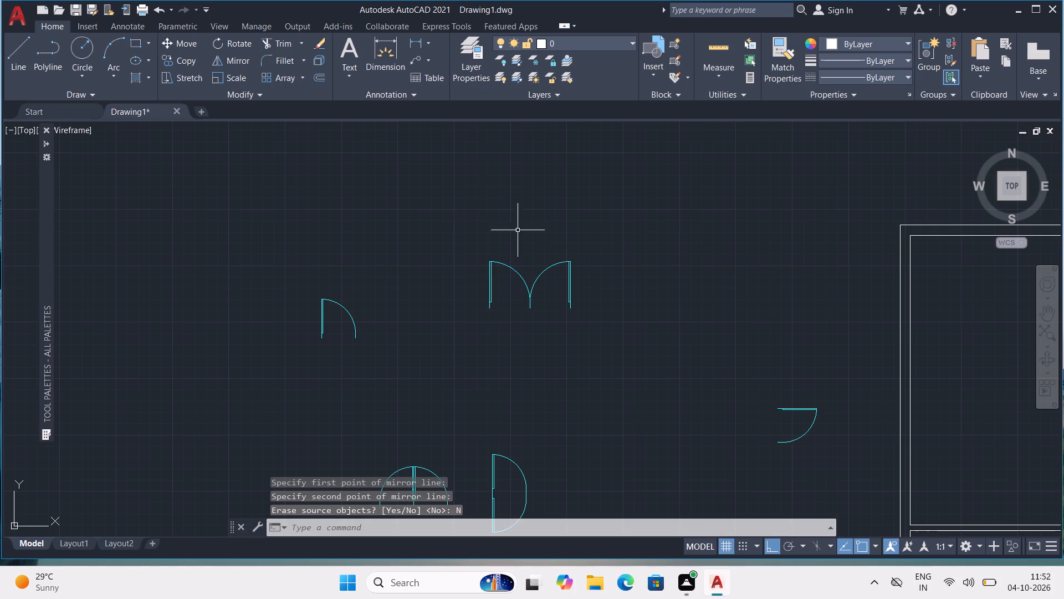
Copy the 3'-leaf double door and paste it into the top exterior wall of the upper-left room, leaves opening outward.
{"action": "left_click", "coordinate": [452, 216]}
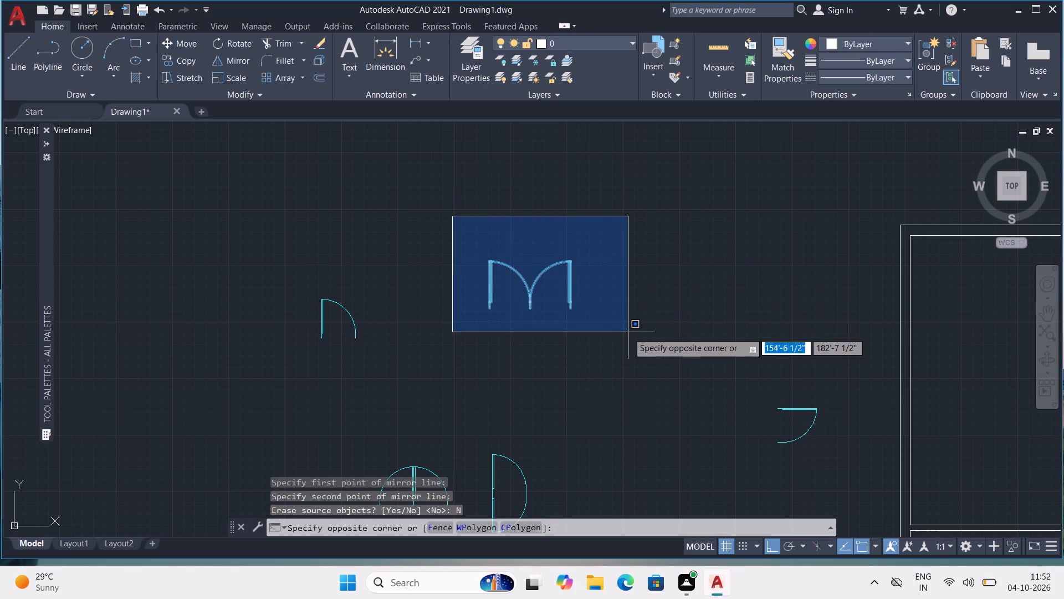
{"action": "left_click", "coordinate": [628, 332]}
{"action": "key", "text": "ctrl+c"}
{"action": "key", "text": "ctrl+v"}
{"action": "middle_click_drag", "start_coordinate": [831, 304], "coordinate": [640, 337]}
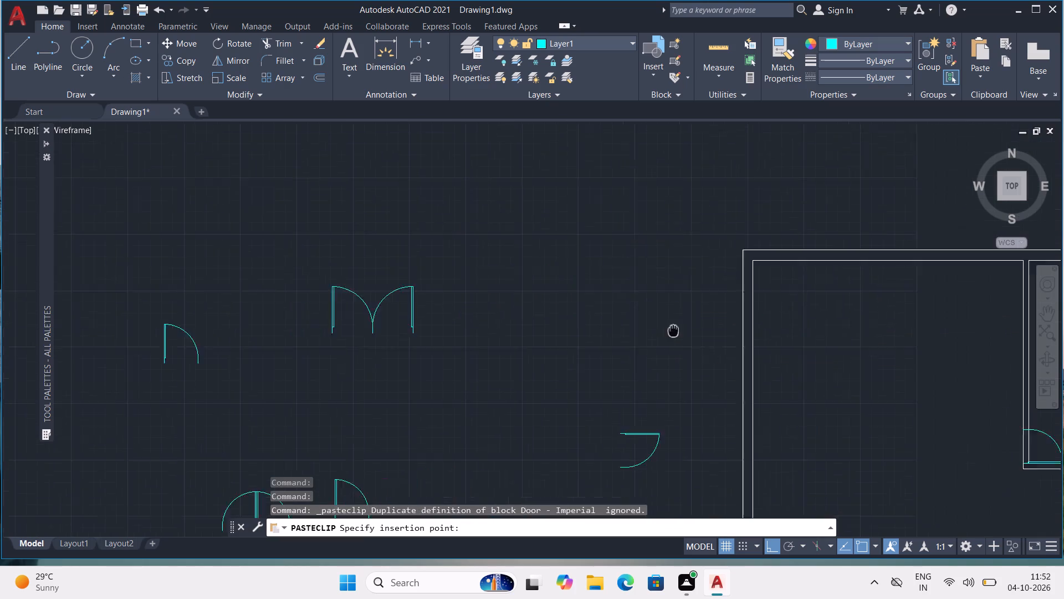
{"action": "middle_click_drag", "start_coordinate": [640, 337], "coordinate": [426, 346]}
{"action": "left_click", "coordinate": [580, 277]}
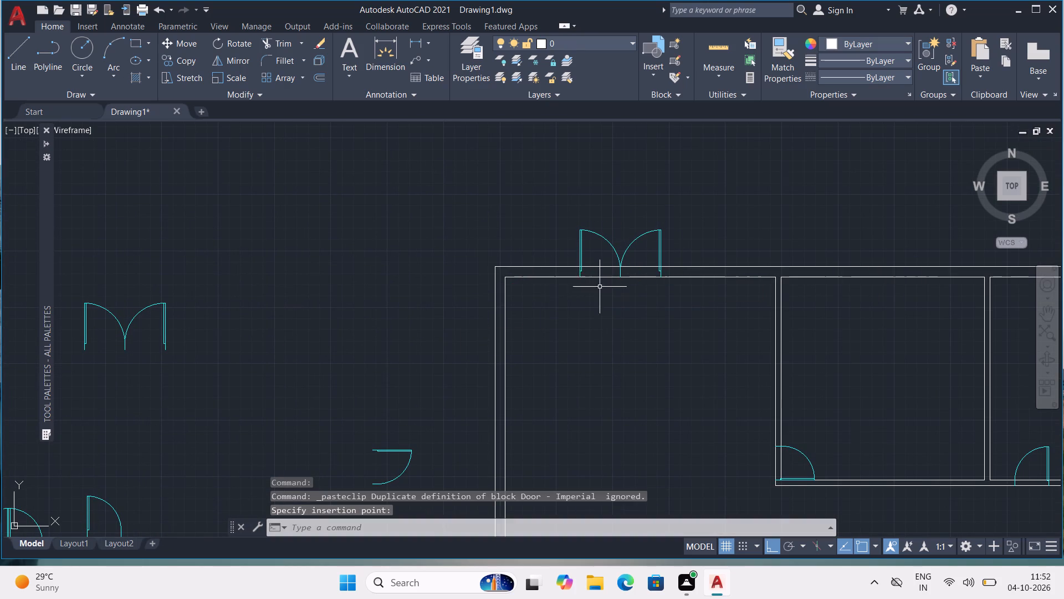
Copy the upper single door of the loose D-shaped pair and paste it in the open space just below and right of that pair.
{"action": "scroll", "coordinate": [631, 297], "scroll_direction": "down", "scroll_amount": 2}
{"action": "middle_click_drag", "start_coordinate": [677, 385], "coordinate": [601, 241]}
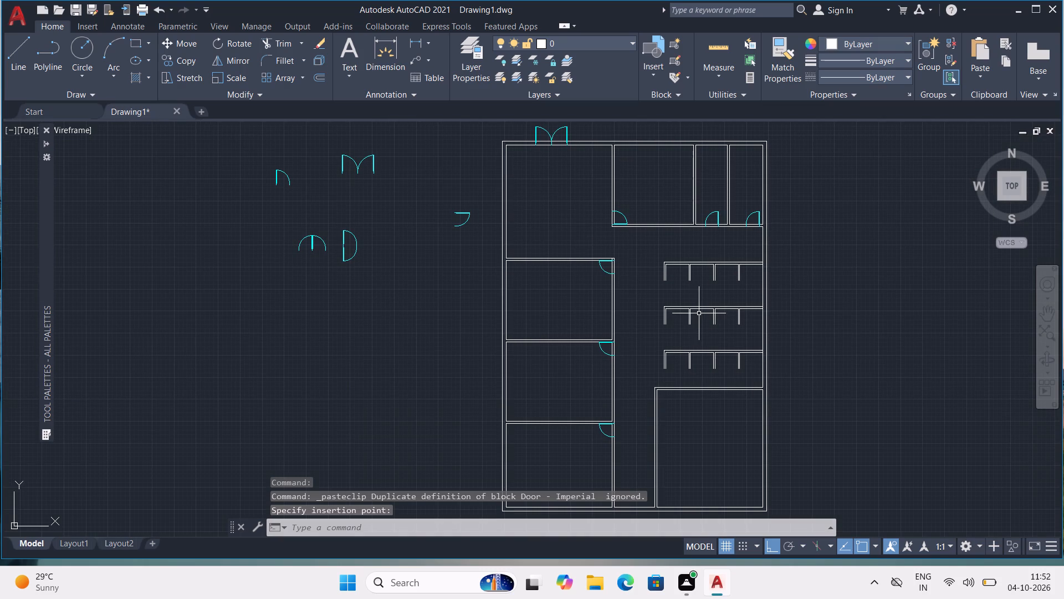
{"action": "scroll", "coordinate": [699, 316], "scroll_direction": "down", "scroll_amount": 1}
{"action": "scroll", "coordinate": [550, 202], "scroll_direction": "up", "scroll_amount": 2}
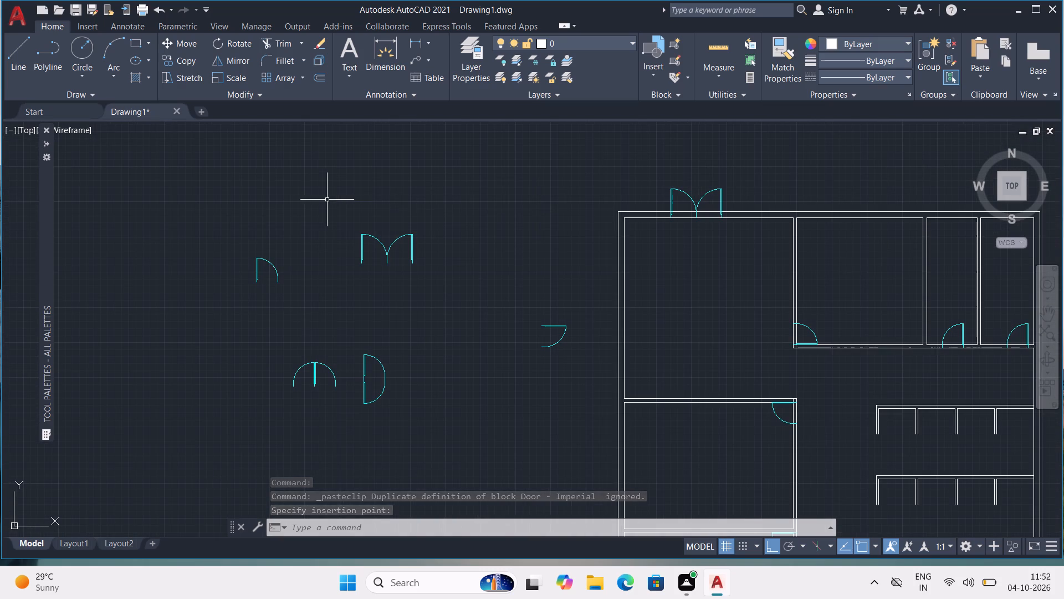
{"action": "left_click", "coordinate": [374, 358]}
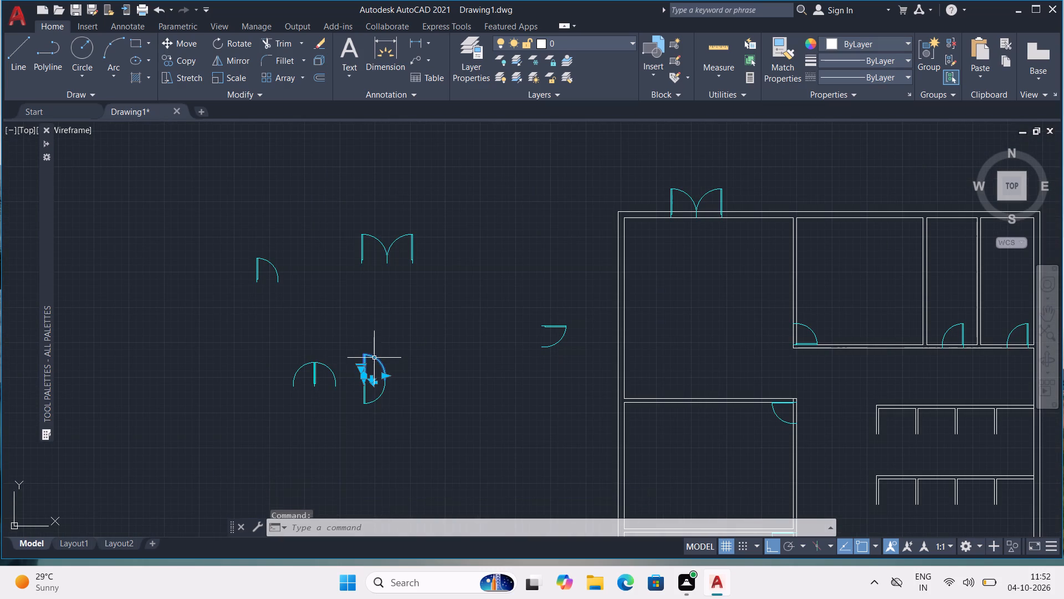
{"action": "key", "text": "ctrl+c"}
{"action": "key", "text": "ctrl+v"}
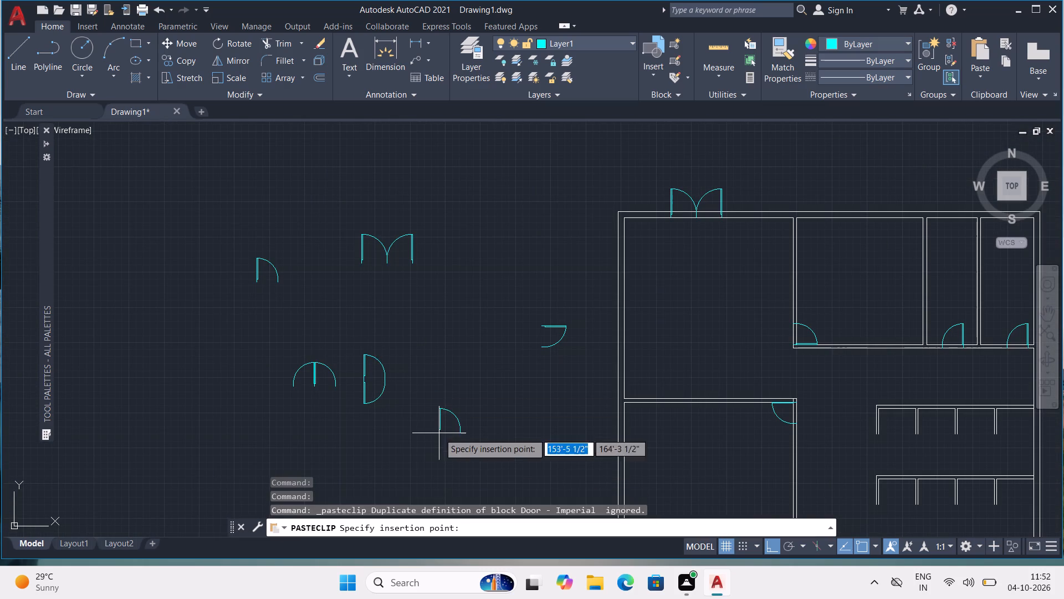
{"action": "left_click", "coordinate": [439, 433]}
Mirror the newly pasted single door about a vertical line through its free frame end, keeping the original to form a smaller double door.
{"action": "left_click", "coordinate": [454, 412]}
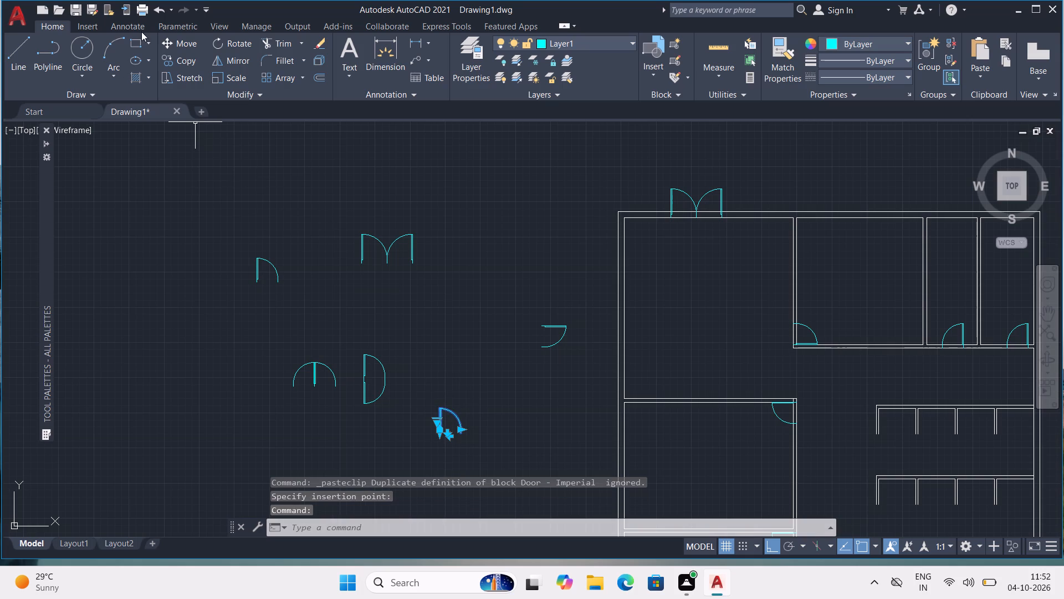
{"action": "left_click", "coordinate": [228, 63]}
{"action": "left_click", "coordinate": [462, 434]}
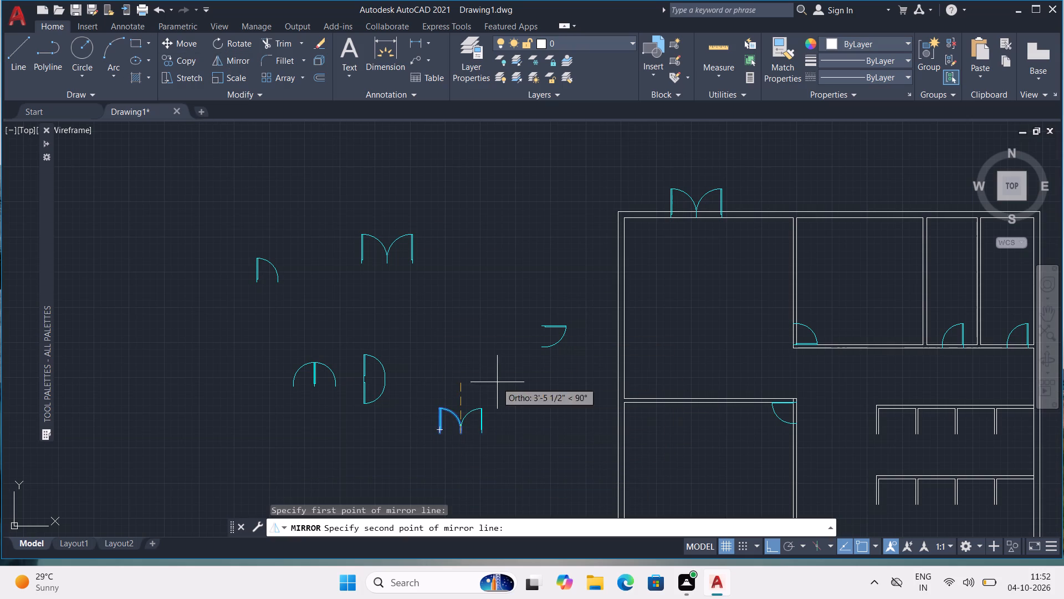
{"action": "left_click", "coordinate": [499, 378]}
{"action": "left_click_drag", "start_coordinate": [515, 425], "coordinate": [499, 378]}
Rotate the smaller loose double door to 270° so its leaves open toward the right.
{"action": "left_click_drag", "start_coordinate": [390, 344], "coordinate": [394, 352]}
{"action": "left_click", "coordinate": [510, 446]}
{"action": "scroll", "coordinate": [538, 394], "scroll_direction": "down", "scroll_amount": 2}
{"action": "middle_click_drag", "start_coordinate": [556, 420], "coordinate": [520, 308]}
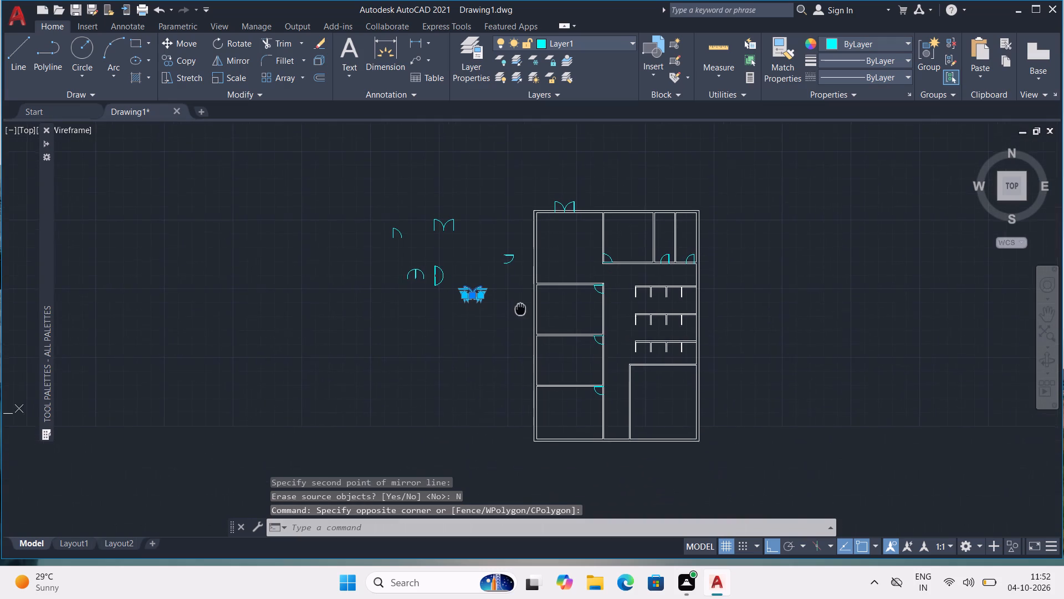
{"action": "middle_click_drag", "start_coordinate": [520, 308], "coordinate": [520, 304]}
{"action": "left_click", "coordinate": [237, 43]}
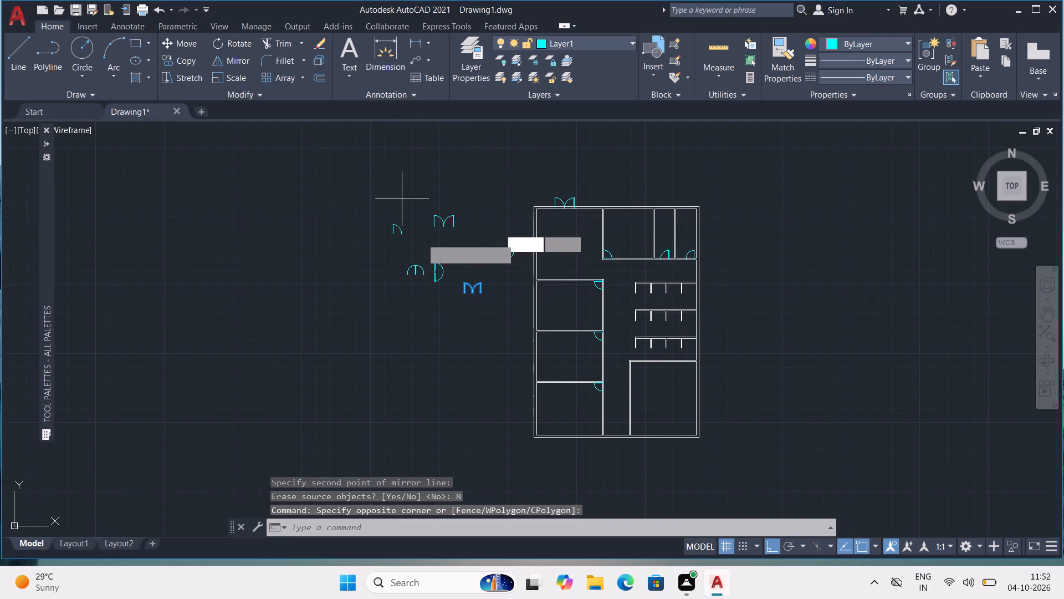
{"action": "left_click", "coordinate": [482, 297]}
{"action": "left_click", "coordinate": [463, 362]}
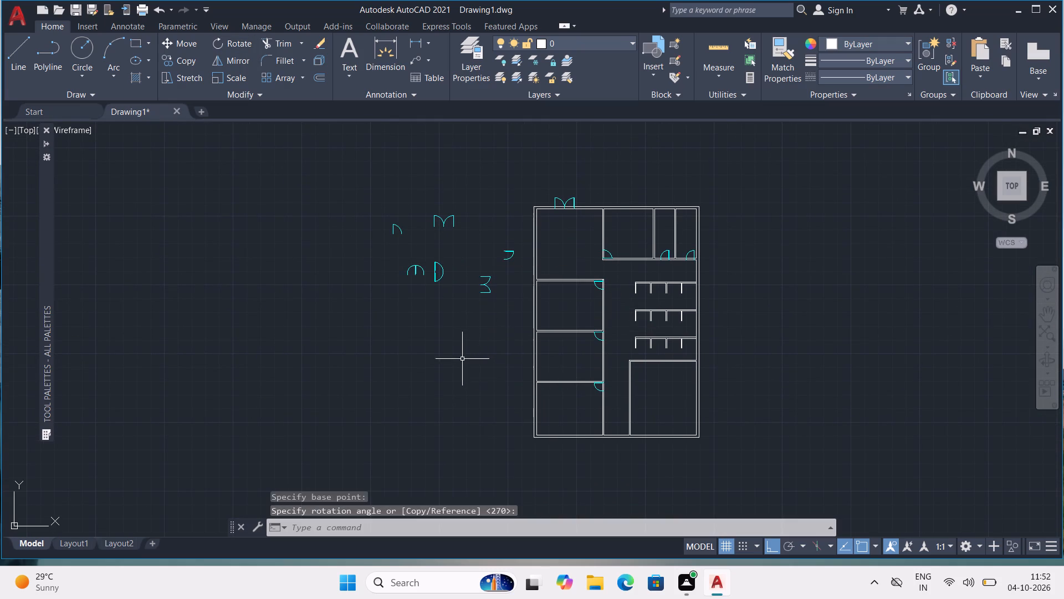
Copy the rotated double door and paste it into the left wall of the lower-right room, leaves opening into the room.
{"action": "left_click_drag", "start_coordinate": [470, 256], "coordinate": [473, 261]}
{"action": "left_click", "coordinate": [498, 321]}
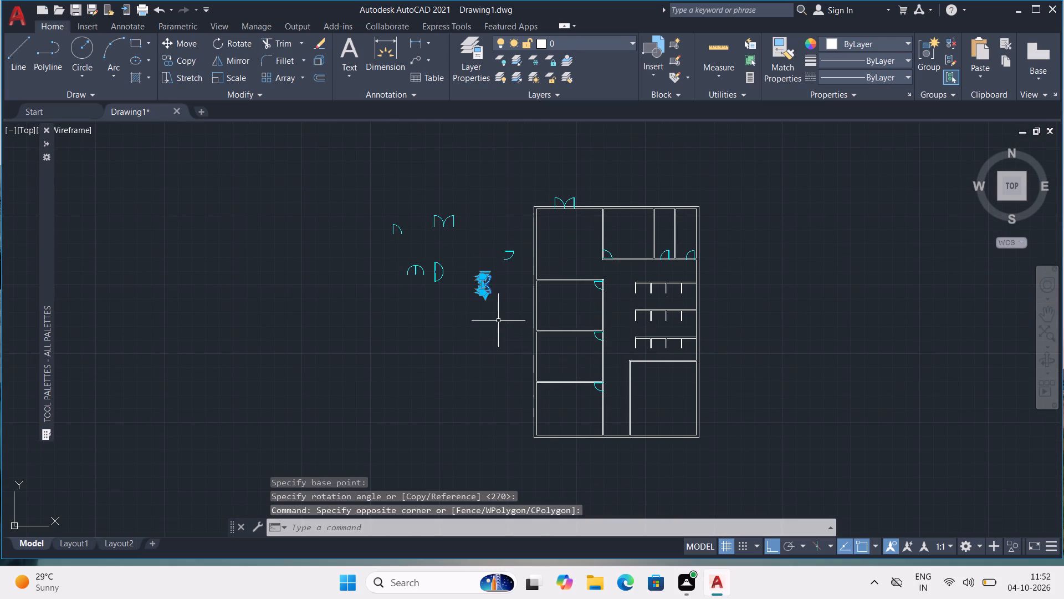
{"action": "key", "text": "ctrl+c"}
{"action": "key", "text": "ctrl+v"}
{"action": "scroll", "coordinate": [684, 435], "scroll_direction": "up", "scroll_amount": 3, "text": "ctrl"}
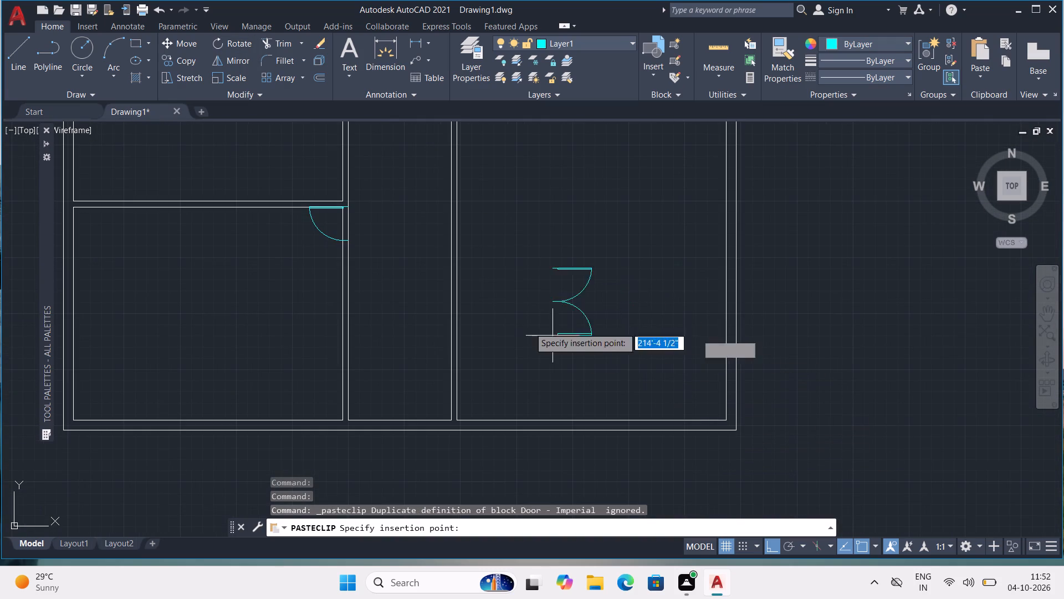
{"action": "left_click", "coordinate": [453, 262]}
{"action": "scroll", "coordinate": [477, 260], "scroll_direction": "down", "scroll_amount": 2}
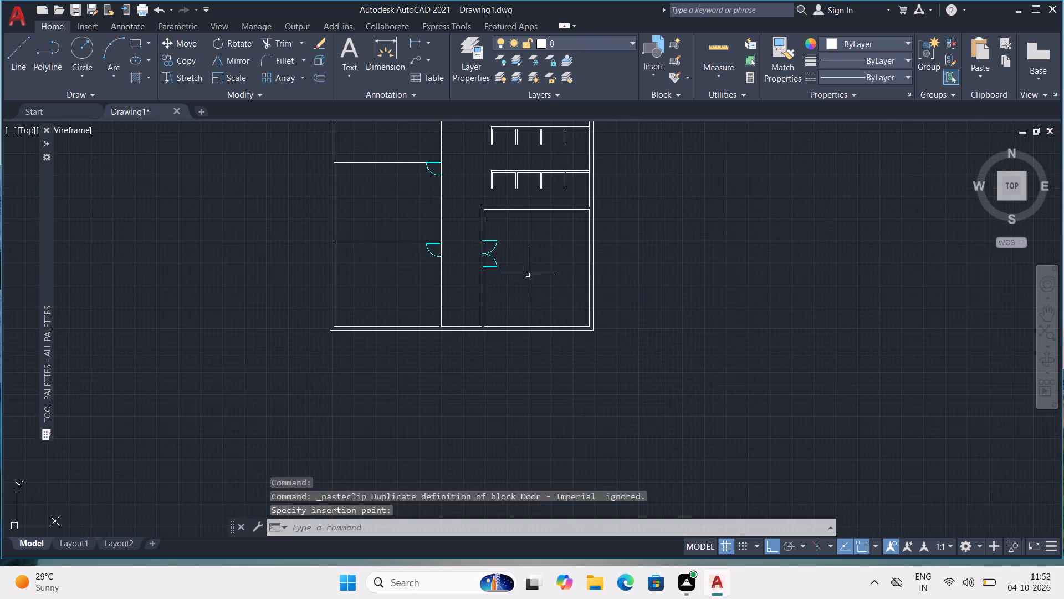
Delete all the loose single and double doors lying in the open space to the left of the building.
{"action": "middle_click_drag", "start_coordinate": [529, 249], "coordinate": [538, 309]}
{"action": "scroll", "coordinate": [539, 302], "scroll_direction": "down", "scroll_amount": 1}
{"action": "middle_click_drag", "start_coordinate": [541, 299], "coordinate": [549, 345]}
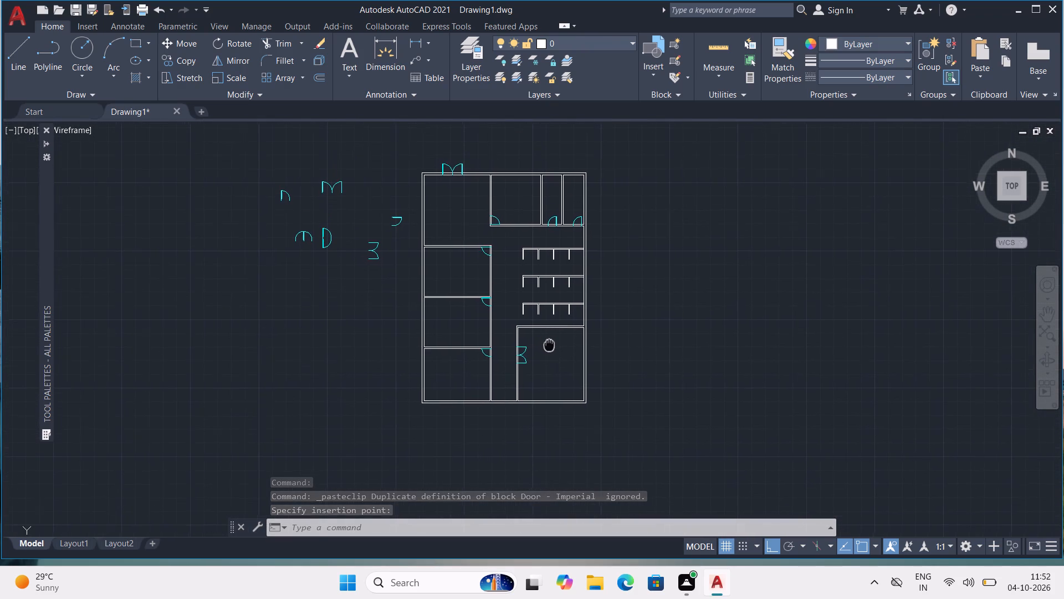
{"action": "middle_click_drag", "start_coordinate": [549, 345], "coordinate": [550, 362]}
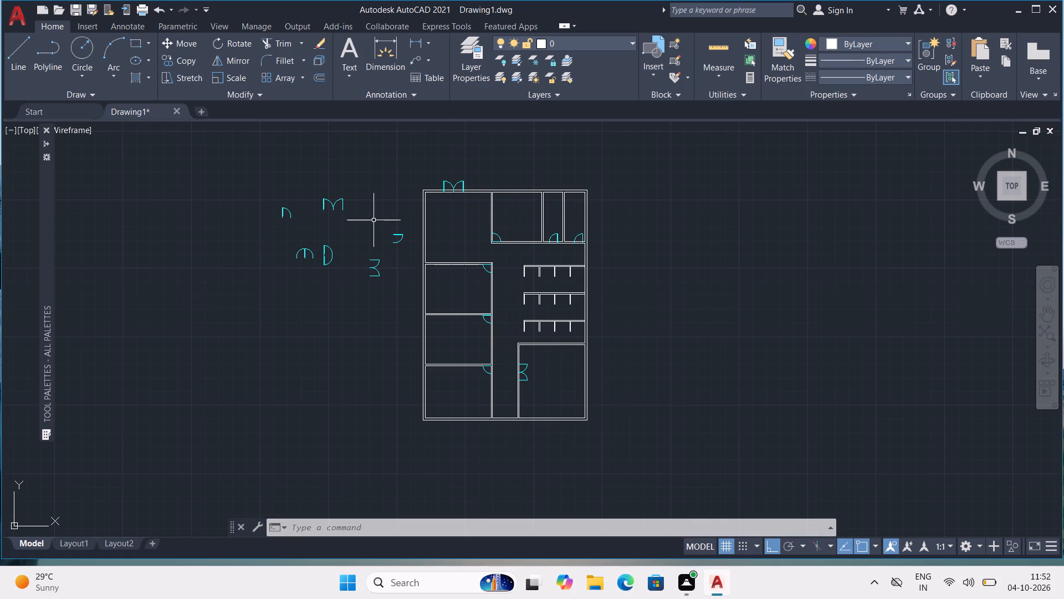
{"action": "scroll", "coordinate": [372, 217], "scroll_direction": "up", "scroll_amount": 2}
{"action": "scroll", "coordinate": [488, 205], "scroll_direction": "down", "scroll_amount": 1}
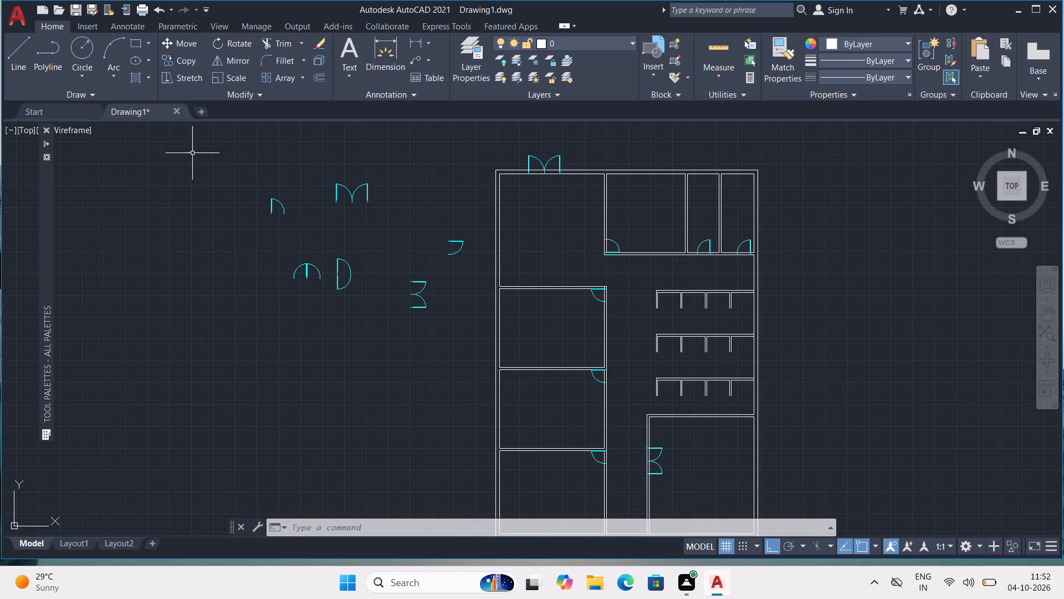
{"action": "left_click", "coordinate": [208, 146]}
{"action": "left_click", "coordinate": [477, 357]}
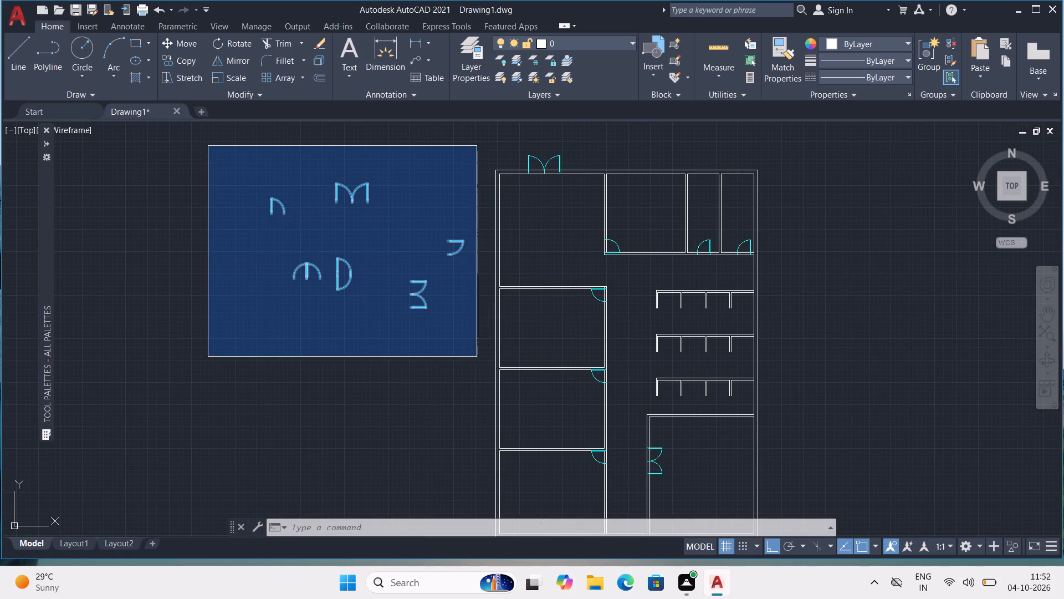
{"action": "key", "text": "Delete"}
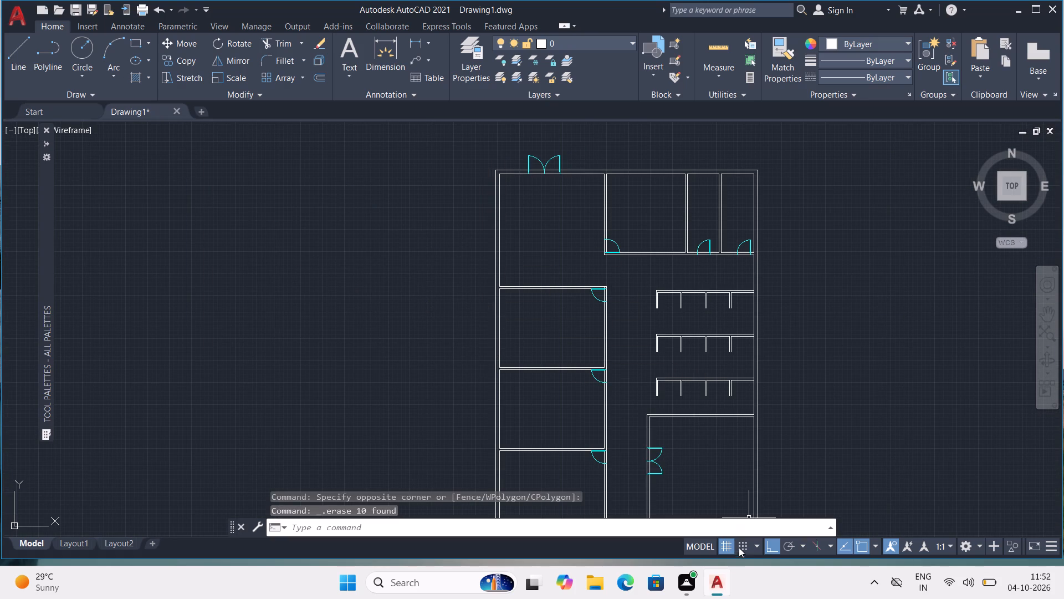
{"action": "left_click", "coordinate": [740, 549]}
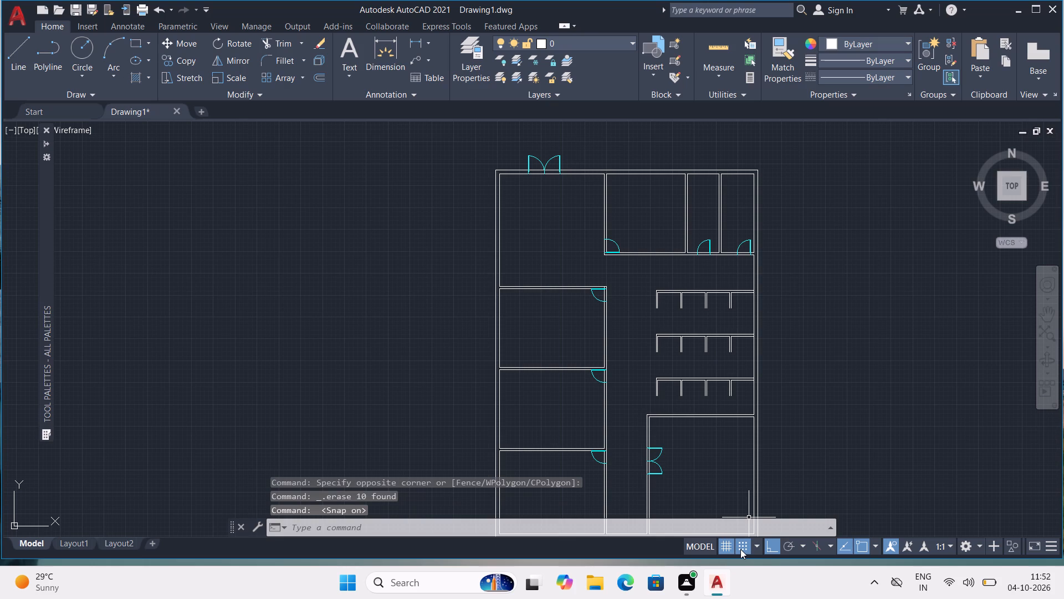
{"action": "left_click", "coordinate": [740, 549]}
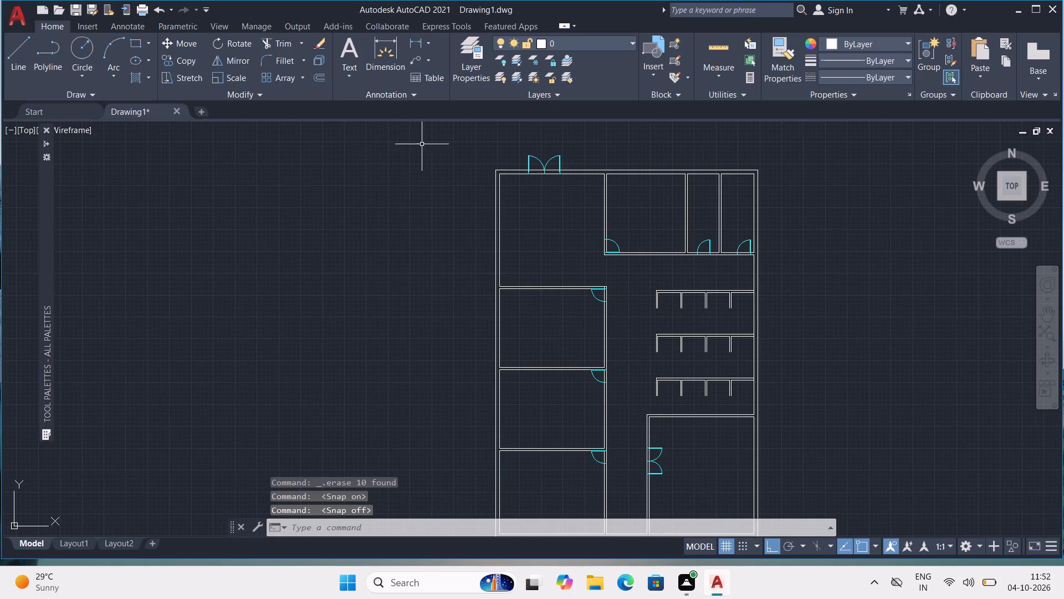
{"action": "key", "text": "Escape"}
{"action": "key", "text": "Escape"}
Draw a rectangle 5' wide by 9" high in the open space left of the building for a window.
{"action": "middle_click_drag", "start_coordinate": [526, 292], "coordinate": [406, 241]}
{"action": "key", "text": "Escape"}
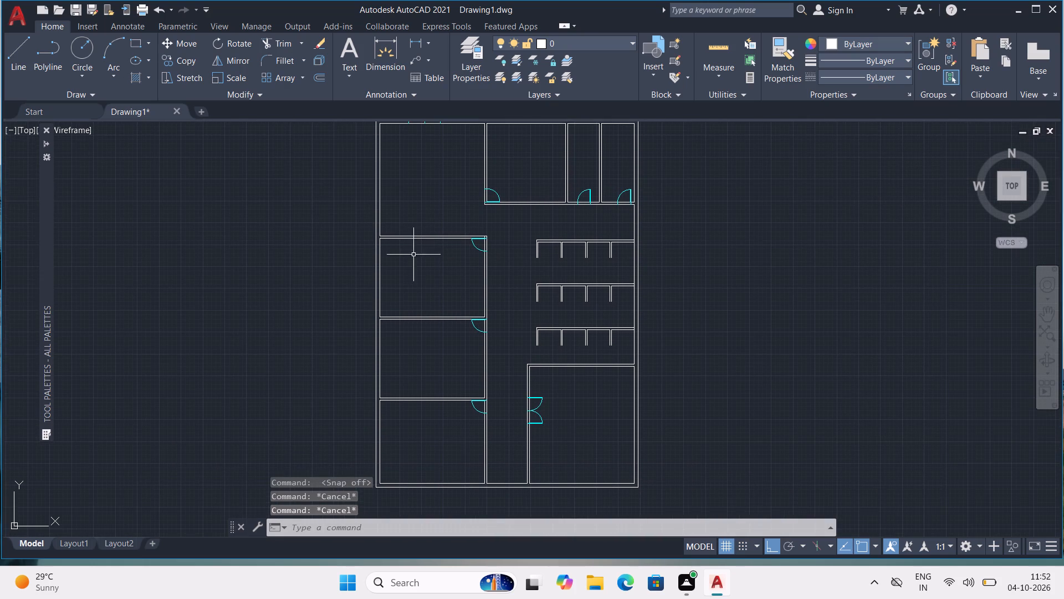
{"action": "key", "text": "Escape"}
{"action": "key", "text": "Escape"}
{"action": "left_click", "coordinate": [135, 44]}
{"action": "left_click", "coordinate": [173, 191]}
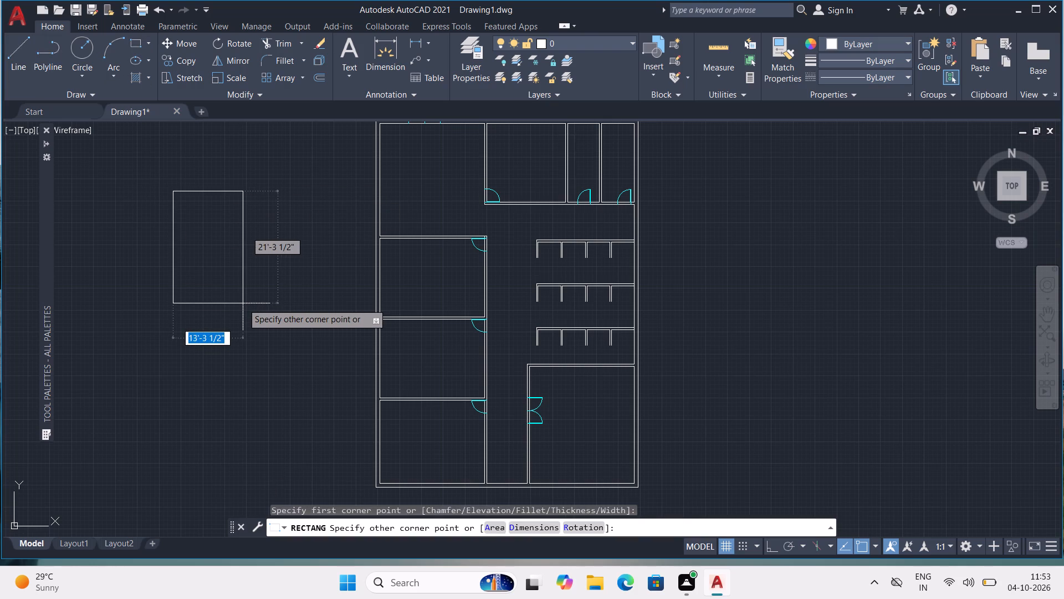
{"action": "type", "text": "5'"}
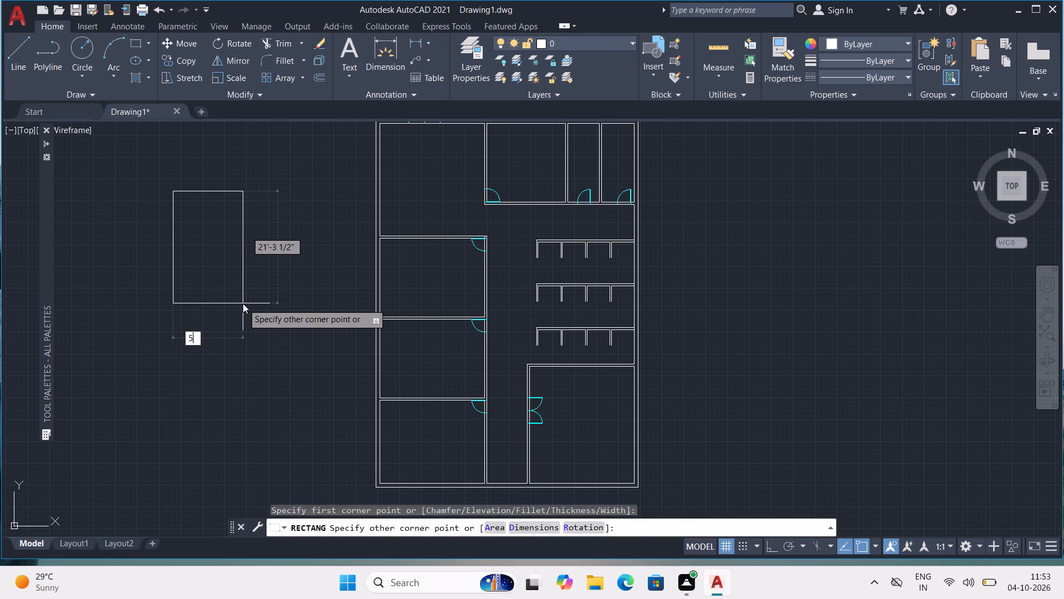
{"action": "key", "text": "Tab"}
{"action": "type", "text": "9\""}
{"action": "key", "text": "Return"}
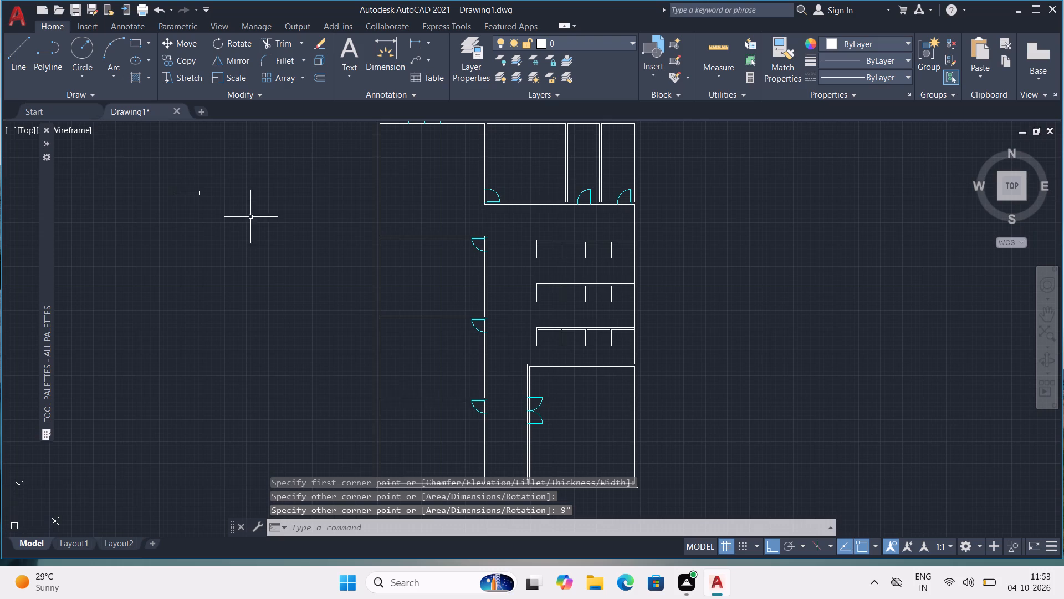
Draw a horizontal line across the window rectangle, from the midpoint of one short side to the midpoint of the other.
{"action": "scroll", "coordinate": [244, 206], "scroll_direction": "up", "scroll_amount": 2}
{"action": "middle_click_drag", "start_coordinate": [195, 187], "coordinate": [523, 316]}
{"action": "scroll", "coordinate": [406, 275], "scroll_direction": "up", "scroll_amount": 2}
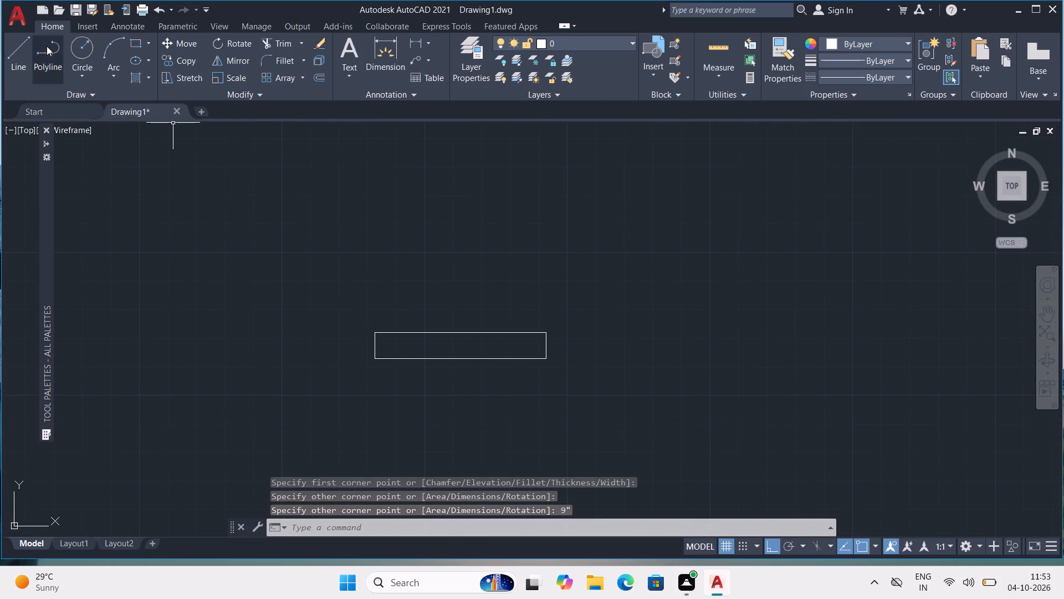
{"action": "left_click", "coordinate": [11, 44]}
{"action": "scroll", "coordinate": [394, 392], "scroll_direction": "up", "scroll_amount": 2}
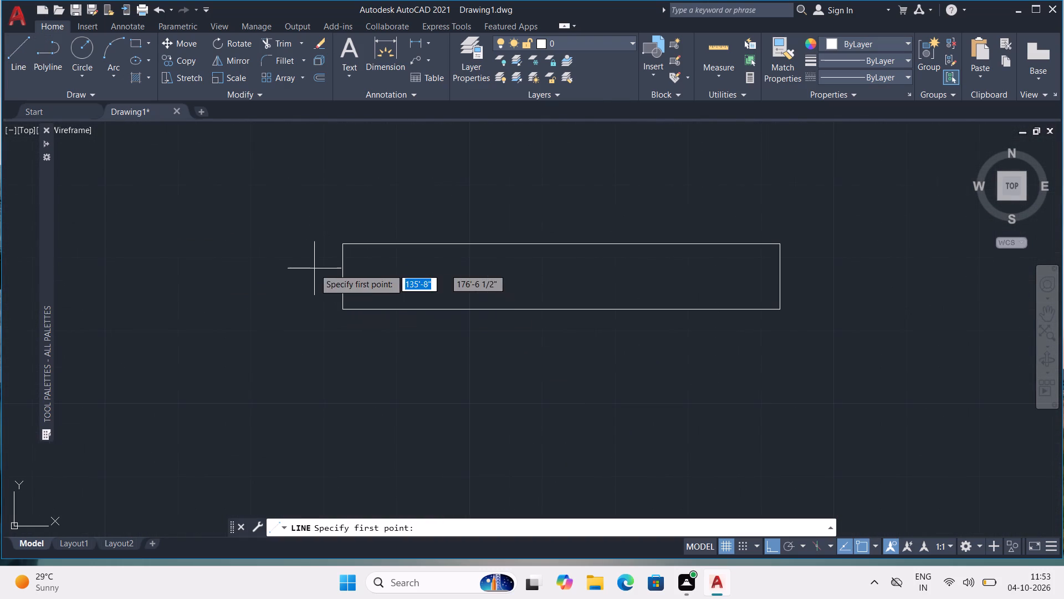
{"action": "left_click", "coordinate": [344, 273]}
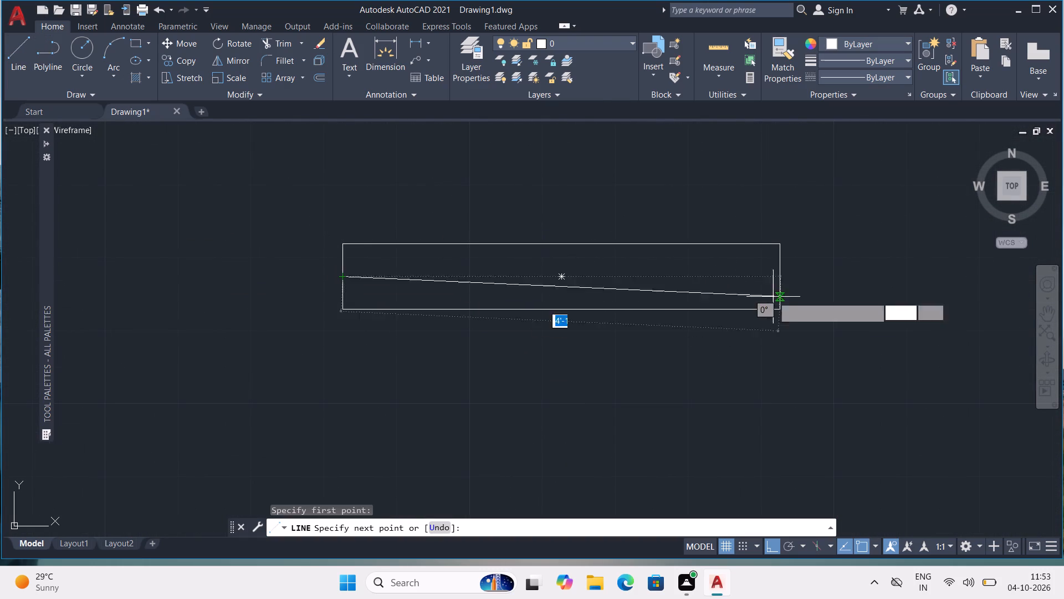
{"action": "left_click", "coordinate": [780, 277]}
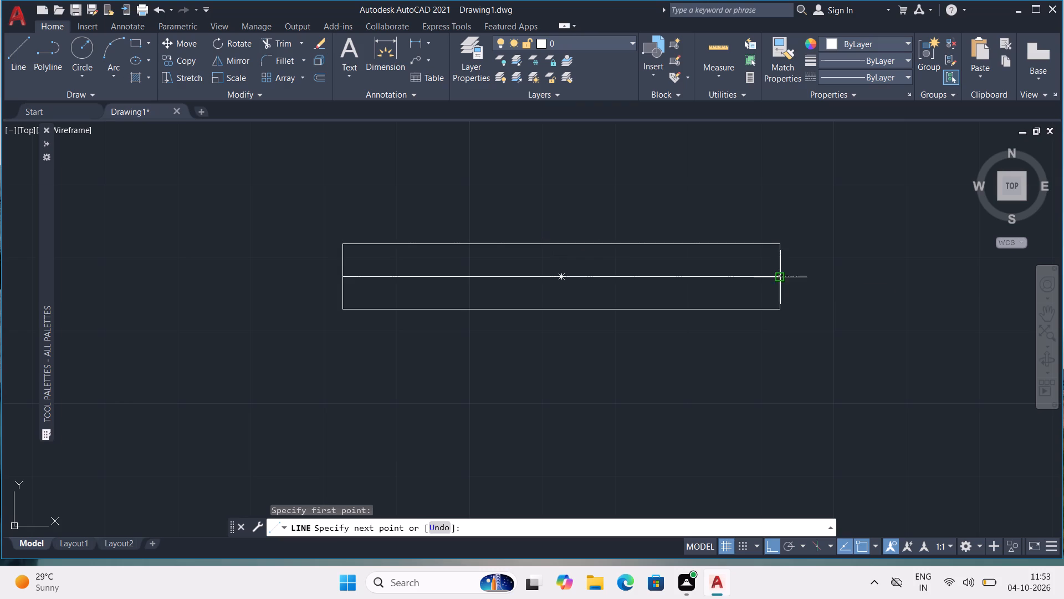
{"action": "key", "text": "Escape"}
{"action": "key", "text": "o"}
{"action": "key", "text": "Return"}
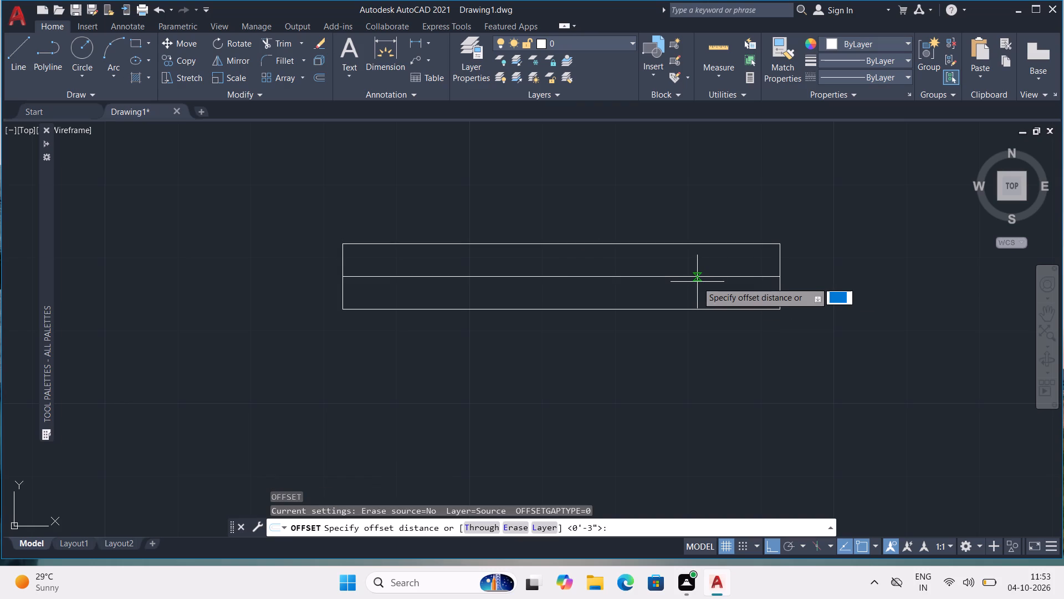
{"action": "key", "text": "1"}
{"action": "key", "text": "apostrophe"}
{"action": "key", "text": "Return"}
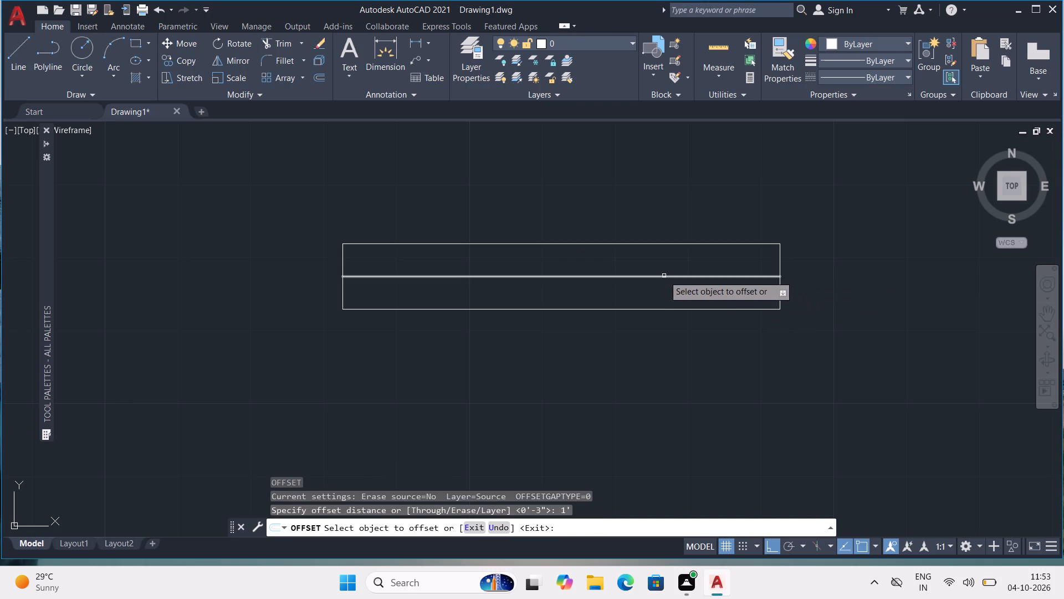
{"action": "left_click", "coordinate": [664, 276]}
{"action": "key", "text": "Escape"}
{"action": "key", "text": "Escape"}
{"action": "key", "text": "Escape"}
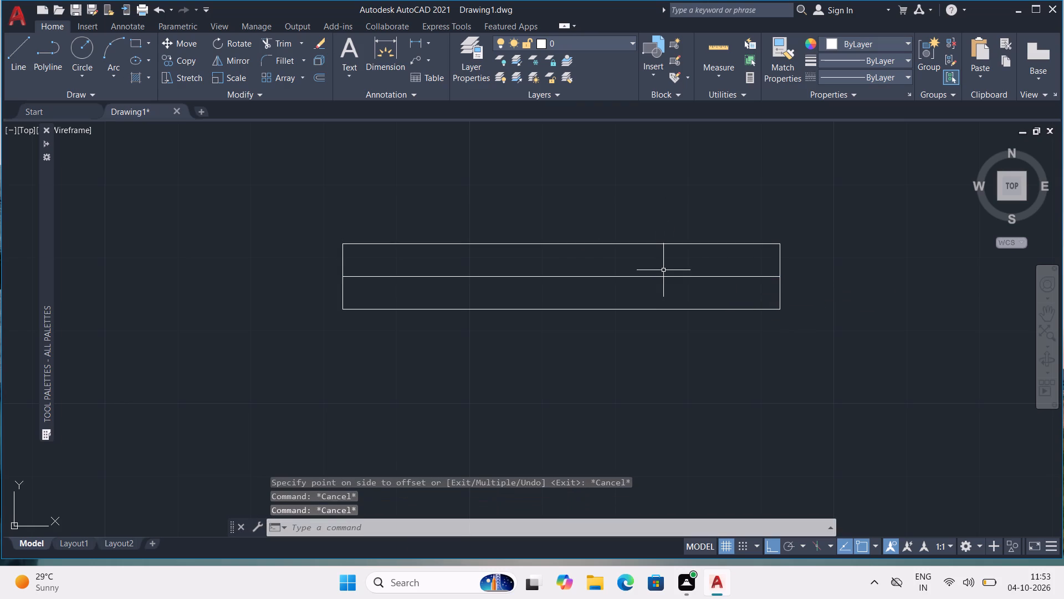
Offset the window rectangle's centre line by 1" both above and below.
{"action": "key", "text": "o"}
{"action": "key", "text": "Return"}
{"action": "key", "text": "1"}
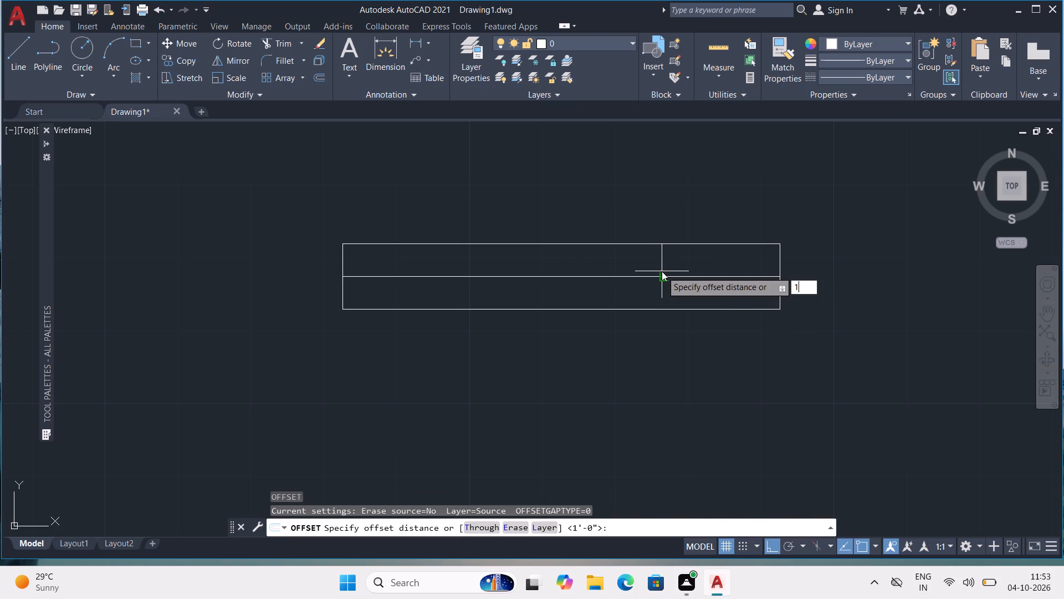
{"action": "key", "text": "shift+quotedbl"}
{"action": "key", "text": "Return"}
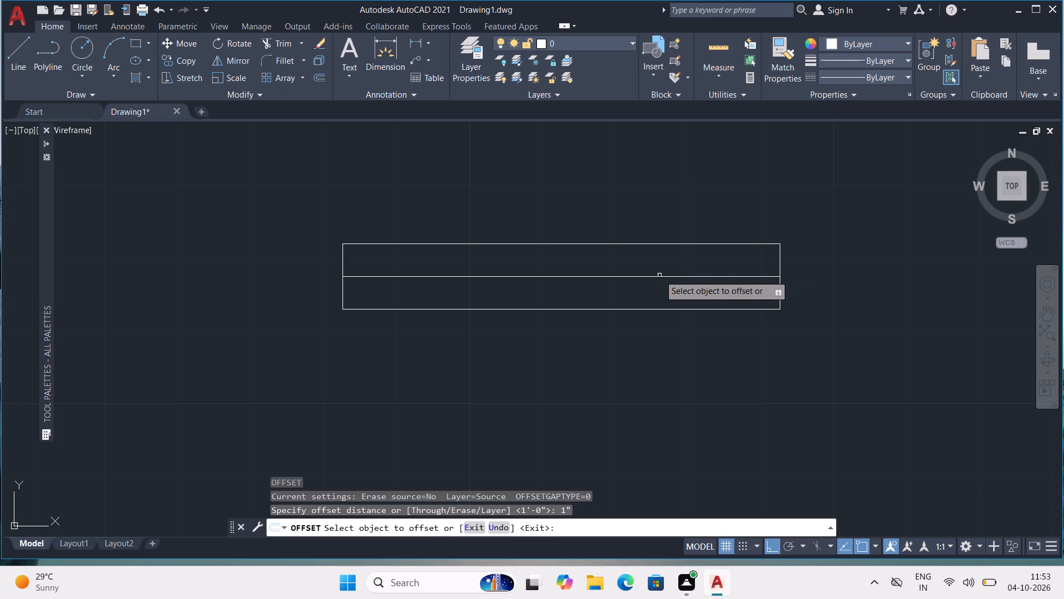
{"action": "left_click", "coordinate": [659, 277]}
{"action": "left_click", "coordinate": [657, 269]}
{"action": "left_click", "coordinate": [658, 276]}
{"action": "left_click", "coordinate": [658, 277]}
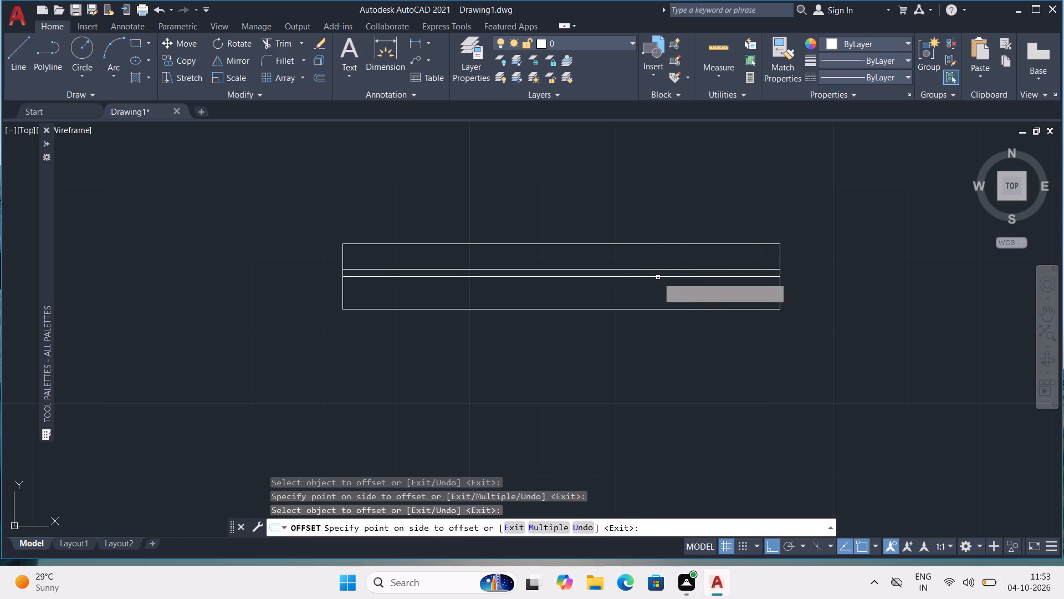
{"action": "left_click", "coordinate": [659, 278]}
{"action": "left_click", "coordinate": [662, 303]}
{"action": "key", "text": "Escape"}
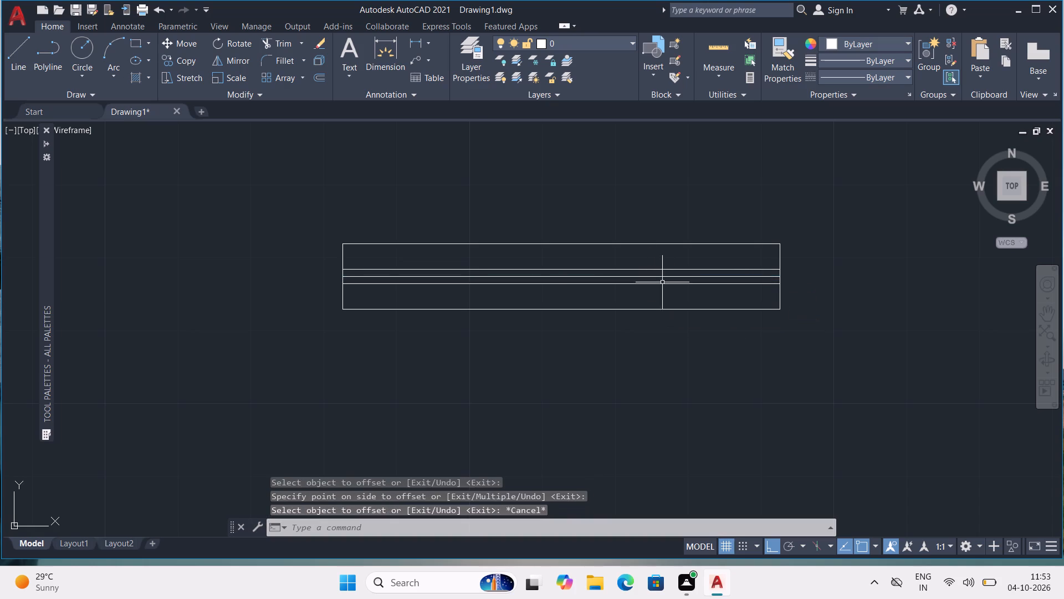
Delete the original centre line between the two offset lines of the window.
{"action": "left_click", "coordinate": [662, 277]}
{"action": "key", "text": "Delete"}
Assign the window rectangle and its two inner lines to the windows layer.
{"action": "left_click", "coordinate": [326, 199]}
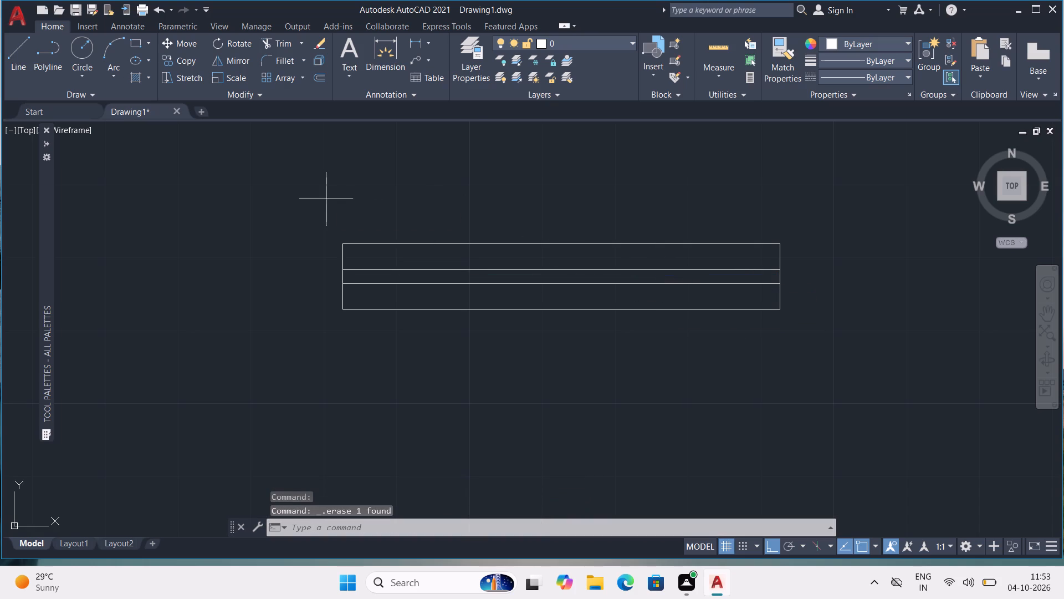
{"action": "left_click", "coordinate": [846, 412]}
{"action": "left_click", "coordinate": [595, 45]}
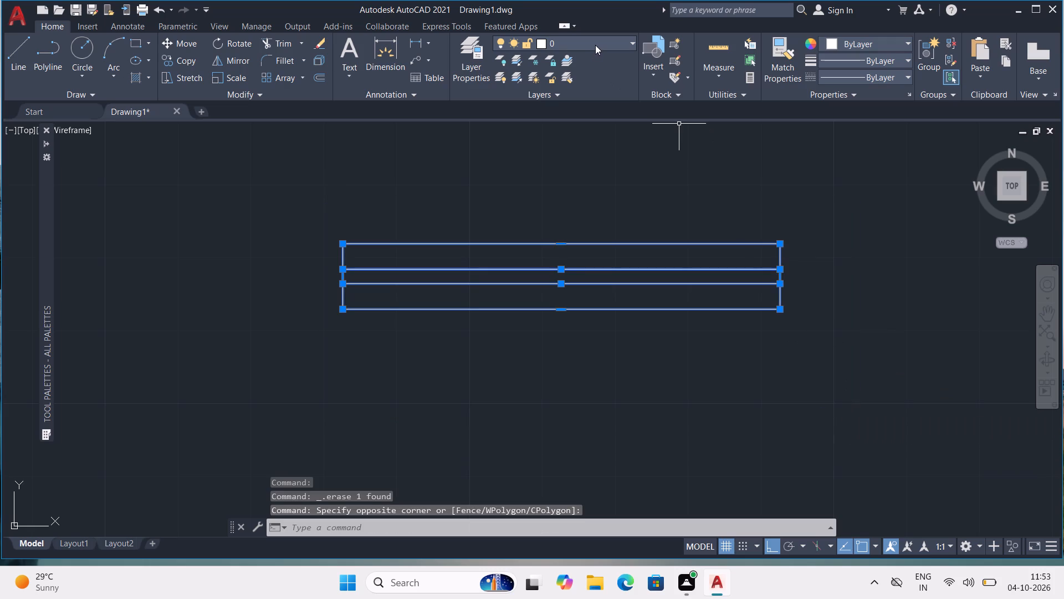
{"action": "left_click", "coordinate": [577, 108]}
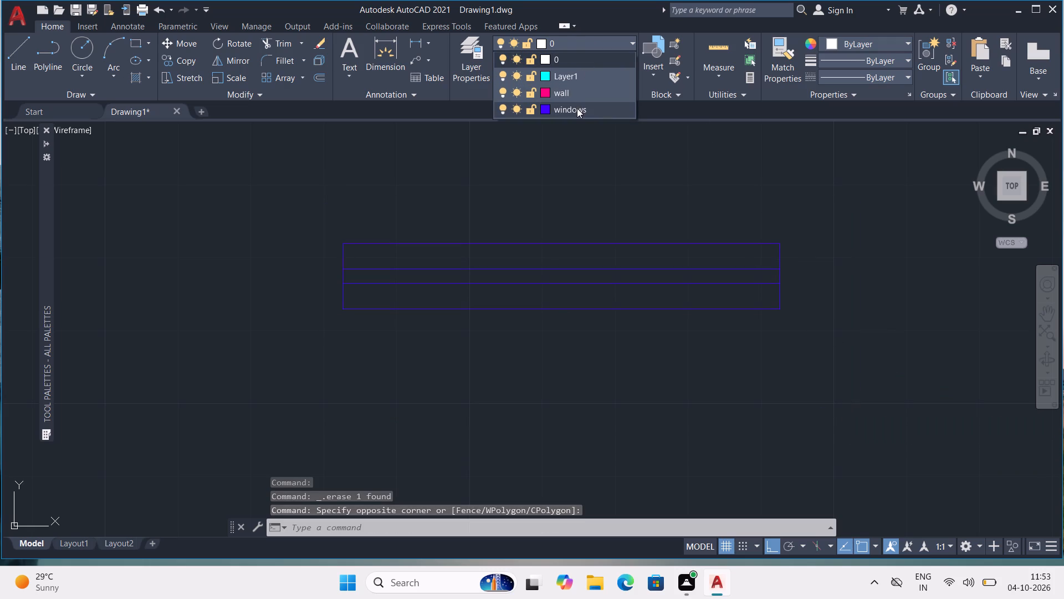
{"action": "scroll", "coordinate": [582, 165], "scroll_direction": "up", "scroll_amount": 1}
{"action": "scroll", "coordinate": [584, 165], "scroll_direction": "down", "scroll_amount": 4}
{"action": "scroll", "coordinate": [637, 248], "scroll_direction": "down", "scroll_amount": 1}
{"action": "middle_click_drag", "start_coordinate": [753, 269], "coordinate": [496, 337]}
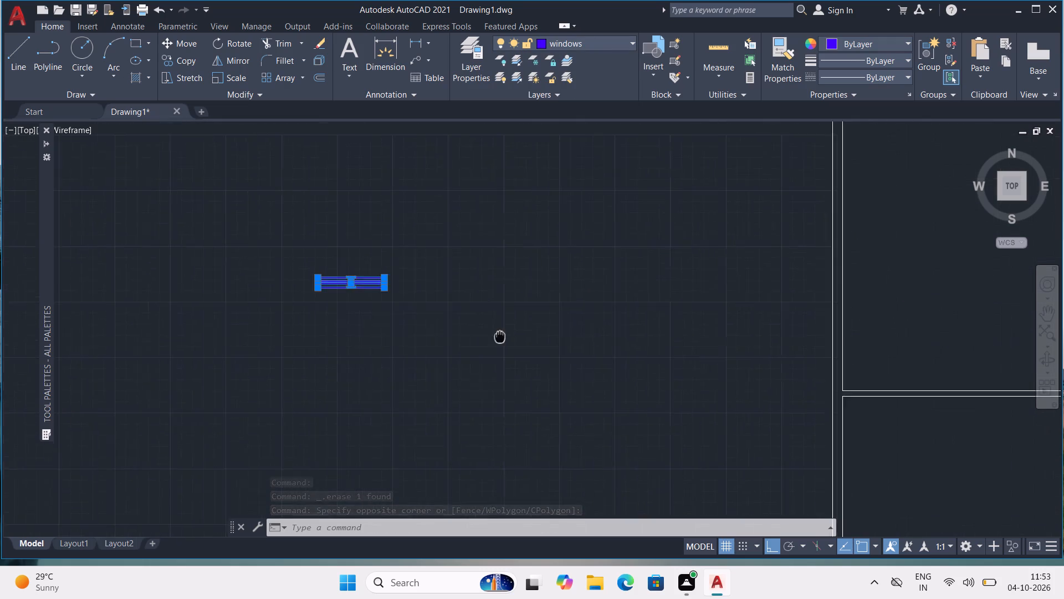
{"action": "middle_click_drag", "start_coordinate": [496, 337], "coordinate": [438, 322]}
{"action": "key", "text": "Escape"}
Copy the complete window symbol and paste it into the top exterior wall of the upper middle room.
{"action": "scroll", "coordinate": [501, 287], "scroll_direction": "down", "scroll_amount": 2}
{"action": "middle_click_drag", "start_coordinate": [592, 286], "coordinate": [536, 284]}
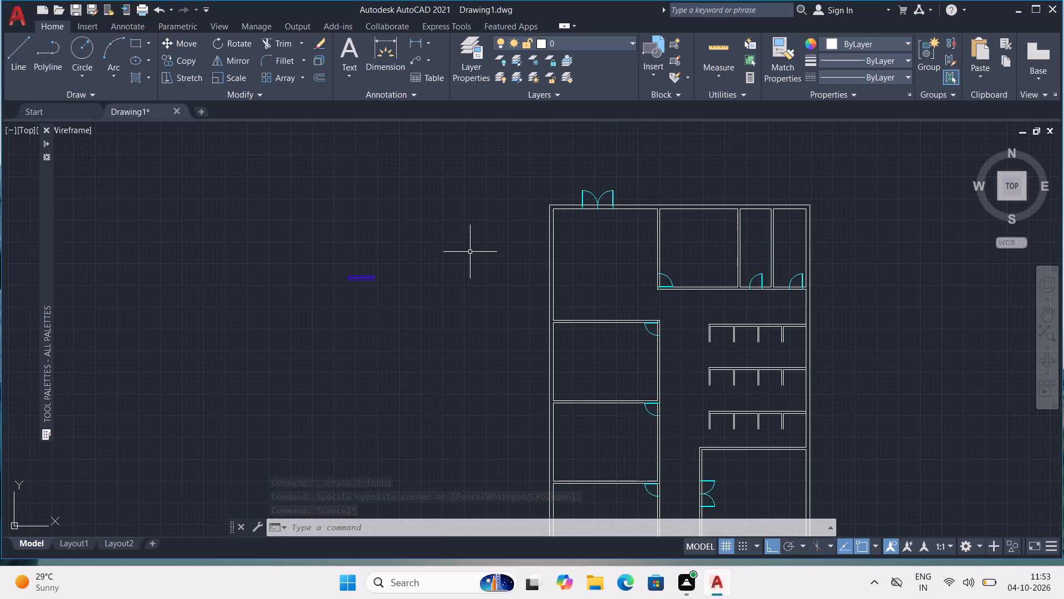
{"action": "left_click", "coordinate": [321, 254]}
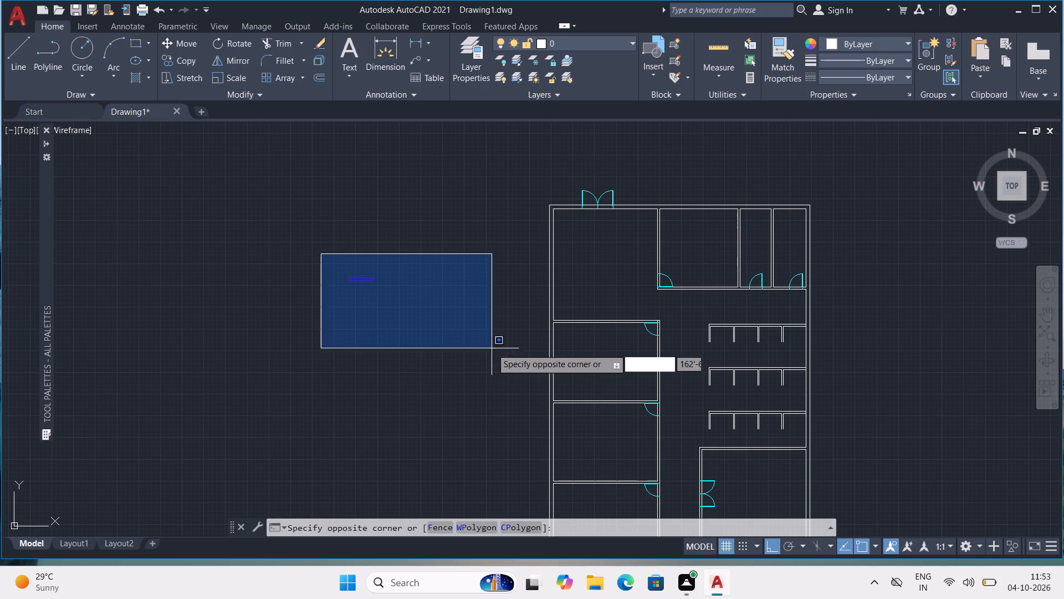
{"action": "left_click", "coordinate": [431, 319]}
{"action": "key", "text": "ctrl+c"}
{"action": "key", "text": "ctrl+v"}
{"action": "scroll", "coordinate": [731, 174], "scroll_direction": "up", "scroll_amount": 3}
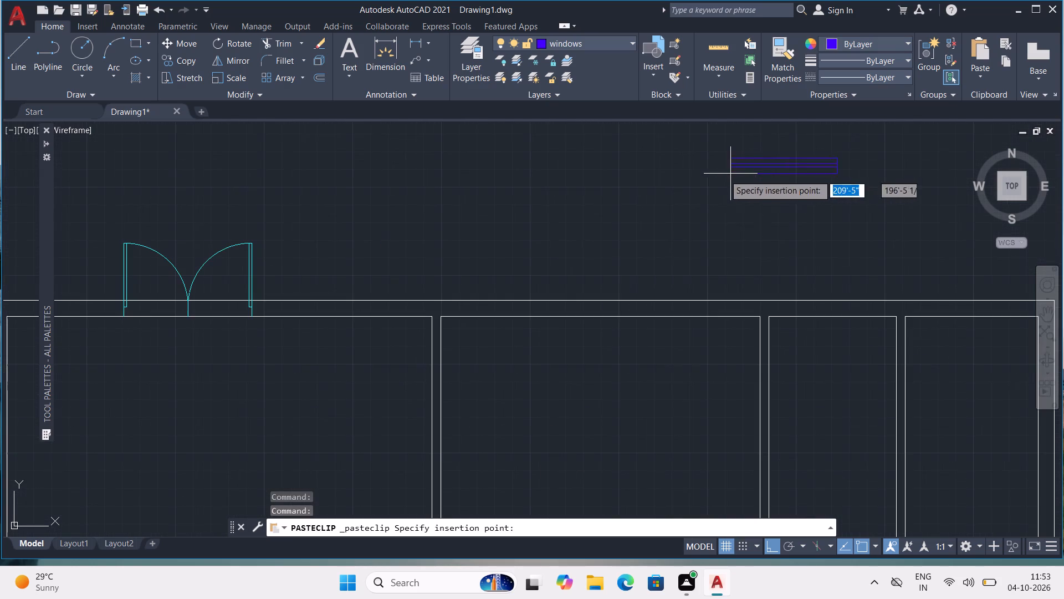
{"action": "left_click", "coordinate": [519, 318]}
Paste another copy of the window into the bottom exterior wall of the lower-right room.
{"action": "scroll", "coordinate": [675, 293], "scroll_direction": "down", "scroll_amount": 2}
{"action": "middle_click_drag", "start_coordinate": [660, 383], "coordinate": [659, 382]}
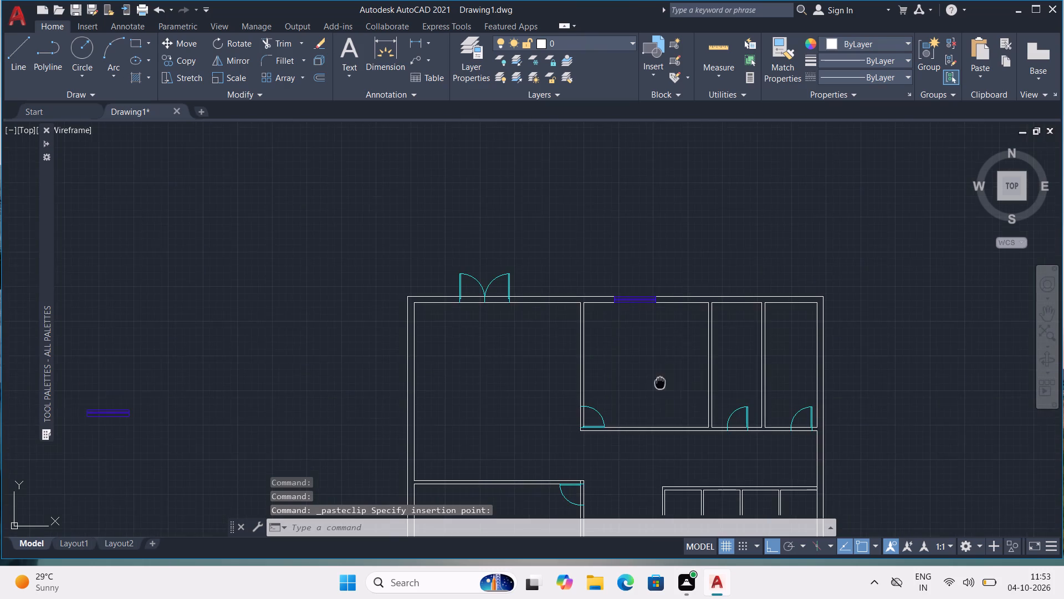
{"action": "middle_click_drag", "start_coordinate": [659, 382], "coordinate": [626, 260]}
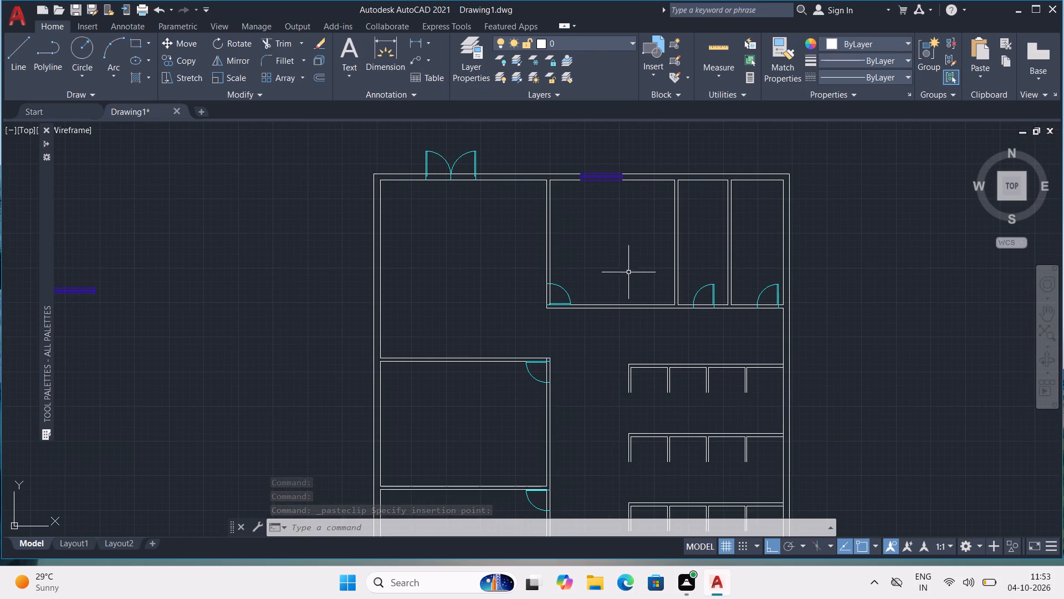
{"action": "middle_click_drag", "start_coordinate": [625, 309], "coordinate": [550, 5]}
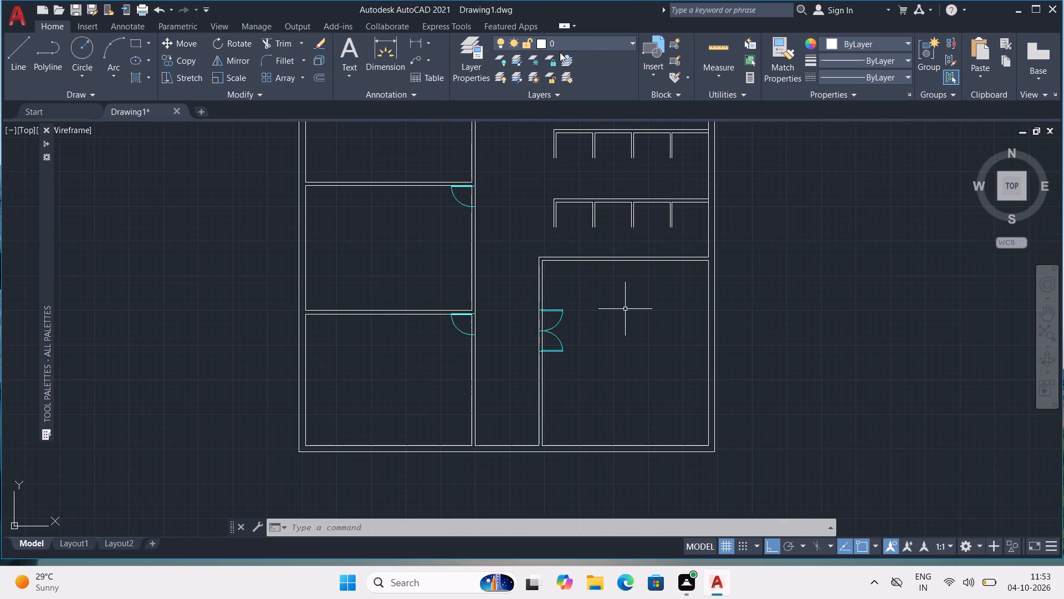
{"action": "key", "text": "ctrl+v"}
{"action": "scroll", "coordinate": [590, 469], "scroll_direction": "up", "scroll_amount": 3}
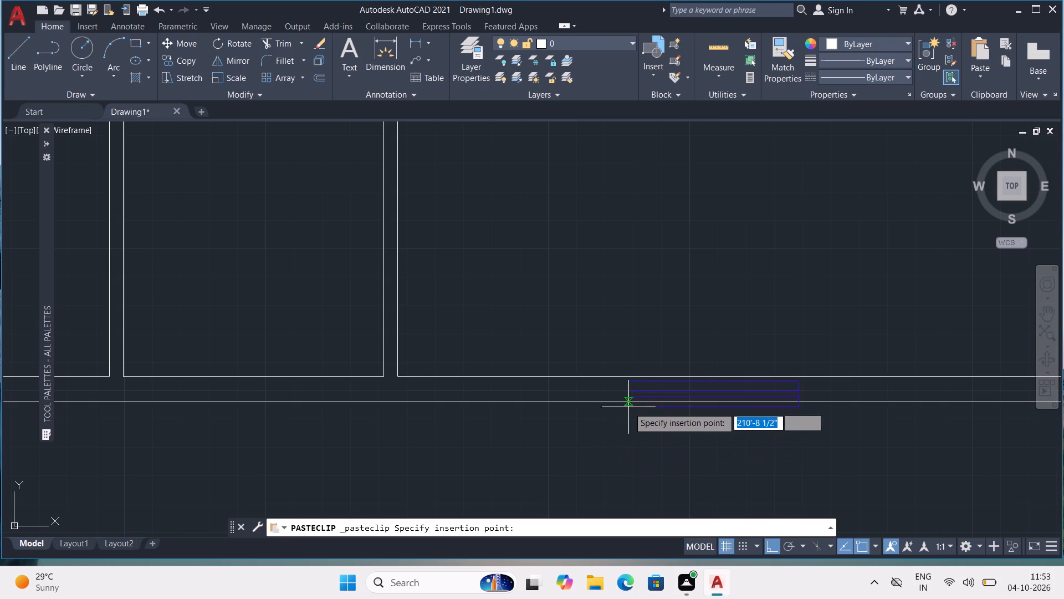
{"action": "left_click", "coordinate": [632, 403]}
{"action": "scroll", "coordinate": [663, 390], "scroll_direction": "down", "scroll_amount": 3}
{"action": "middle_click_drag", "start_coordinate": [738, 299], "coordinate": [767, 397]}
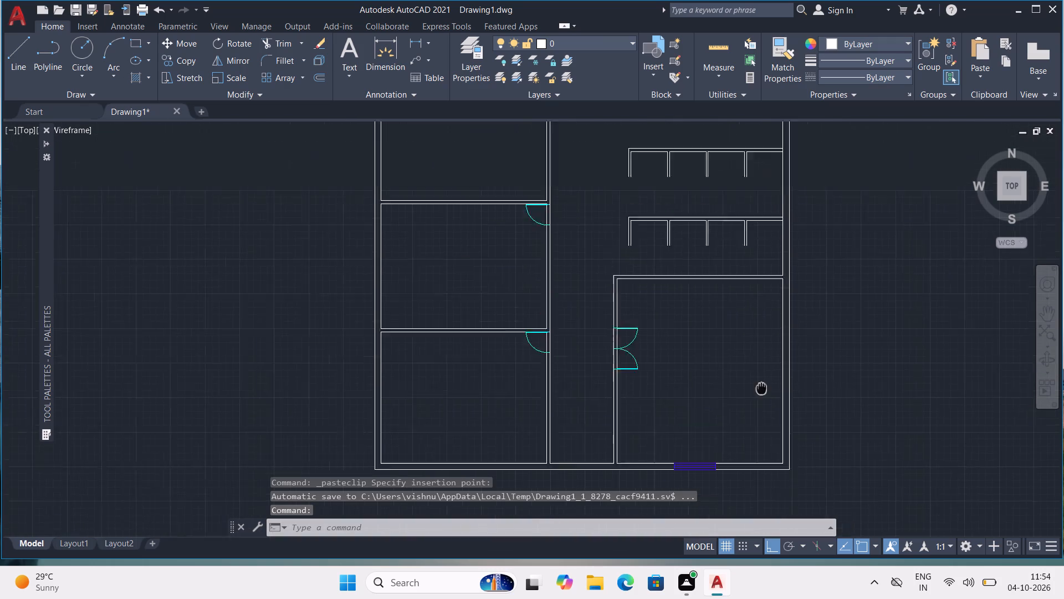
Rotate the spare window symbol outside the plan by 90° so it stands vertically.
{"action": "middle_click_drag", "start_coordinate": [767, 397], "coordinate": [779, 414]}
{"action": "scroll", "coordinate": [753, 392], "scroll_direction": "down", "scroll_amount": 2}
{"action": "left_click", "coordinate": [474, 223]}
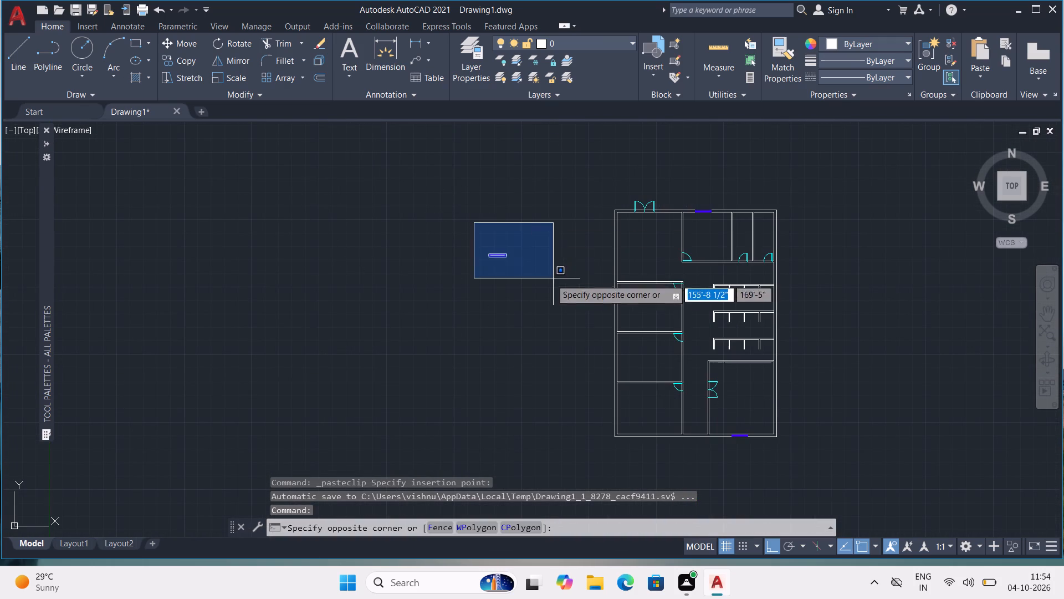
{"action": "left_click", "coordinate": [551, 280]}
{"action": "scroll", "coordinate": [516, 235], "scroll_direction": "up", "scroll_amount": 4}
{"action": "left_click", "coordinate": [210, 41]}
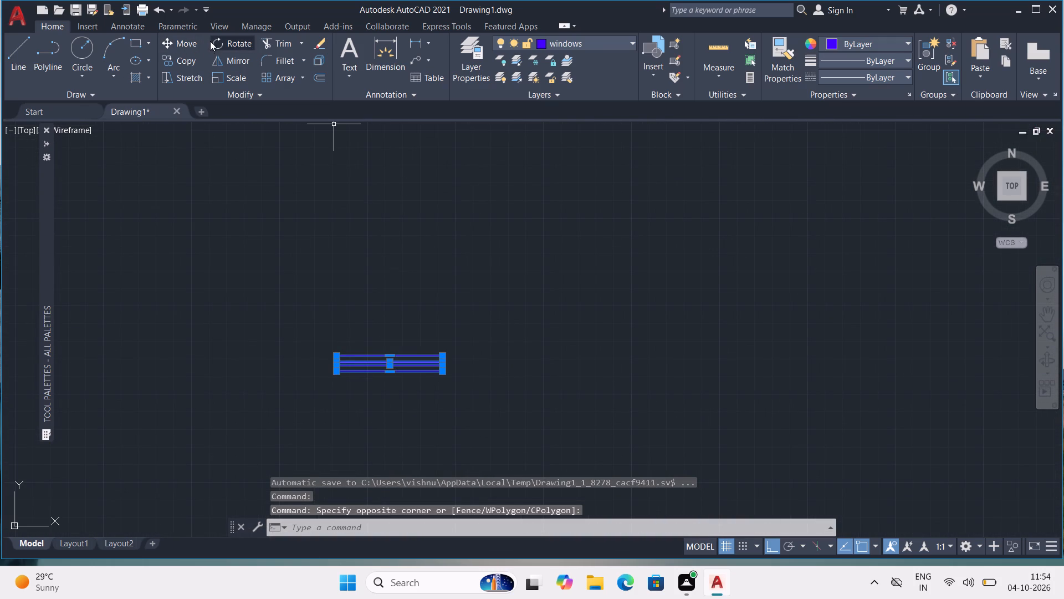
{"action": "left_click", "coordinate": [446, 375]}
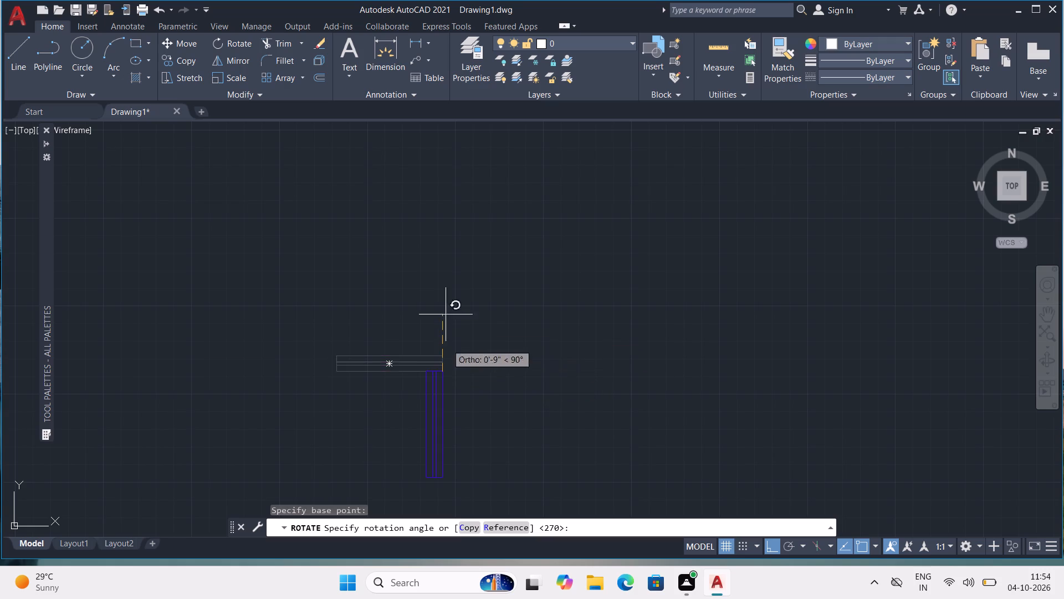
{"action": "left_click", "coordinate": [408, 224]}
Copy the vertical window symbol and paste it into the right exterior wall of the lower-right room.
{"action": "middle_click_drag", "start_coordinate": [418, 341], "coordinate": [392, 172]}
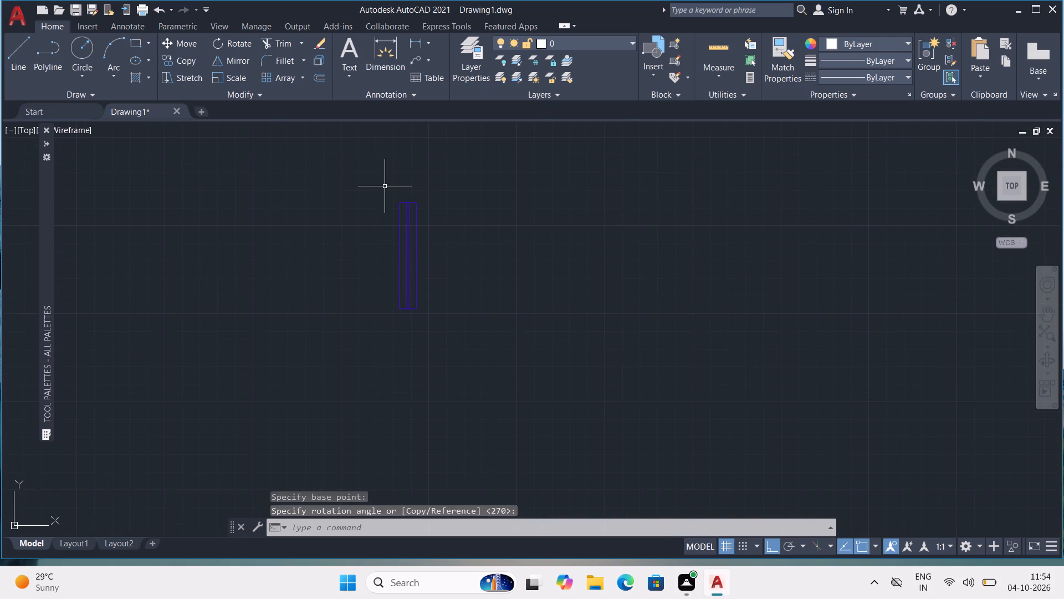
{"action": "left_click", "coordinate": [384, 185]}
{"action": "left_click", "coordinate": [429, 346]}
{"action": "key", "text": "ctrl+c"}
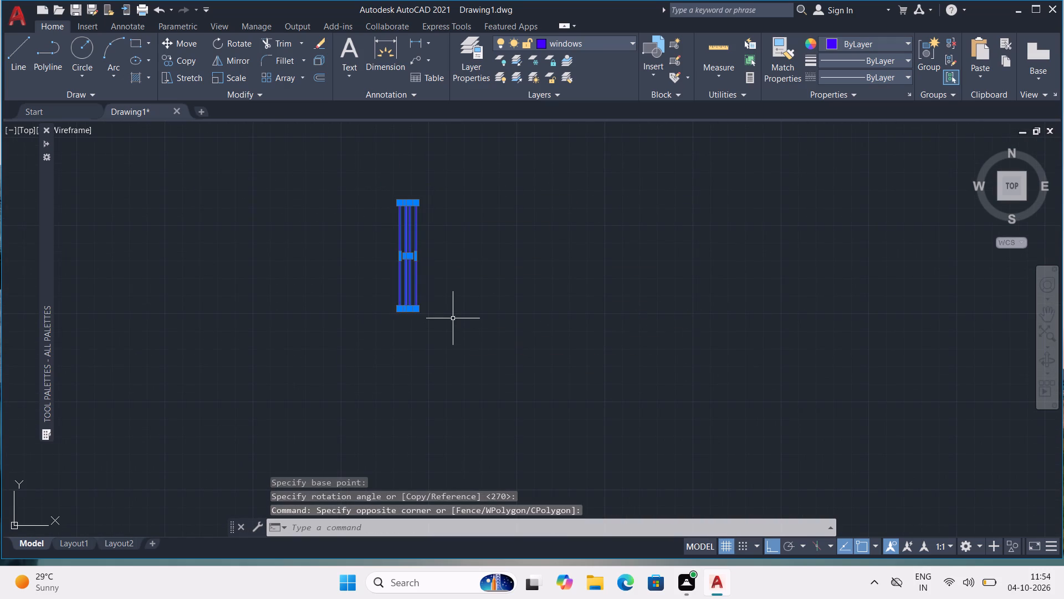
{"action": "key", "text": "ctrl+v"}
{"action": "scroll", "coordinate": [668, 322], "scroll_direction": "down", "scroll_amount": 3}
{"action": "middle_click_drag", "start_coordinate": [780, 347], "coordinate": [260, 273]}
{"action": "scroll", "coordinate": [502, 299], "scroll_direction": "up", "scroll_amount": 1}
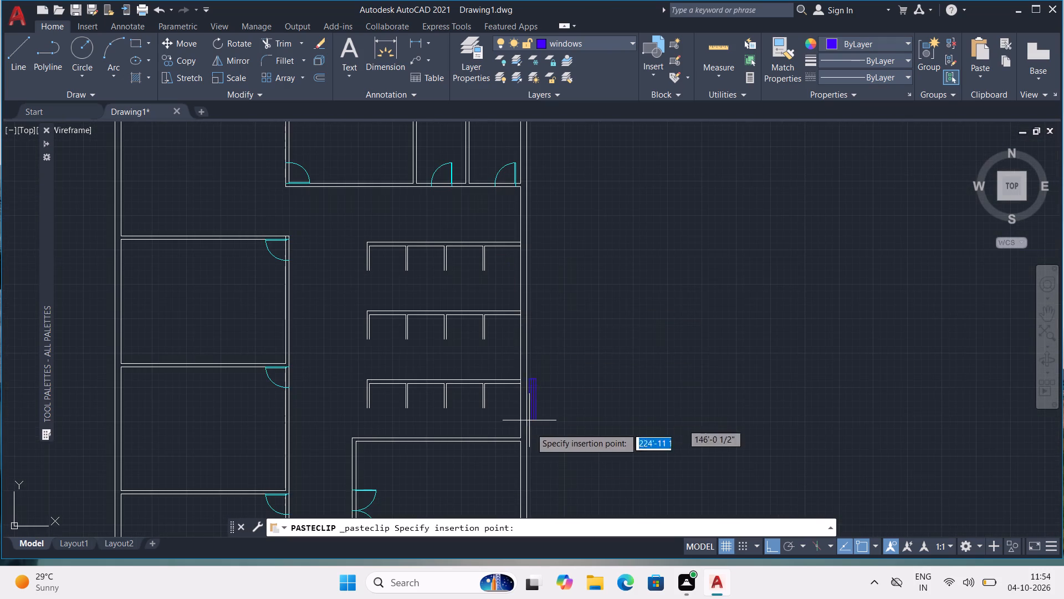
{"action": "middle_click_drag", "start_coordinate": [515, 464], "coordinate": [505, 256]}
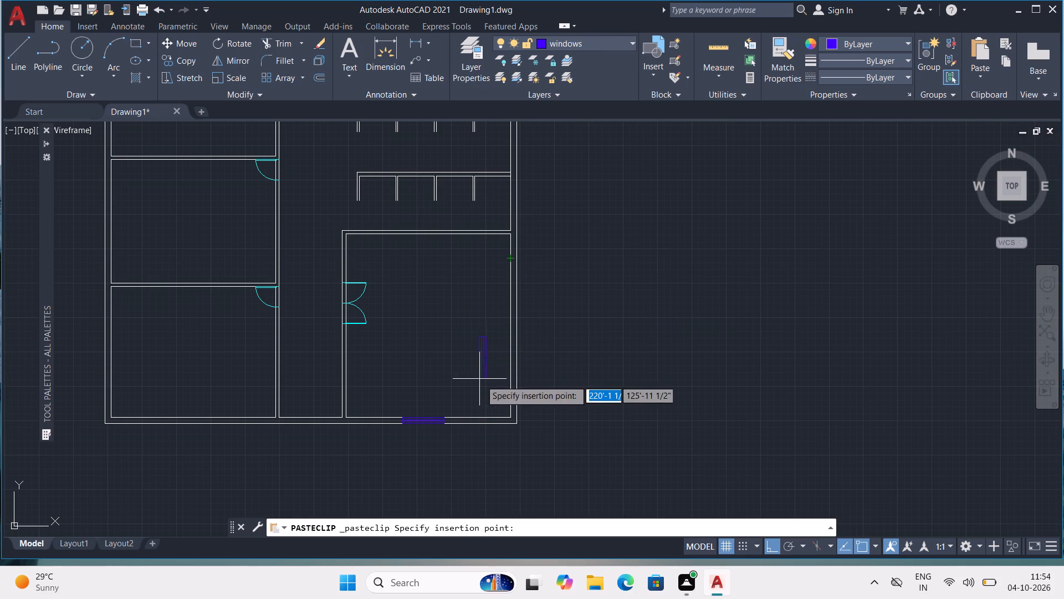
{"action": "left_click", "coordinate": [511, 338]}
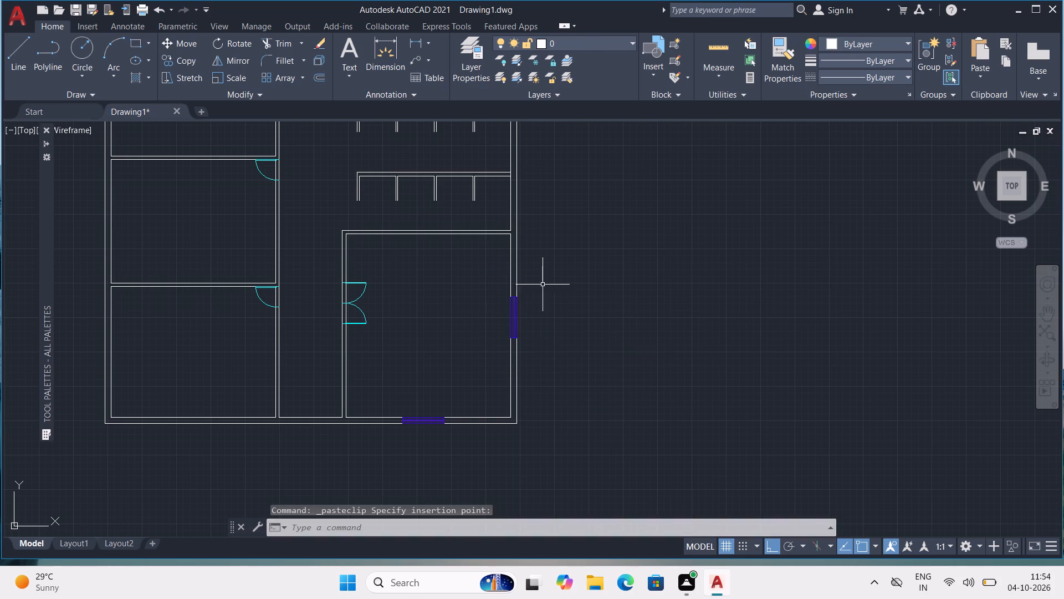
Paste another vertical window into the left exterior wall of the bottom-left room.
{"action": "middle_click_drag", "start_coordinate": [544, 258], "coordinate": [562, 443]}
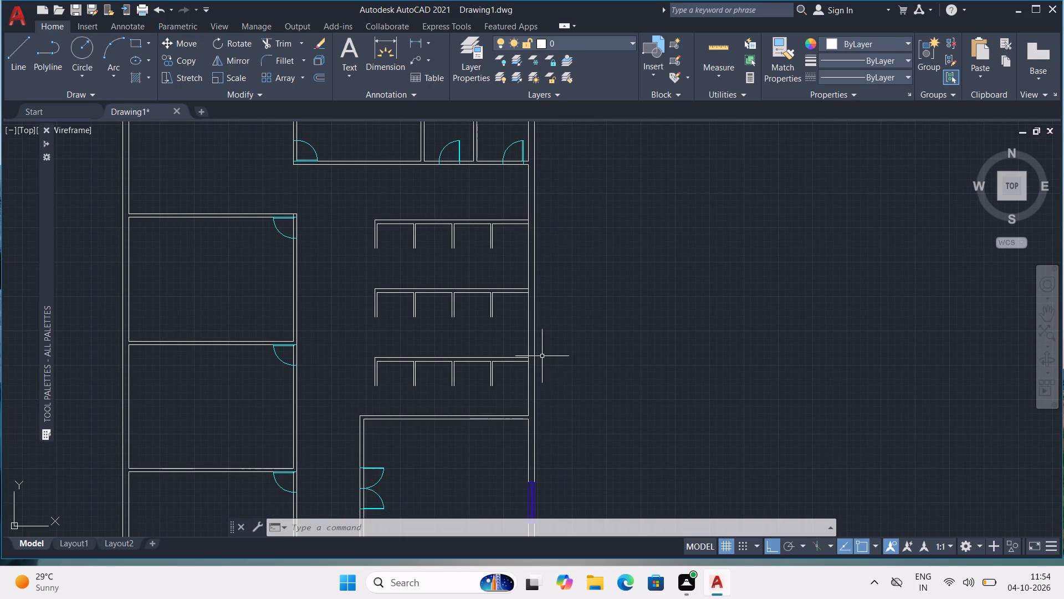
{"action": "middle_click_drag", "start_coordinate": [400, 302], "coordinate": [581, 311]}
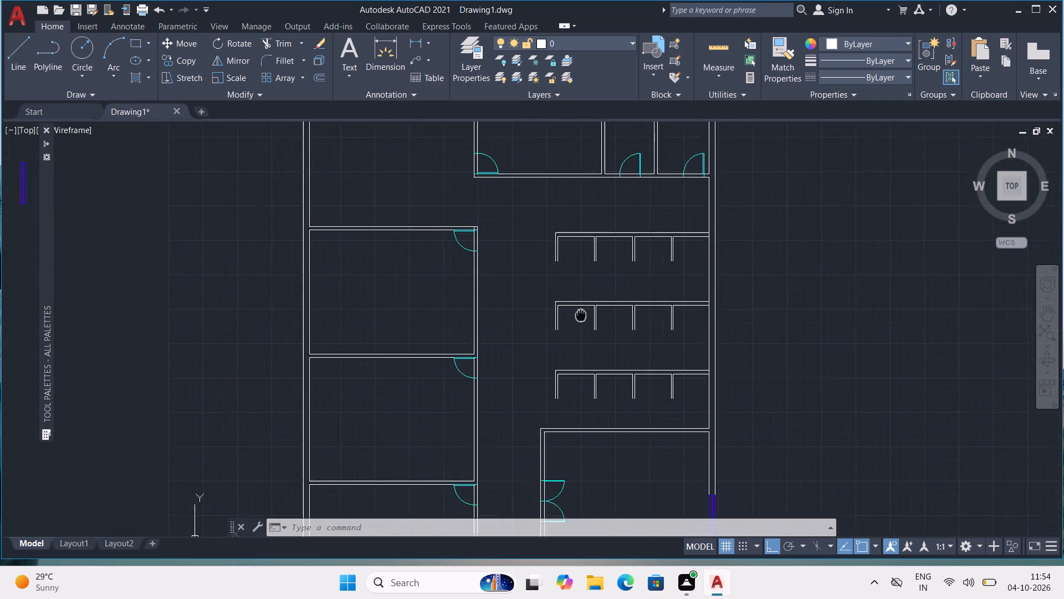
{"action": "middle_click_drag", "start_coordinate": [581, 311], "coordinate": [664, 304]}
{"action": "scroll", "coordinate": [664, 304], "scroll_direction": "up", "scroll_amount": 1}
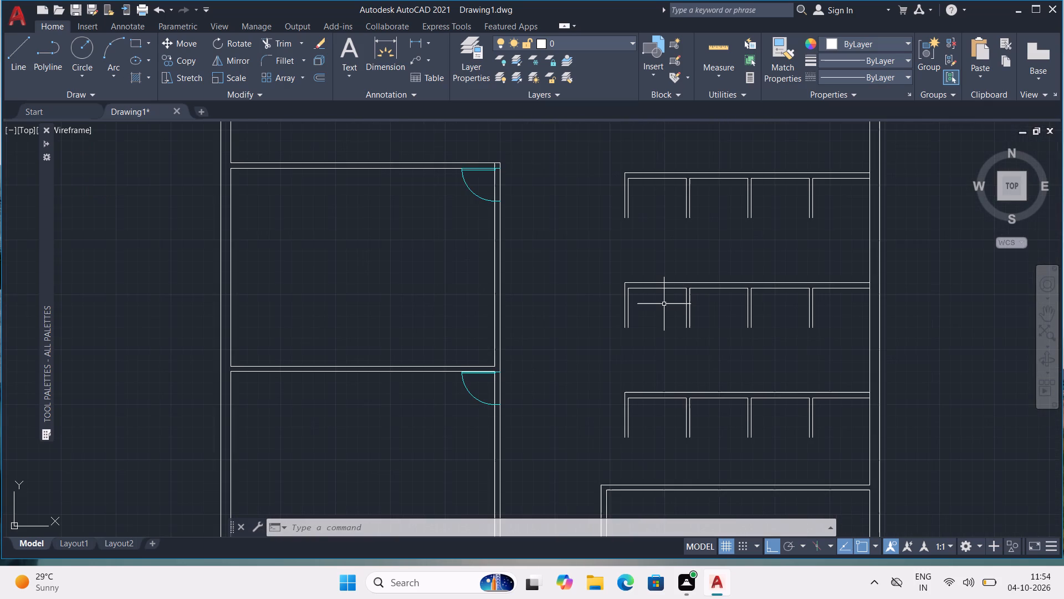
{"action": "key", "text": "ctrl+v"}
{"action": "scroll", "coordinate": [580, 361], "scroll_direction": "down", "scroll_amount": 1}
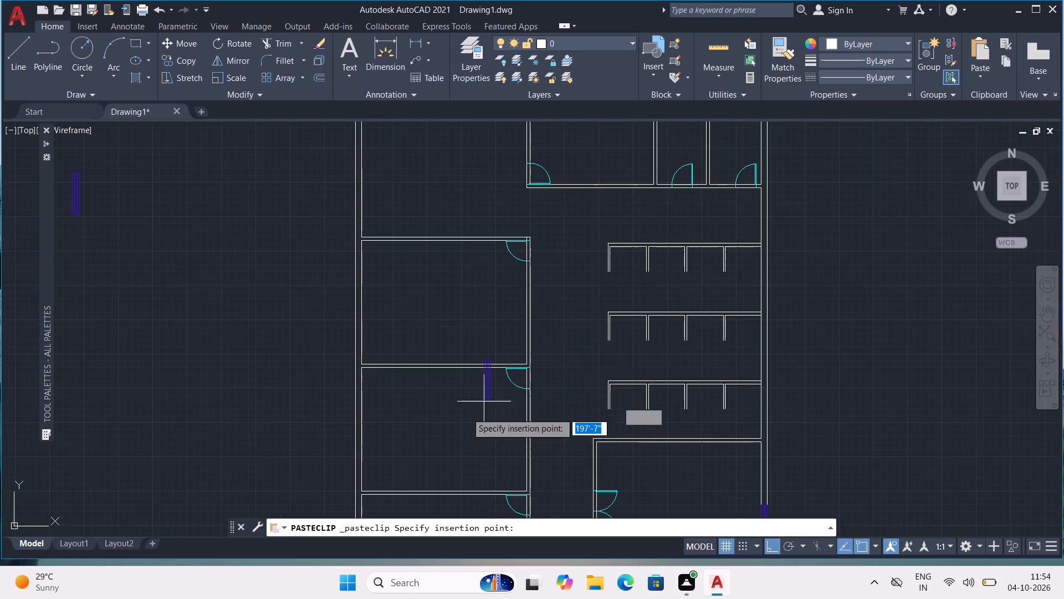
{"action": "middle_click_drag", "start_coordinate": [462, 409], "coordinate": [492, 225]}
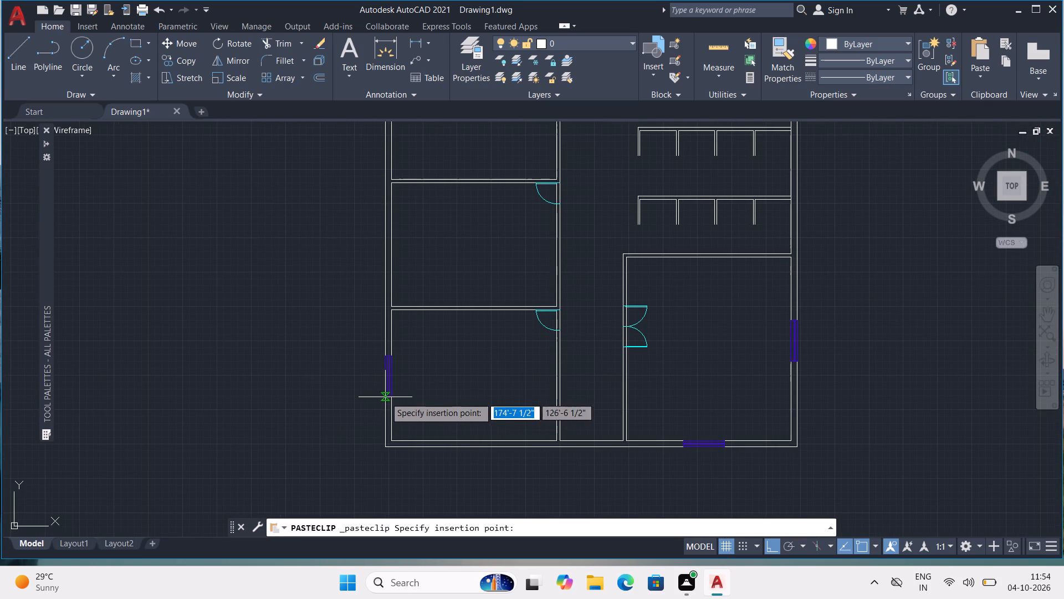
{"action": "left_click", "coordinate": [385, 397]}
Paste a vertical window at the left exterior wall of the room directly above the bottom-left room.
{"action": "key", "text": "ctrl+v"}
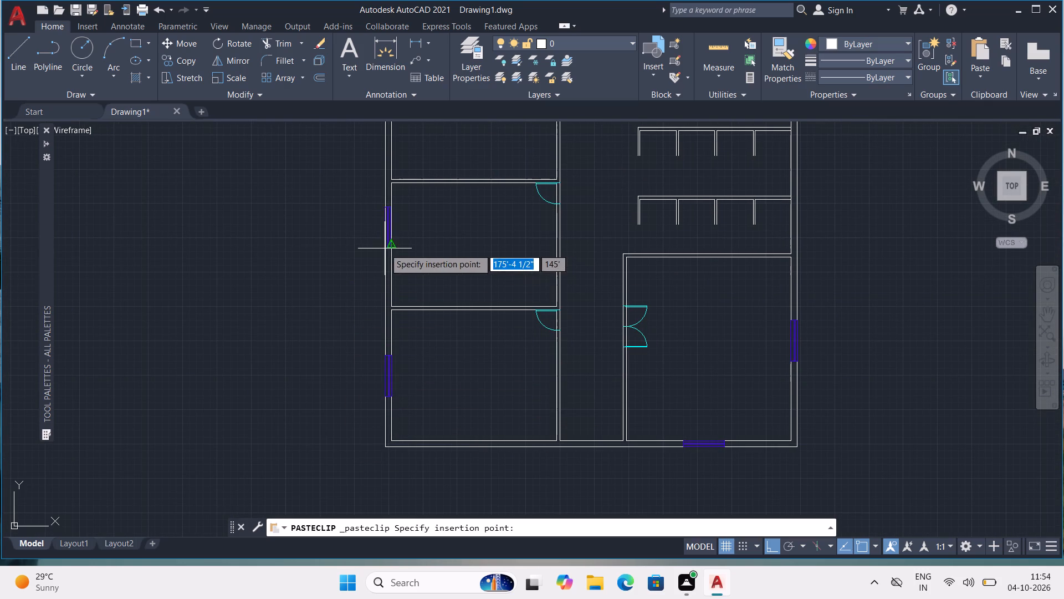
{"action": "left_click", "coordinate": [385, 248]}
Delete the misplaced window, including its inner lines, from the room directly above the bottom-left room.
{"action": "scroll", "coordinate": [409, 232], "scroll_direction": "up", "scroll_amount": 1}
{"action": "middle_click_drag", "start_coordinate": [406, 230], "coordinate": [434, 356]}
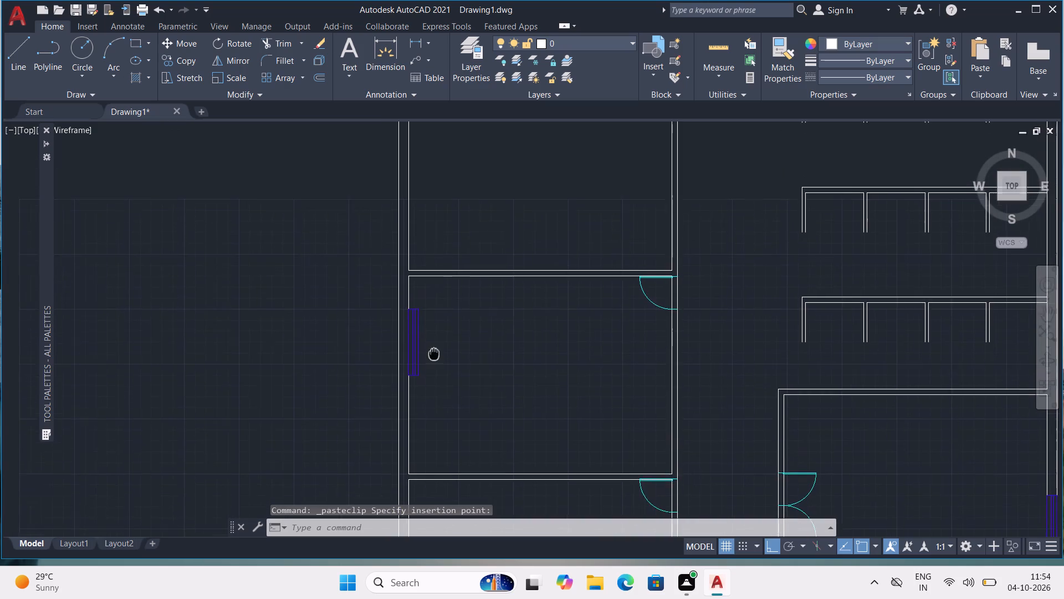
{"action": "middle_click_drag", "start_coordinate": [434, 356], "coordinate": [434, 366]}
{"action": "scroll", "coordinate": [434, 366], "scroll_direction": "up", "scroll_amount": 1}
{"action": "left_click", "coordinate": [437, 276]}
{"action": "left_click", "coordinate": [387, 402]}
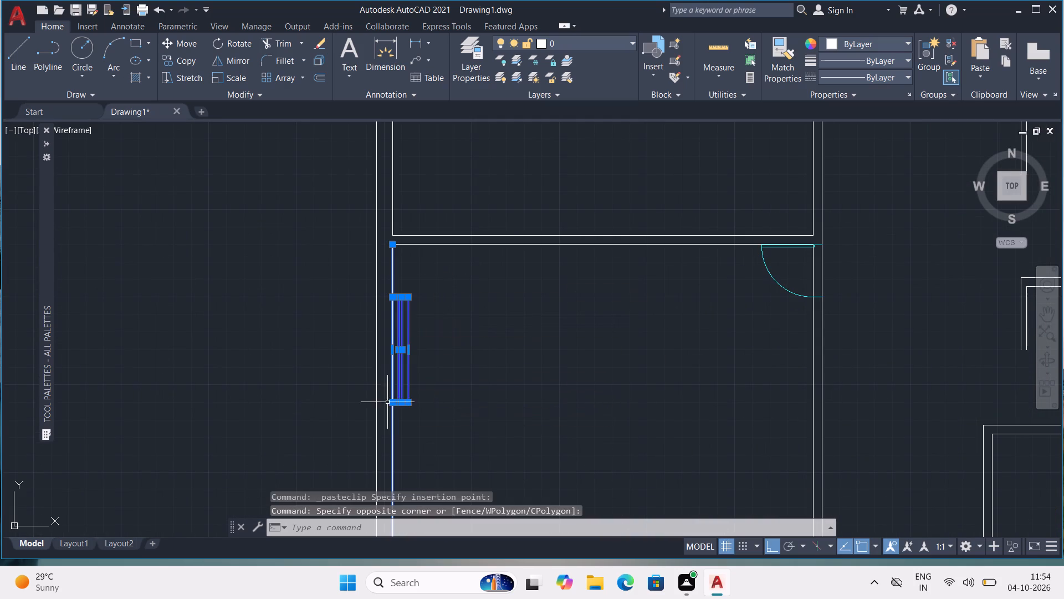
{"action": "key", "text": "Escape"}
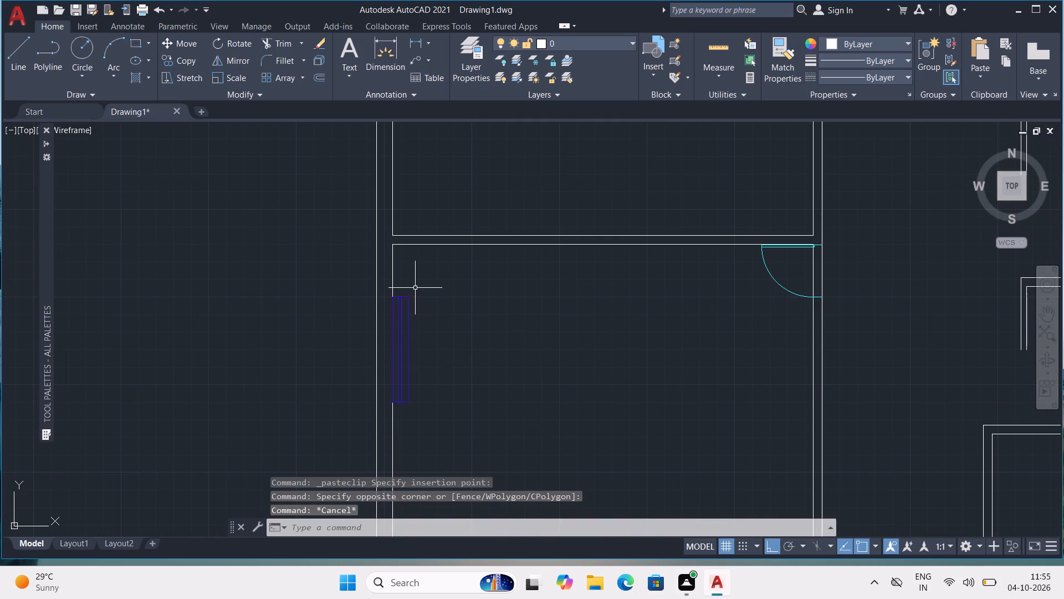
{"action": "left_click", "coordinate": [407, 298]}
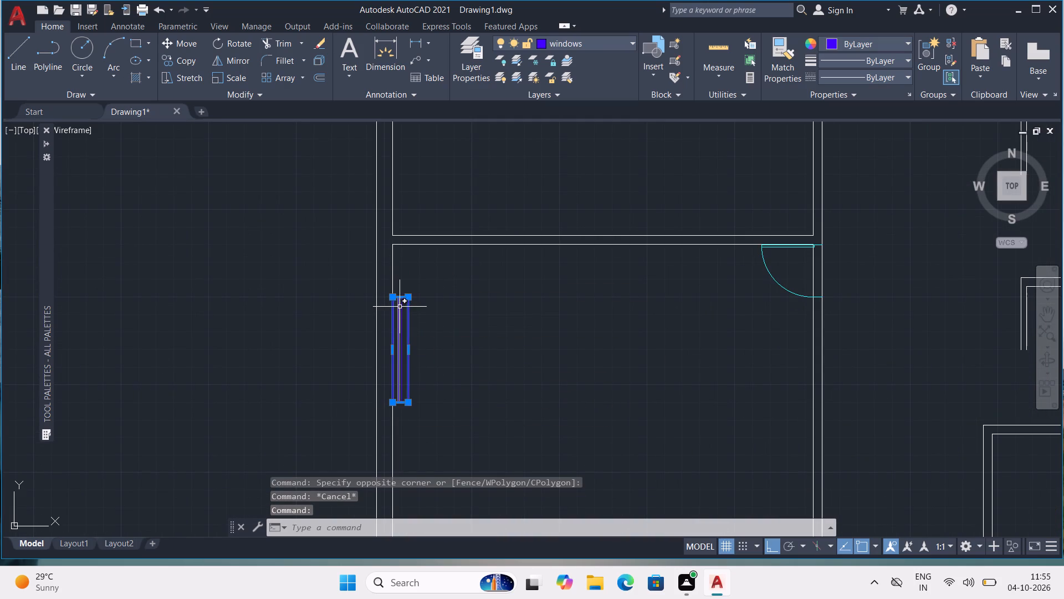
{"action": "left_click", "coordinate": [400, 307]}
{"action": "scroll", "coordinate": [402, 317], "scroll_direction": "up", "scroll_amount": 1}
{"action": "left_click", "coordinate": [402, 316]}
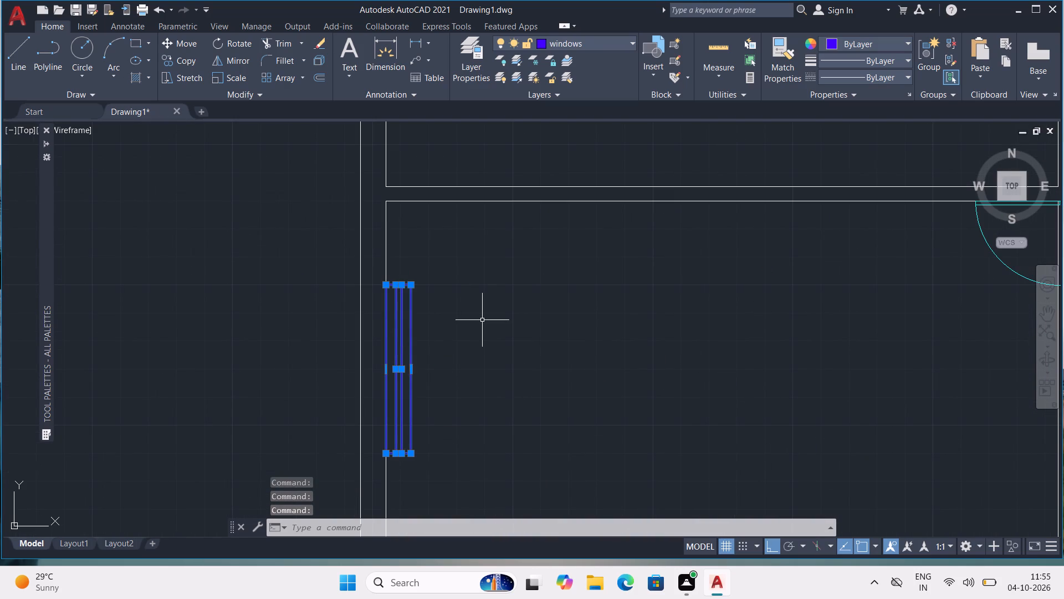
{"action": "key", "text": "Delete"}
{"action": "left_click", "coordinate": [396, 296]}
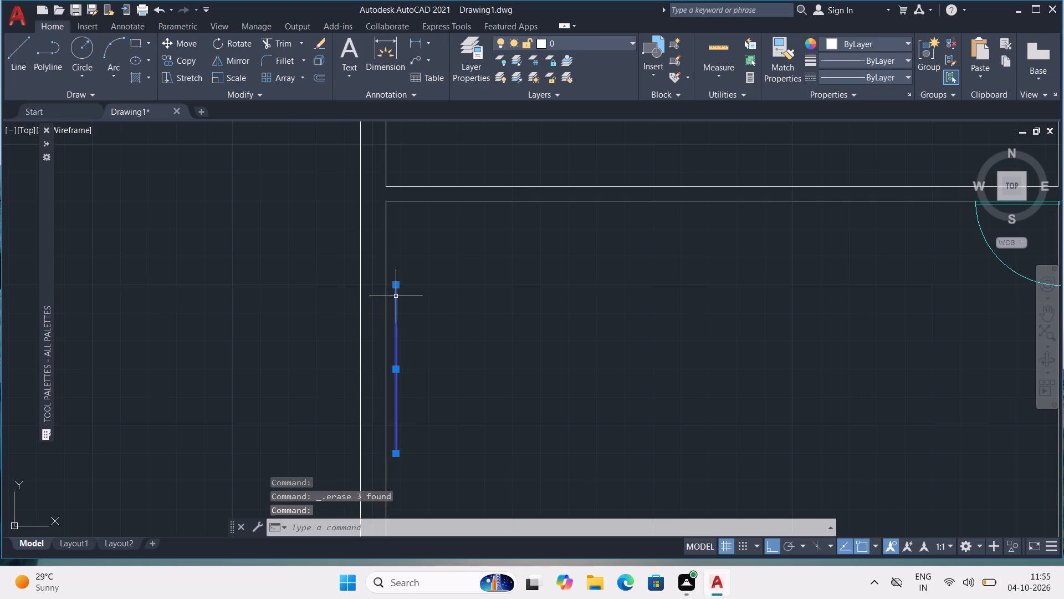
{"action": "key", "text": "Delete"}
Paste a vertical window between the wall lines of the left exterior wall in the room above the bottom-left room.
{"action": "key", "text": "ctrl+v"}
{"action": "scroll", "coordinate": [377, 327], "scroll_direction": "down", "scroll_amount": 2}
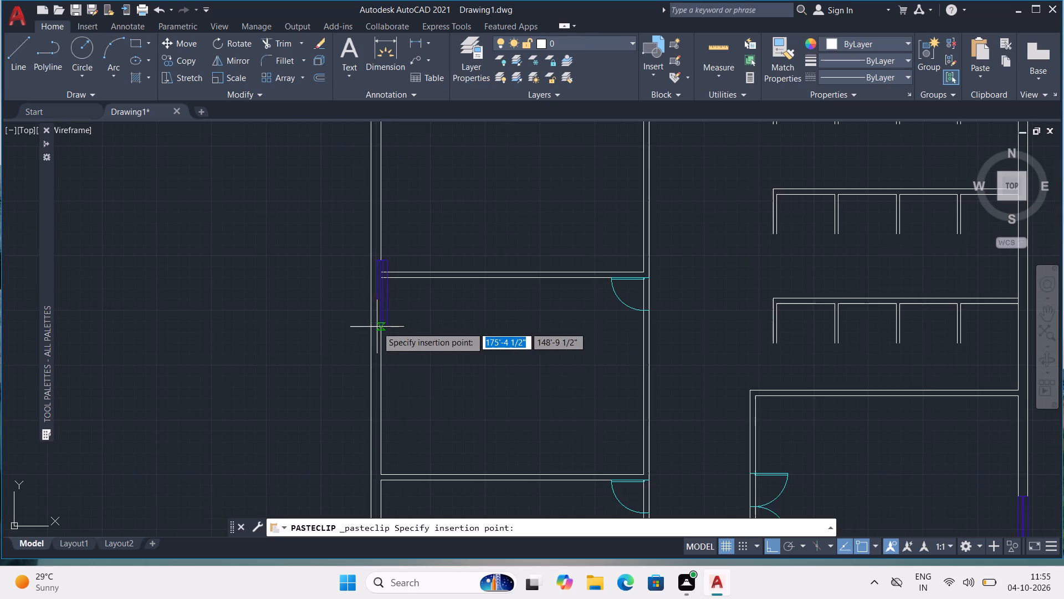
{"action": "middle_click_drag", "start_coordinate": [376, 396], "coordinate": [444, 252]}
{"action": "left_click", "coordinate": [440, 271]}
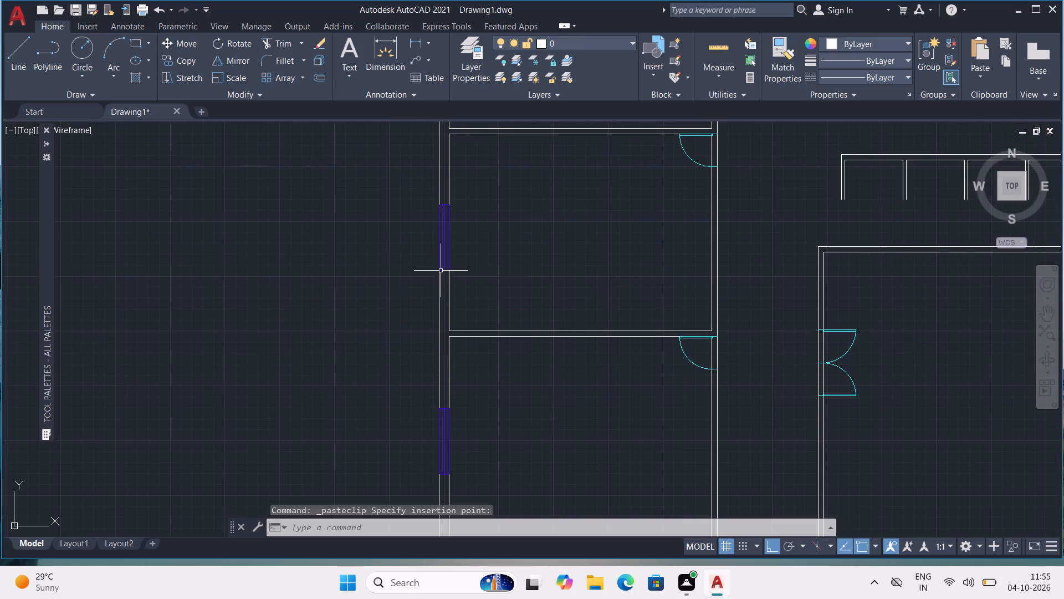
Paste another vertical window into the left exterior wall of the room directly below the top-left entrance room.
{"action": "middle_click_drag", "start_coordinate": [506, 229], "coordinate": [513, 458]}
{"action": "key", "text": "ctrl+v"}
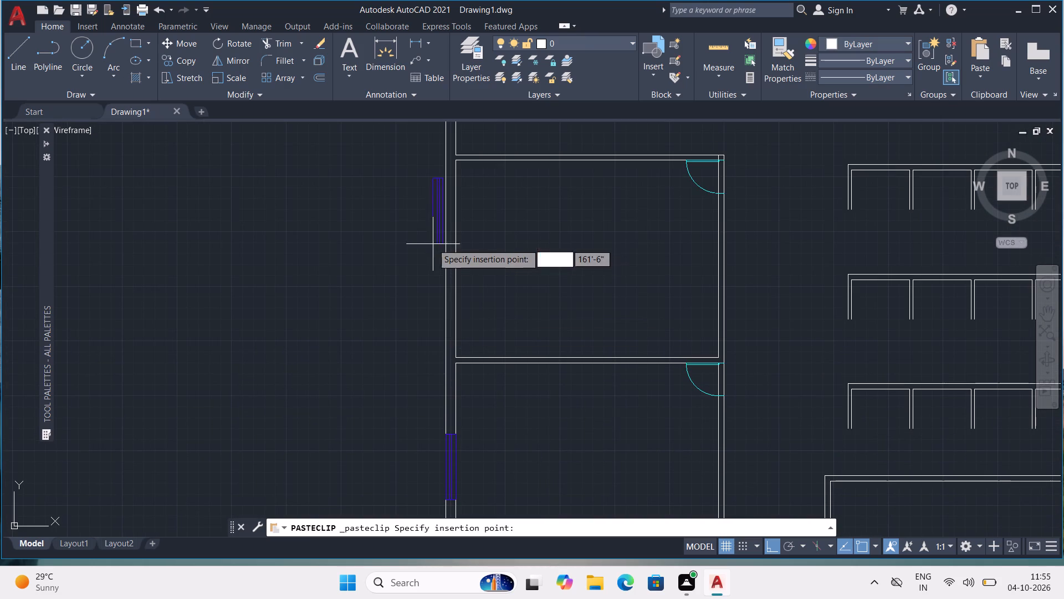
{"action": "left_click", "coordinate": [449, 271]}
Paste another vertical window into the left exterior wall of the top-left entrance room.
{"action": "middle_click_drag", "start_coordinate": [487, 231], "coordinate": [479, 435]}
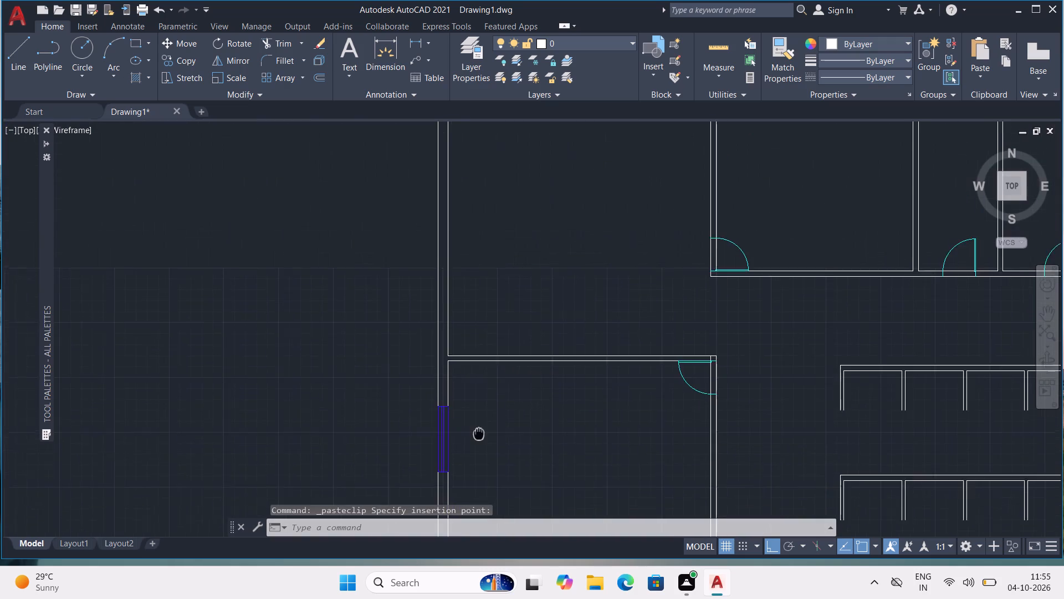
{"action": "middle_click_drag", "start_coordinate": [479, 435], "coordinate": [479, 437]}
{"action": "scroll", "coordinate": [479, 434], "scroll_direction": "down", "scroll_amount": 2}
{"action": "middle_click_drag", "start_coordinate": [502, 314], "coordinate": [453, 177]}
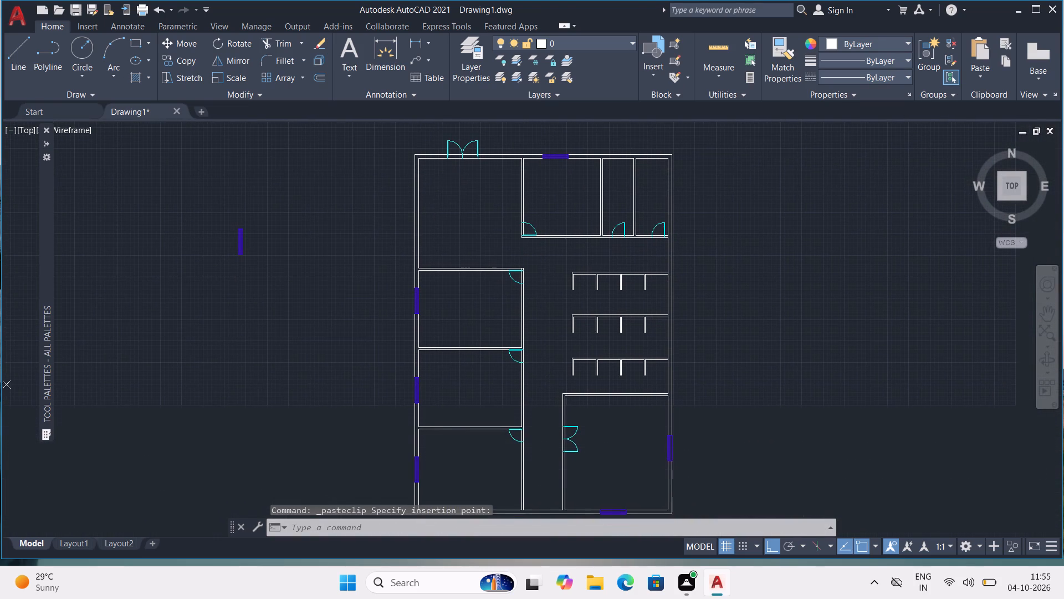
{"action": "middle_click_drag", "start_coordinate": [542, 304], "coordinate": [535, 292]}
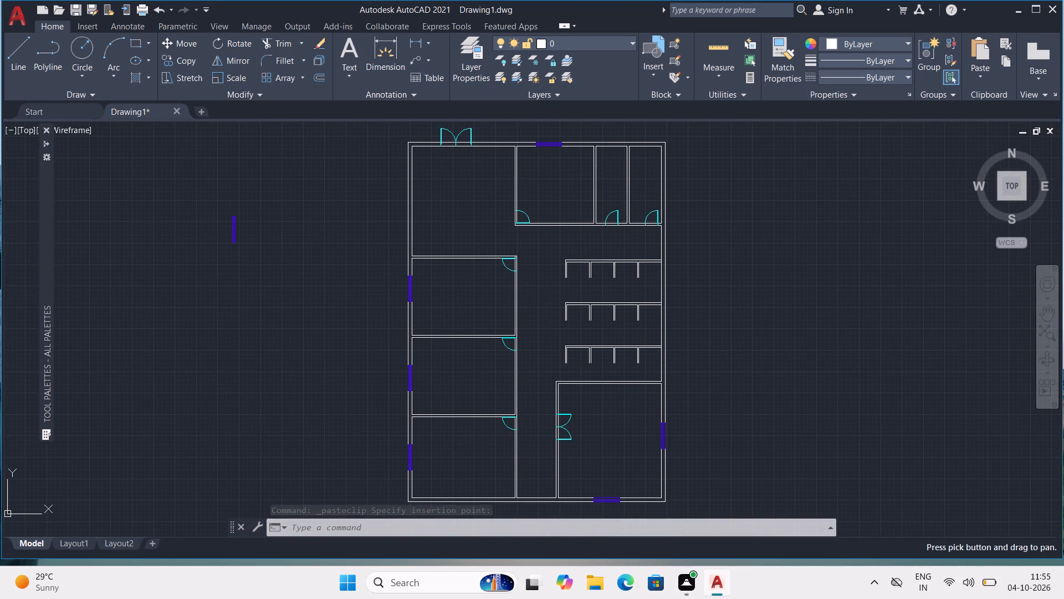
{"action": "middle_click_drag", "start_coordinate": [549, 305], "coordinate": [561, 347]}
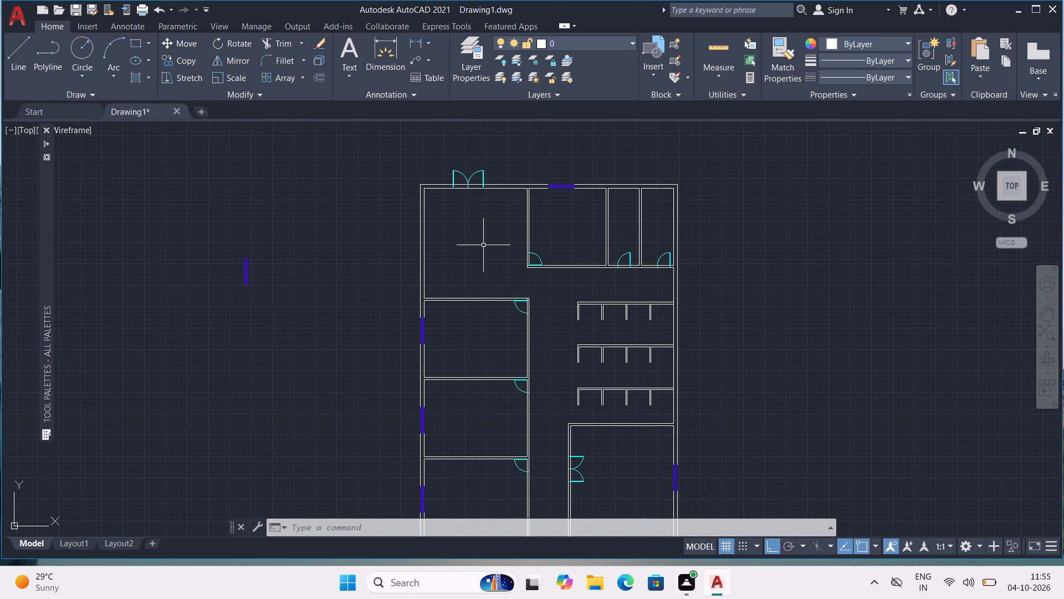
{"action": "key", "text": "ctrl+v"}
{"action": "scroll", "coordinate": [417, 244], "scroll_direction": "up", "scroll_amount": 3}
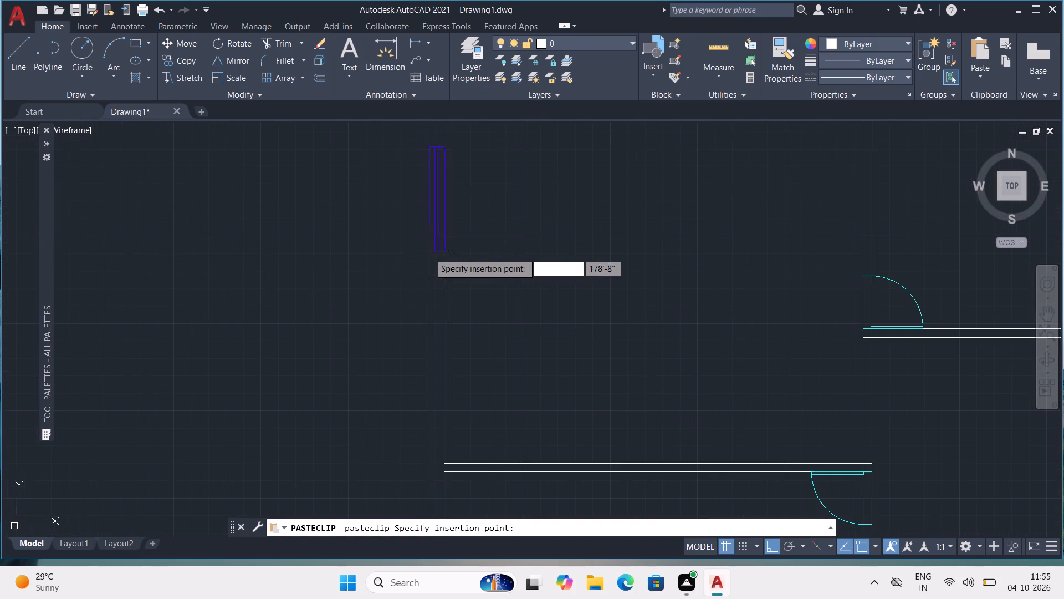
{"action": "left_click", "coordinate": [429, 253]}
Delete the spare vertical window symbol lying outside the building plan.
{"action": "scroll", "coordinate": [492, 248], "scroll_direction": "down", "scroll_amount": 2}
{"action": "left_click", "coordinate": [278, 220]}
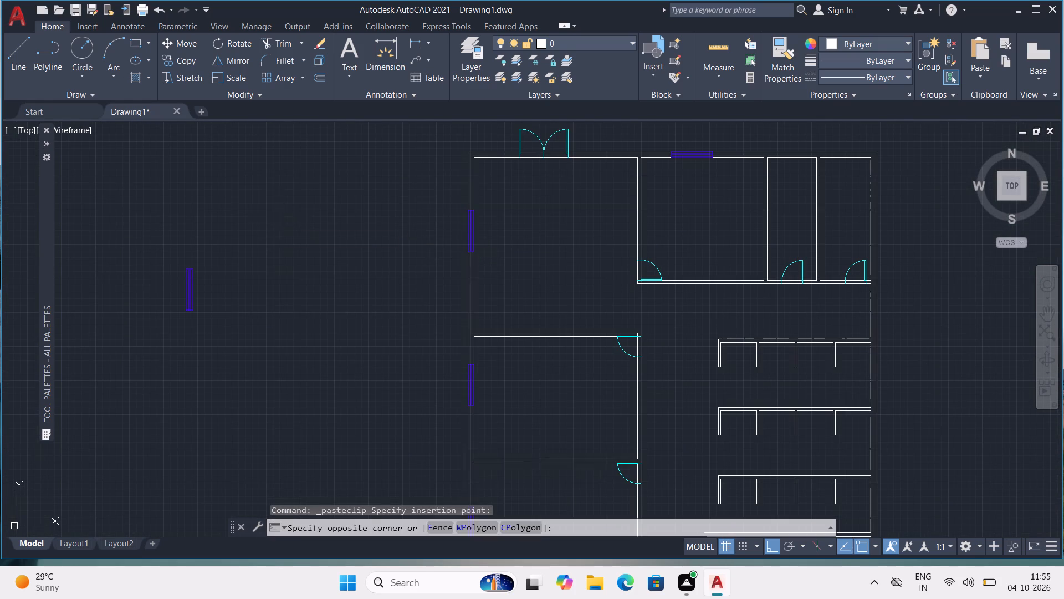
{"action": "left_click", "coordinate": [91, 404]}
{"action": "key", "text": "Delete"}
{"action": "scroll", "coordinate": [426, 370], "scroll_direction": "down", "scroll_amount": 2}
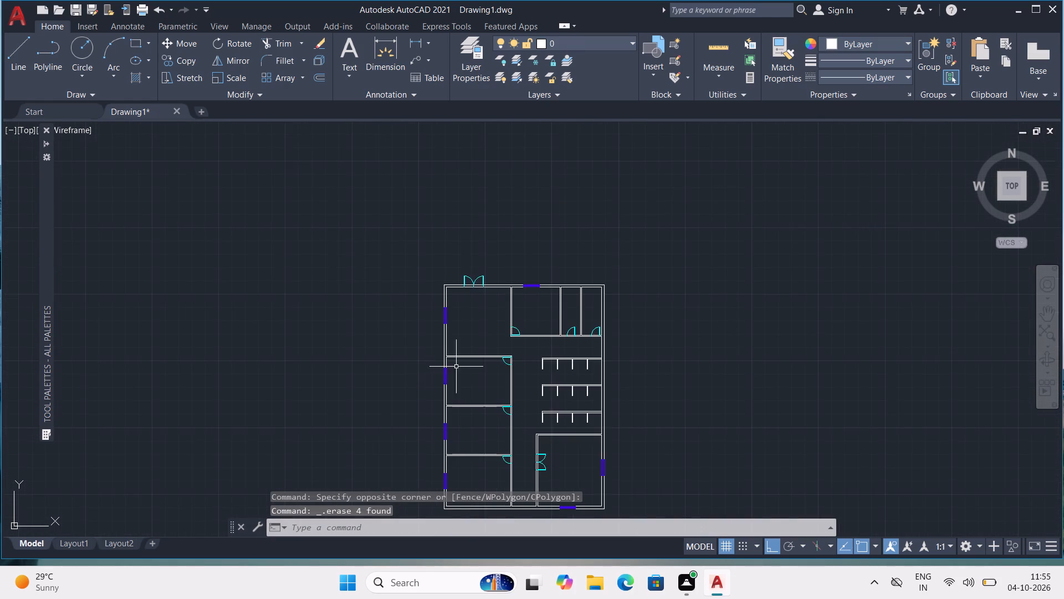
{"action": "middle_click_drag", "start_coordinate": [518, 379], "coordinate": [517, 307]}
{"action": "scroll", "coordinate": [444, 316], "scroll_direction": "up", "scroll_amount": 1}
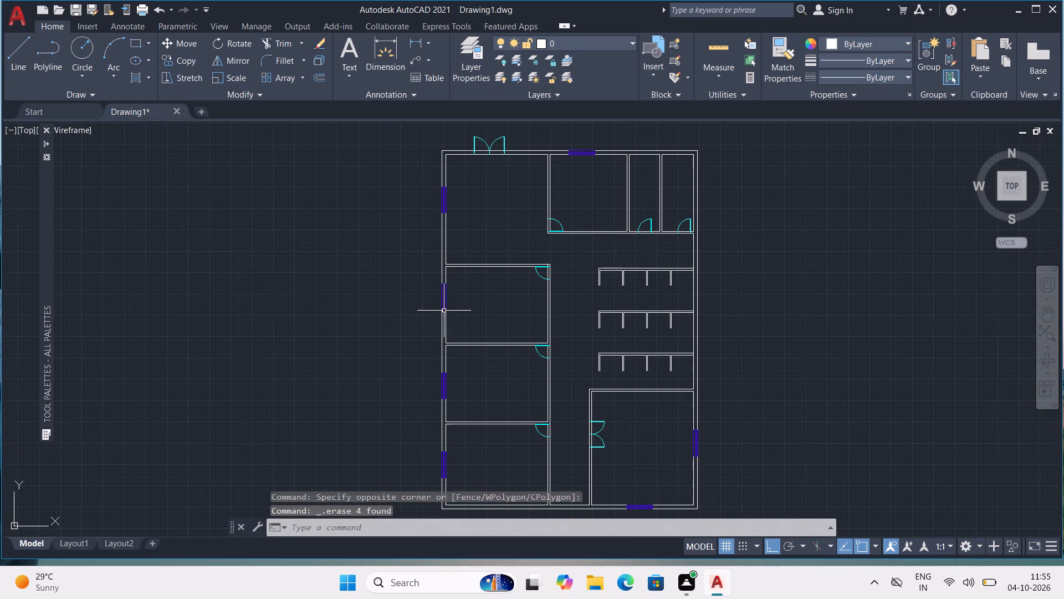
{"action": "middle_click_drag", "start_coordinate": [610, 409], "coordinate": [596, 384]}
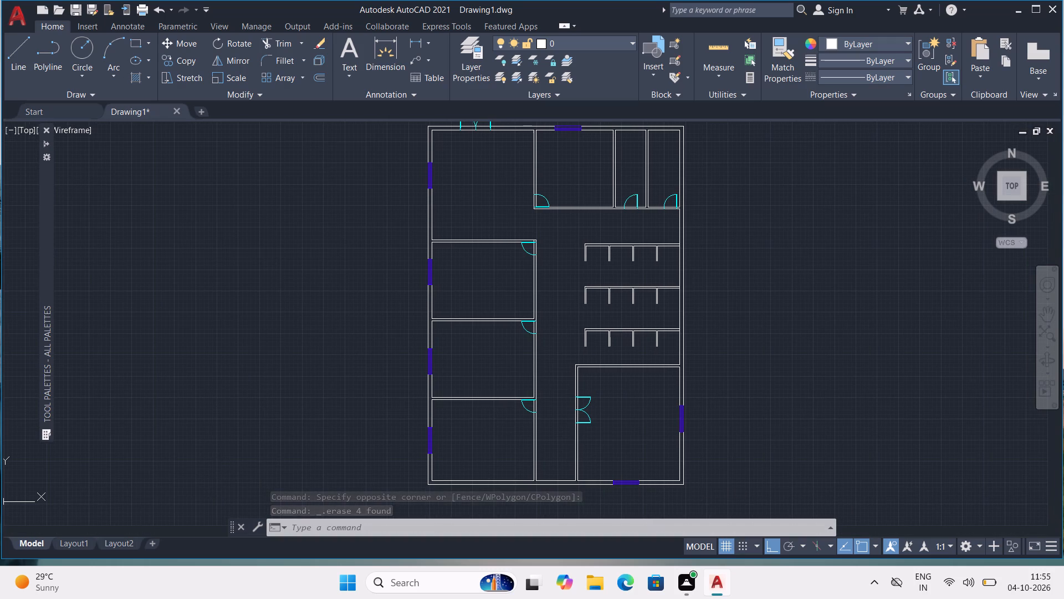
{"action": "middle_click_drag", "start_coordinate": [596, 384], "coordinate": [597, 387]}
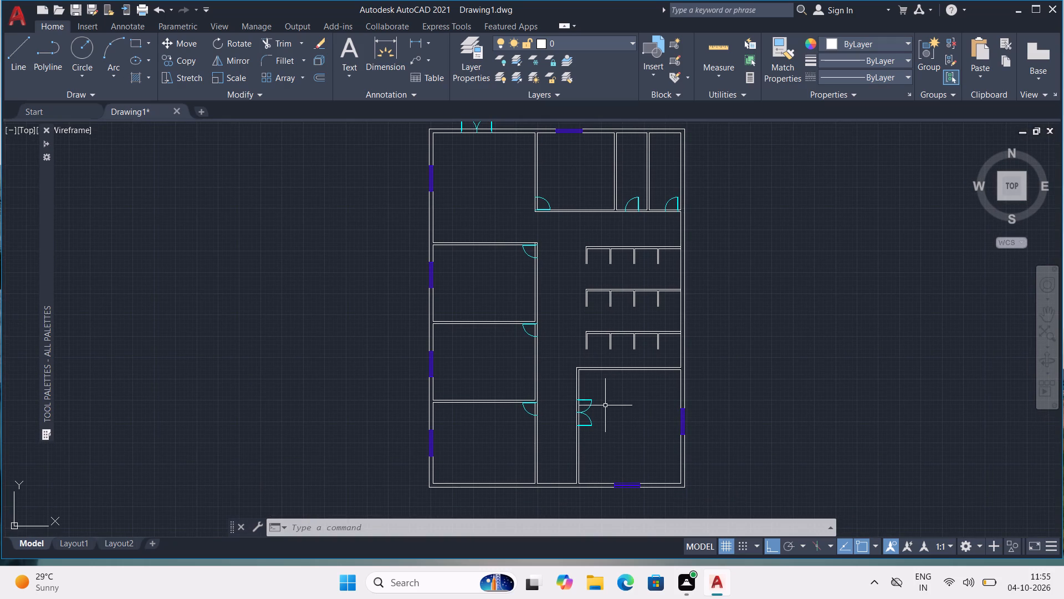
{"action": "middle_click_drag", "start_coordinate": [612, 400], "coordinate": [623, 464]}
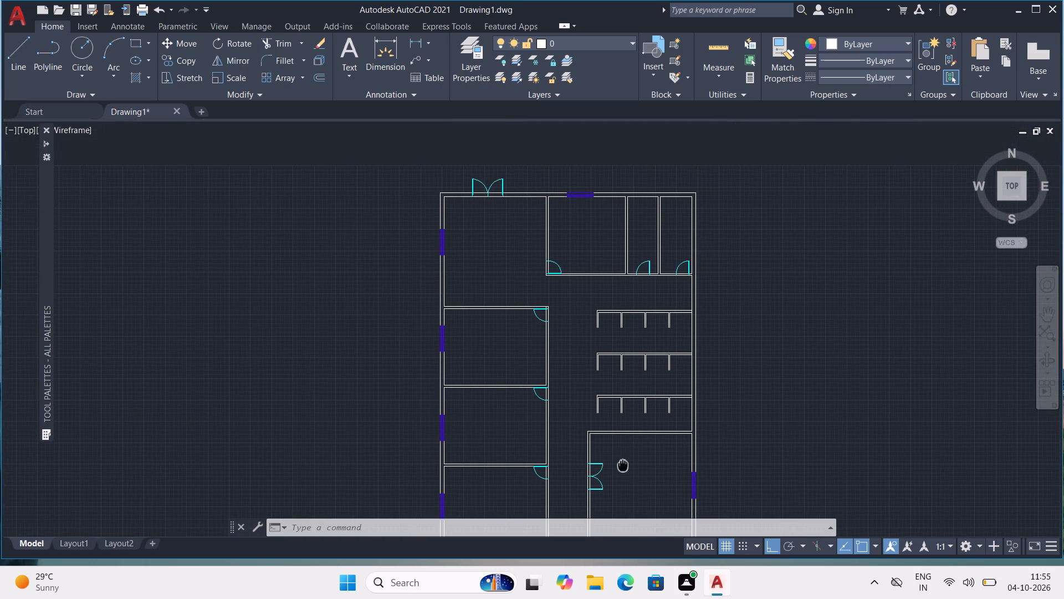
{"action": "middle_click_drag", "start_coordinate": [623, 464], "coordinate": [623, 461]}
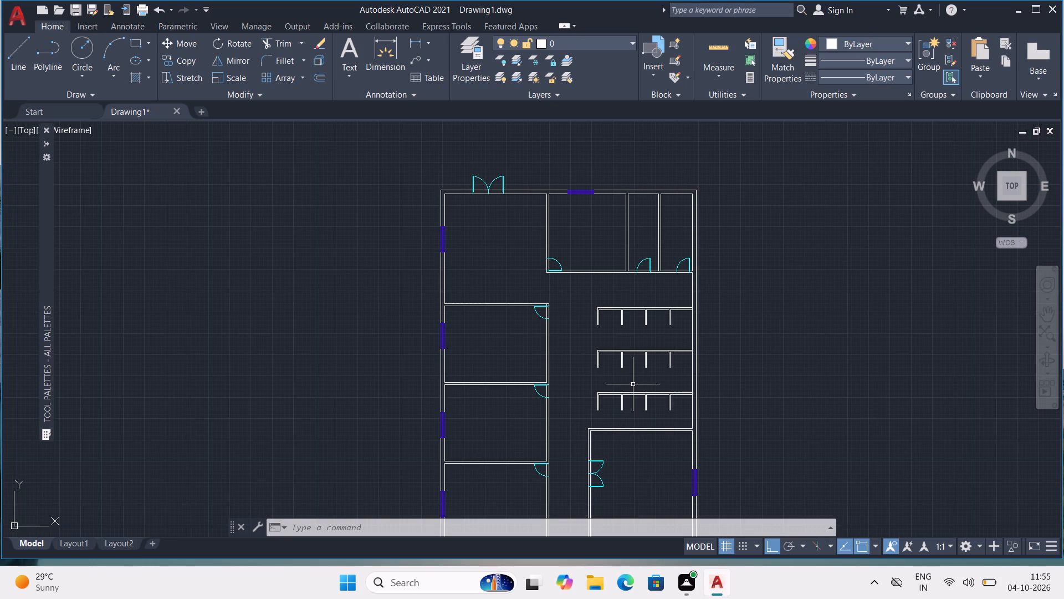
Draw a 2' by 9" rectangle in the empty area beside the building plan as a small window outline.
{"action": "middle_click_drag", "start_coordinate": [611, 361], "coordinate": [589, 309]}
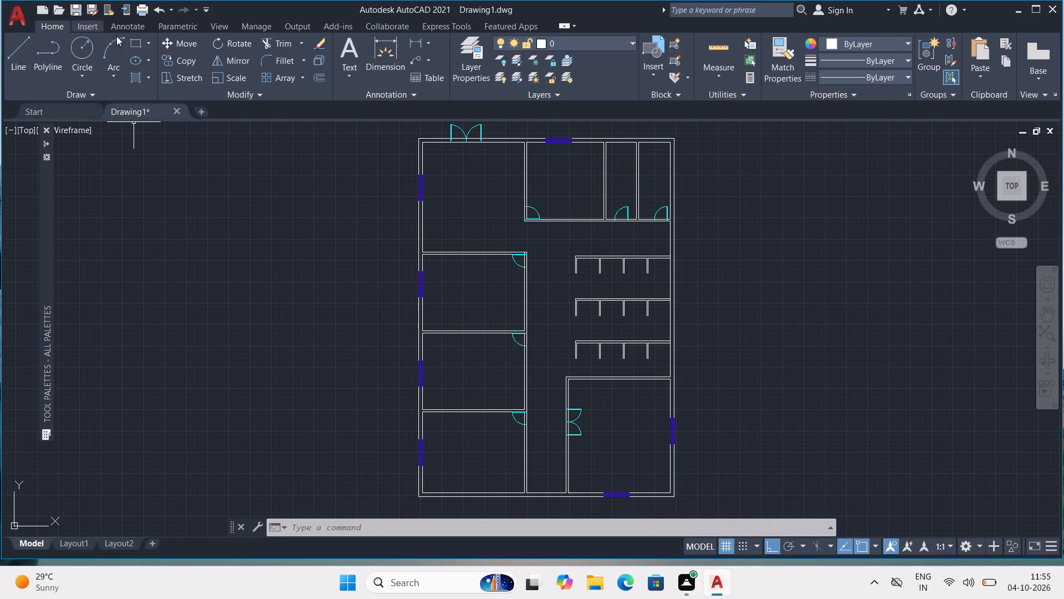
{"action": "left_click", "coordinate": [135, 38]}
{"action": "left_click", "coordinate": [158, 201]}
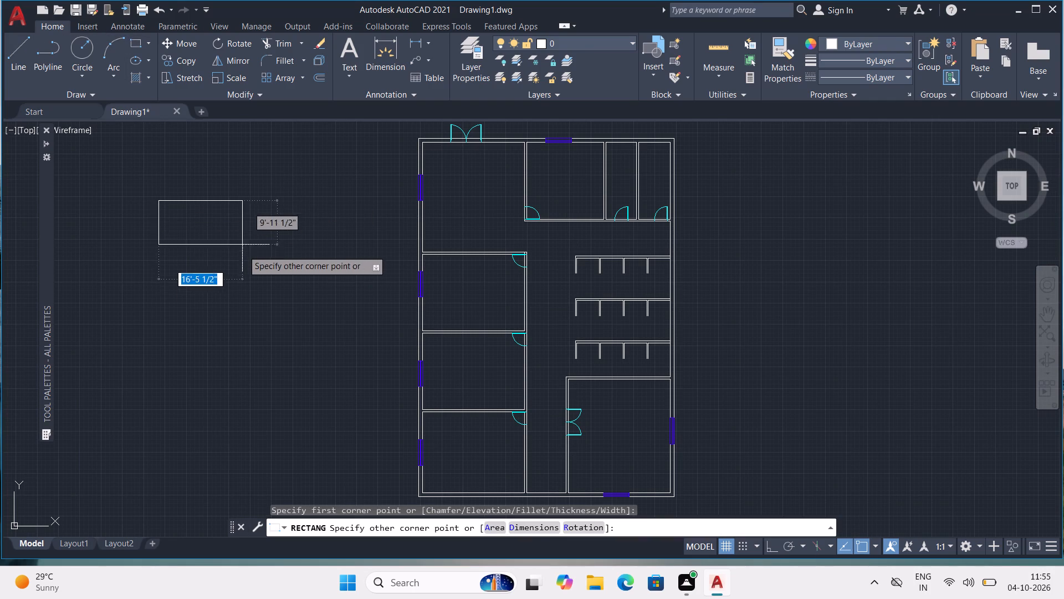
{"action": "type", "text": "2'"}
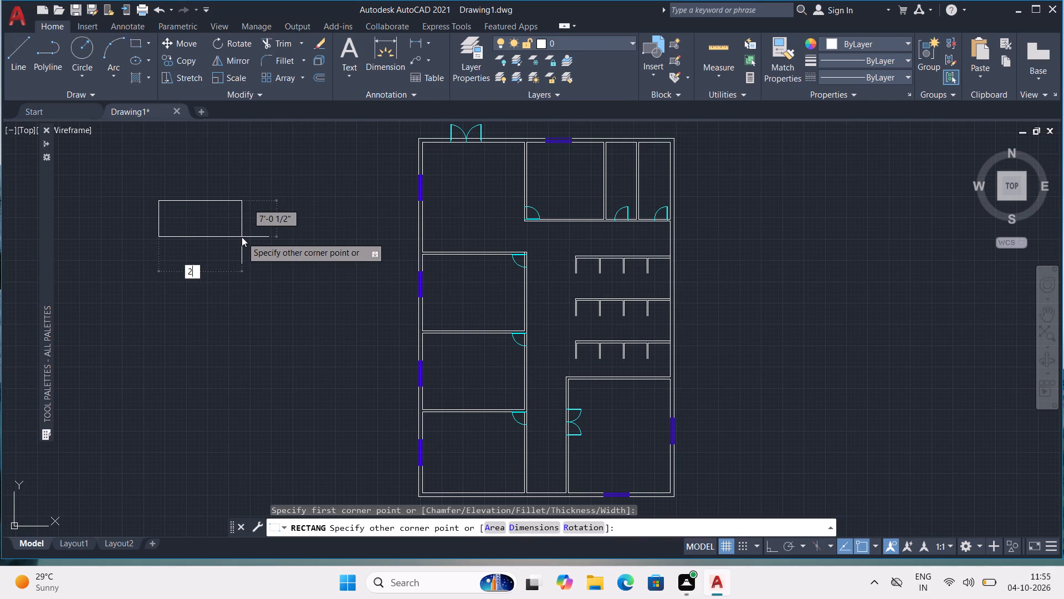
{"action": "key", "text": "Tab"}
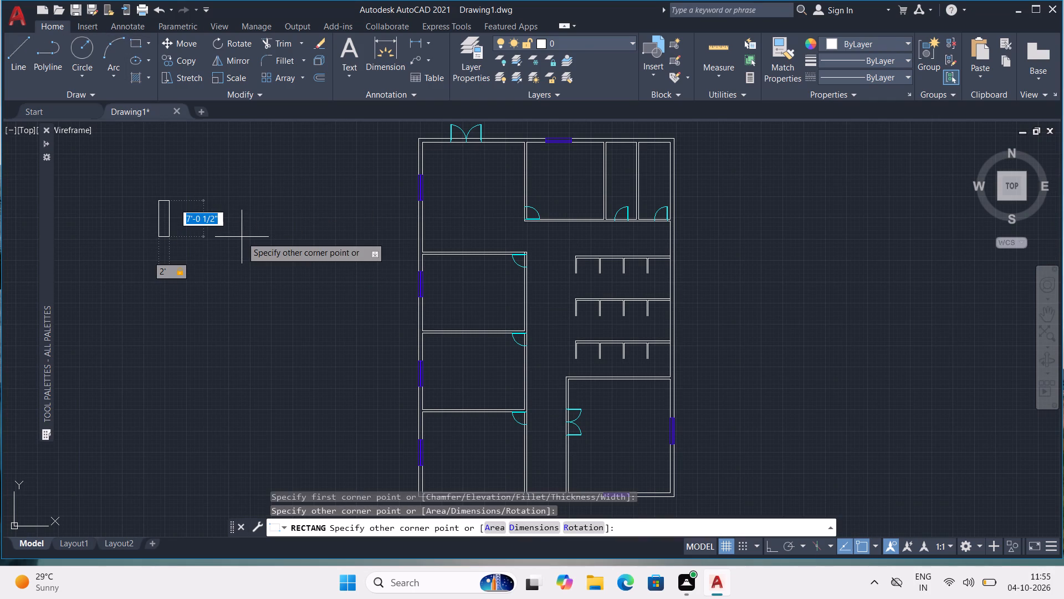
{"action": "type", "text": "9\""}
{"action": "key", "text": "Return"}
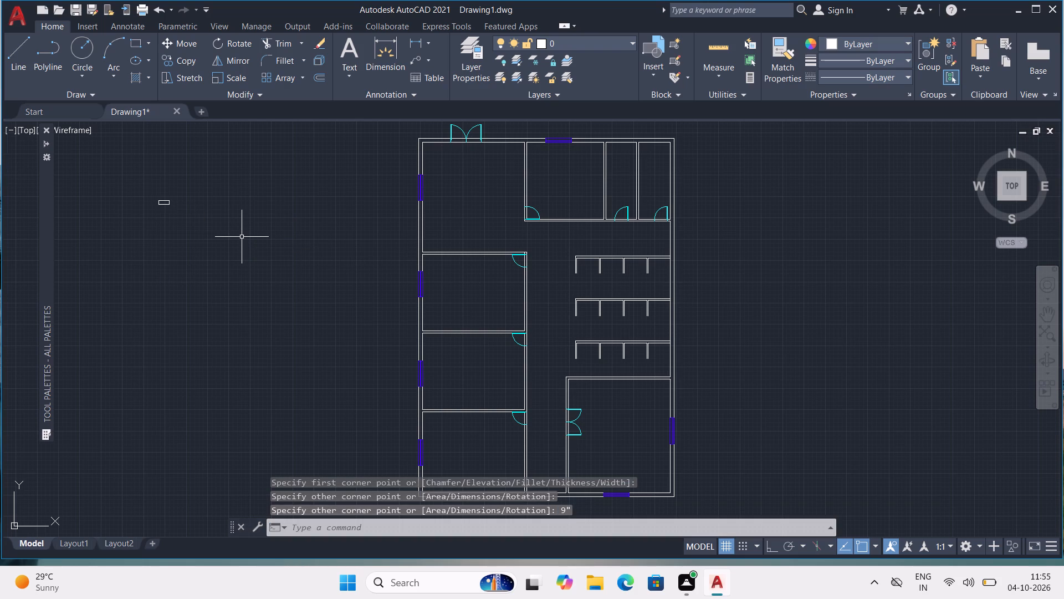
Draw a horizontal centre line across the small window rectangle between the midpoints of its short sides.
{"action": "scroll", "coordinate": [142, 146], "scroll_direction": "up", "scroll_amount": 3}
{"action": "middle_click_drag", "start_coordinate": [207, 336], "coordinate": [236, 296]}
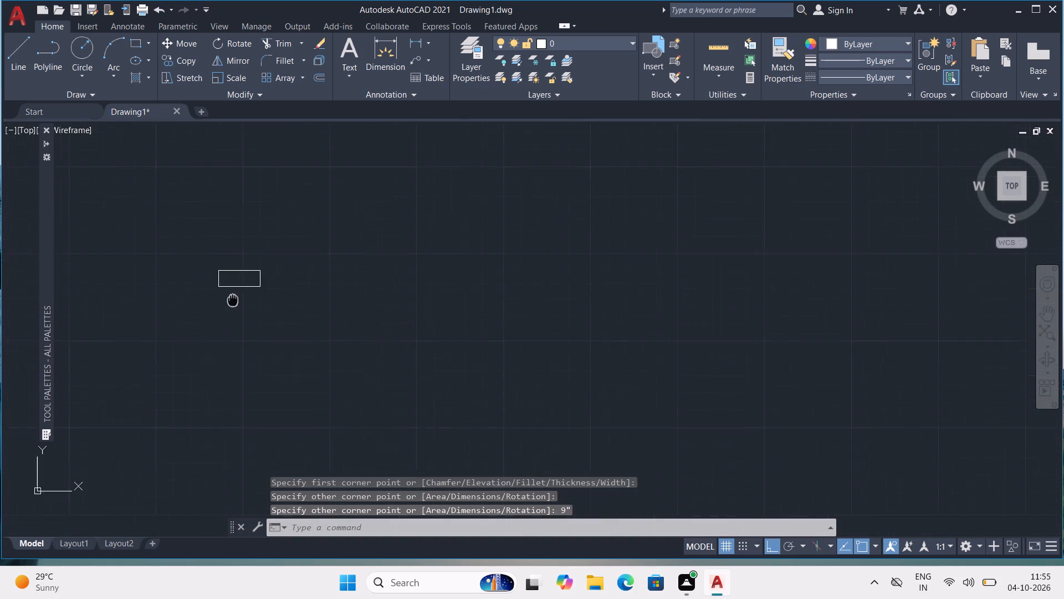
{"action": "middle_click_drag", "start_coordinate": [236, 296], "coordinate": [244, 290]}
{"action": "scroll", "coordinate": [245, 288], "scroll_direction": "up", "scroll_amount": 1}
{"action": "left_click", "coordinate": [22, 46]}
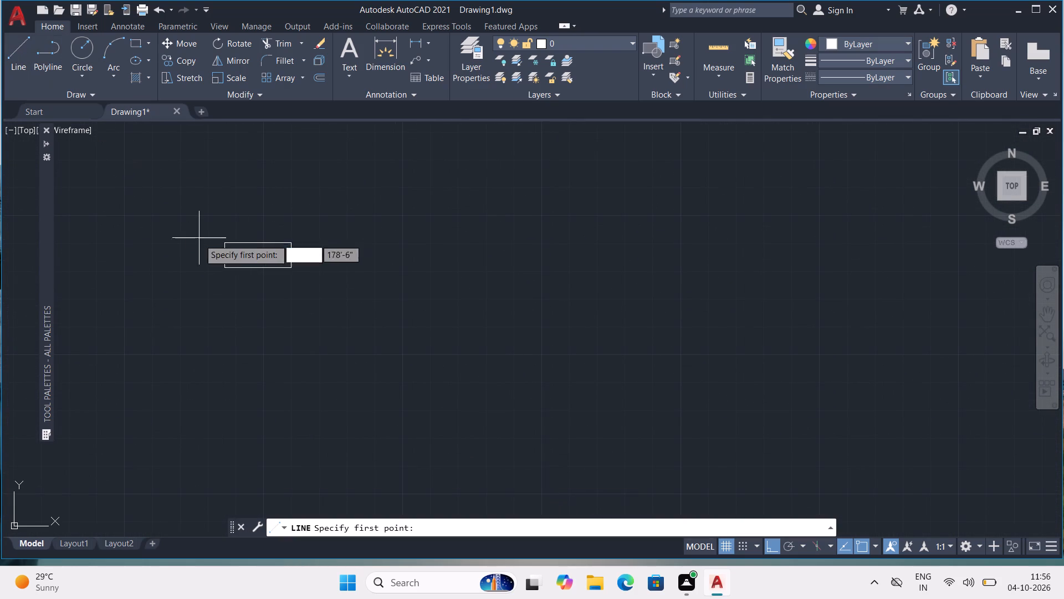
{"action": "left_click", "coordinate": [223, 256]}
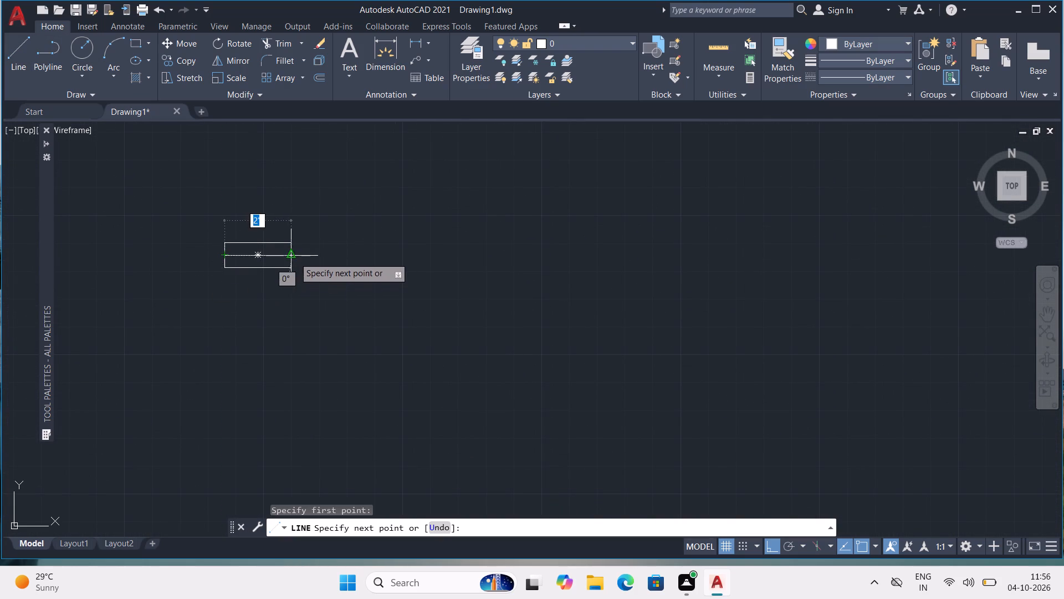
{"action": "left_click", "coordinate": [294, 257]}
{"action": "key", "text": "Escape"}
Move the small window's rectangle and centre line to the windows layer.
{"action": "left_click_drag", "start_coordinate": [182, 220], "coordinate": [250, 246]}
{"action": "left_click", "coordinate": [353, 328]}
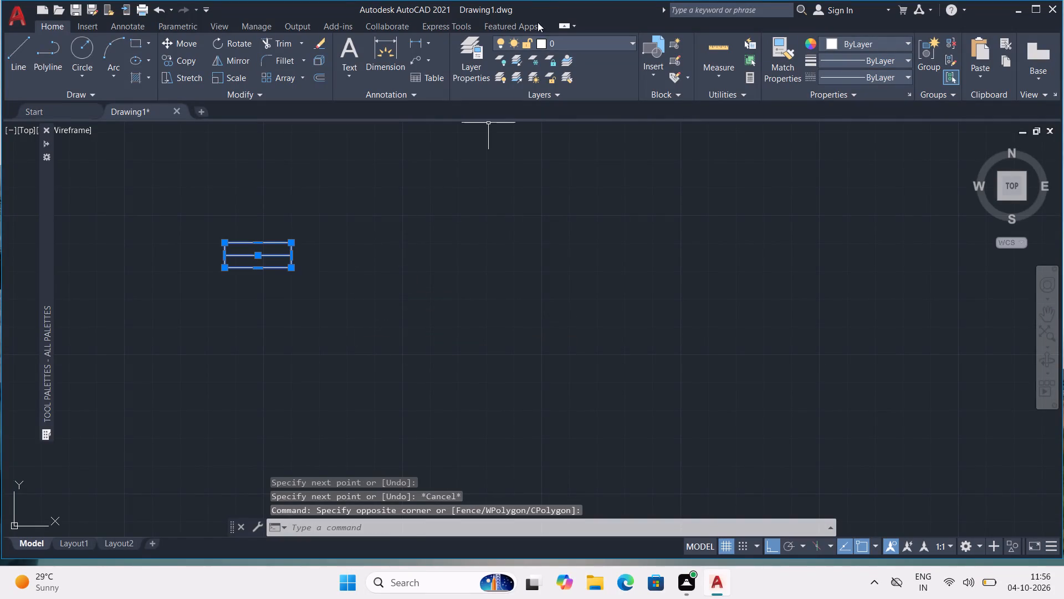
{"action": "left_click", "coordinate": [574, 43]}
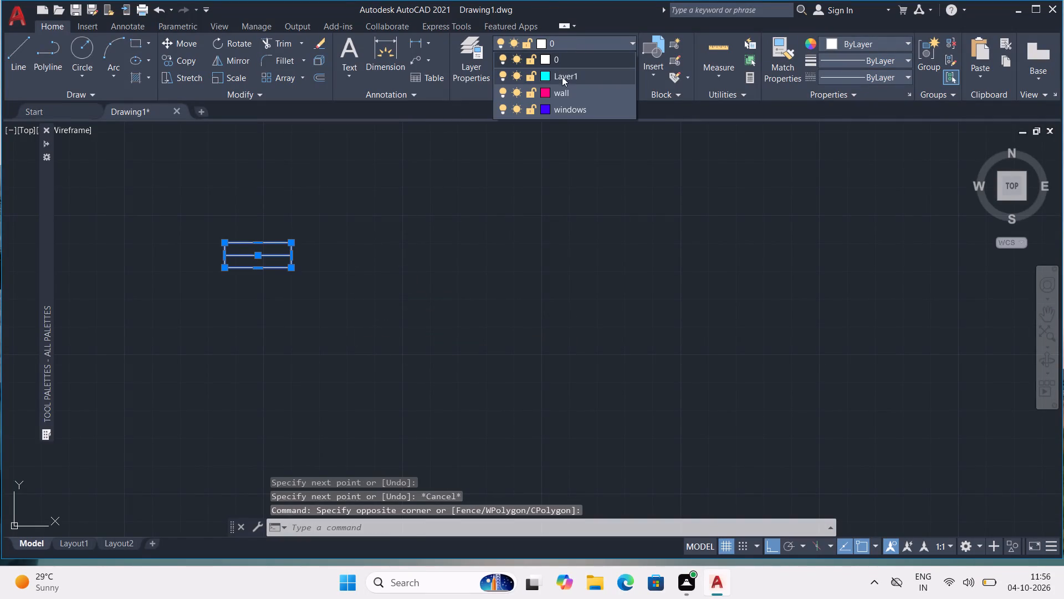
{"action": "left_click", "coordinate": [560, 109]}
{"action": "key", "text": "Escape"}
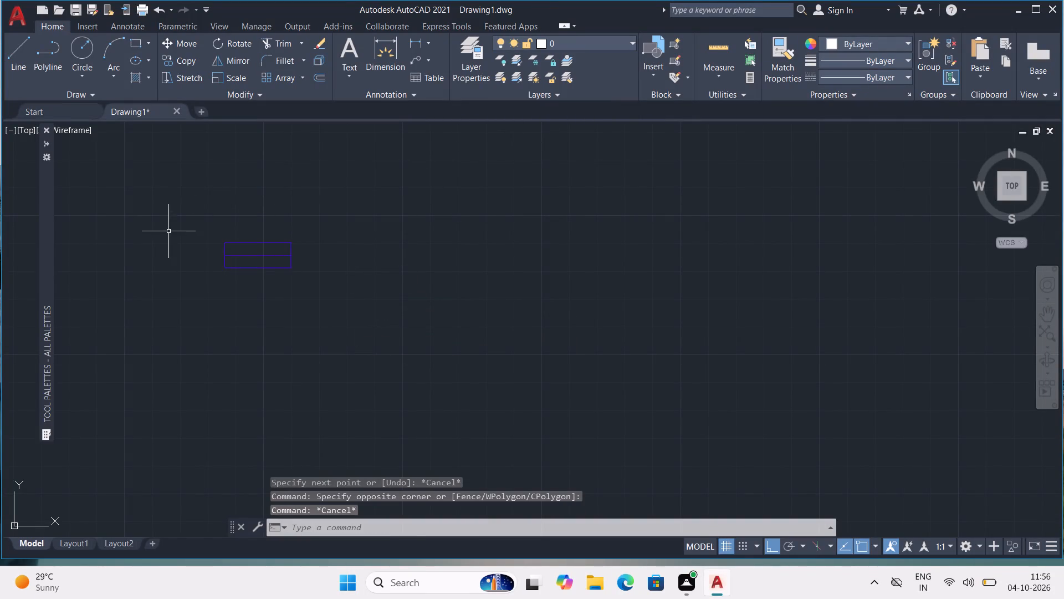
Copy the 2' window symbol and paste it into the top exterior wall of the first narrow room.
{"action": "left_click", "coordinate": [172, 227]}
{"action": "left_click", "coordinate": [396, 326]}
{"action": "key", "text": "ctrl+c"}
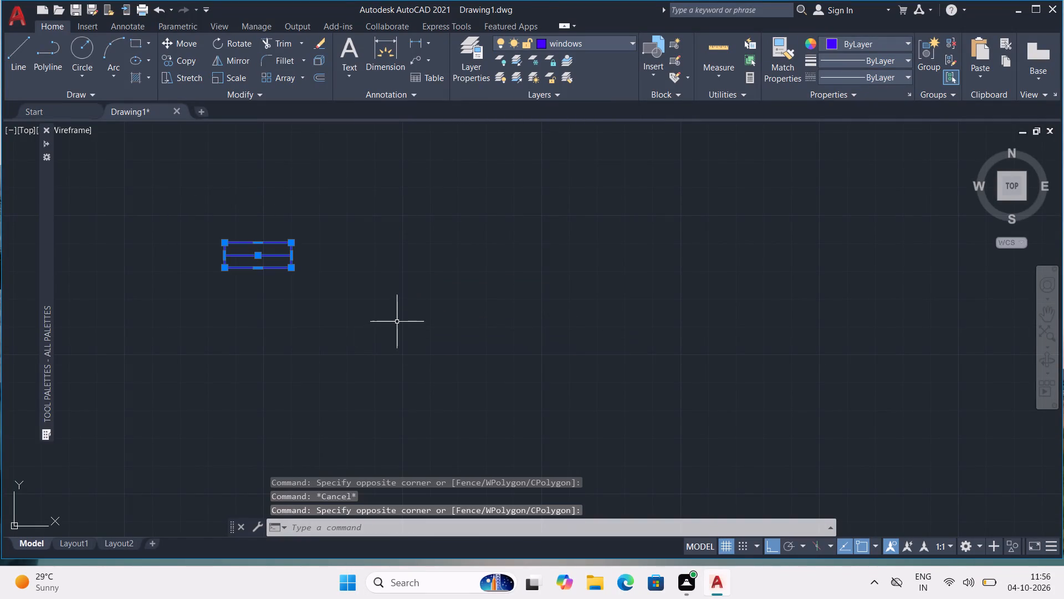
{"action": "key", "text": "ctrl+v"}
{"action": "scroll", "coordinate": [595, 304], "scroll_direction": "down", "scroll_amount": 2, "text": "ctrl"}
{"action": "middle_click_drag", "start_coordinate": [763, 295], "coordinate": [0, 283]}
{"action": "middle_click_drag", "start_coordinate": [550, 213], "coordinate": [422, 476]}
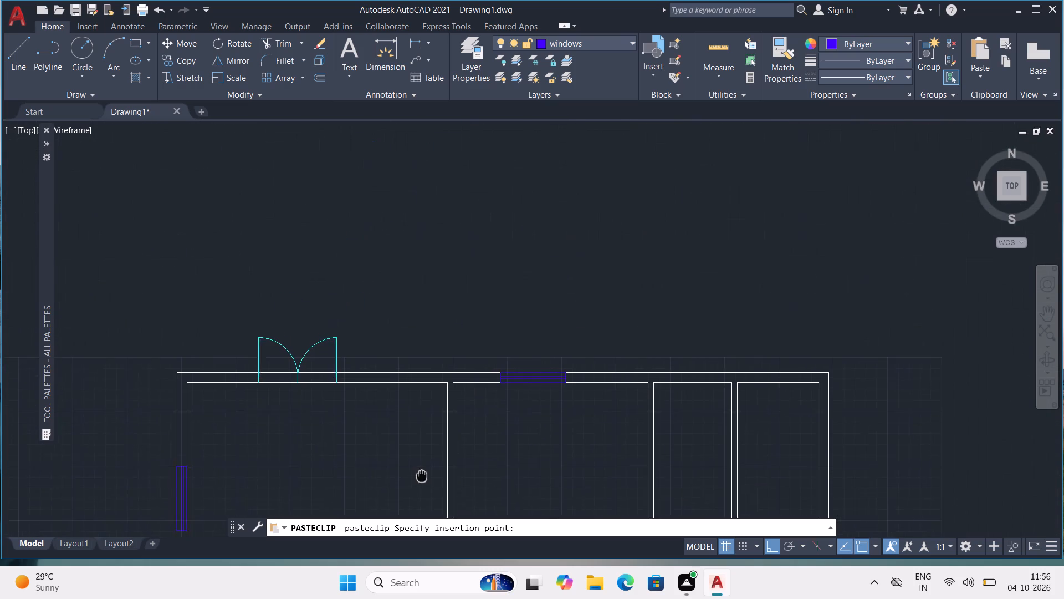
{"action": "middle_click_drag", "start_coordinate": [422, 476], "coordinate": [424, 467]}
{"action": "scroll", "coordinate": [689, 394], "scroll_direction": "up", "scroll_amount": 3}
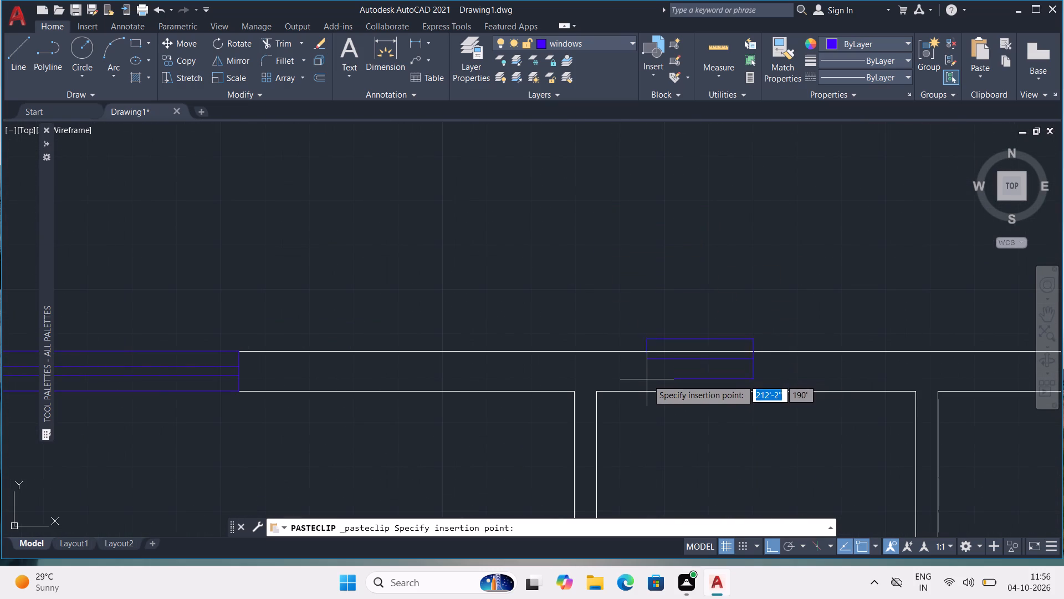
{"action": "left_click", "coordinate": [654, 394]}
Paste another 2' window into the top exterior wall of the narrow room in the plan's top-right corner.
{"action": "scroll", "coordinate": [751, 363], "scroll_direction": "down", "scroll_amount": 2}
{"action": "middle_click_drag", "start_coordinate": [891, 412], "coordinate": [699, 351]}
{"action": "key", "text": "ctrl+v"}
{"action": "left_click", "coordinate": [693, 314]}
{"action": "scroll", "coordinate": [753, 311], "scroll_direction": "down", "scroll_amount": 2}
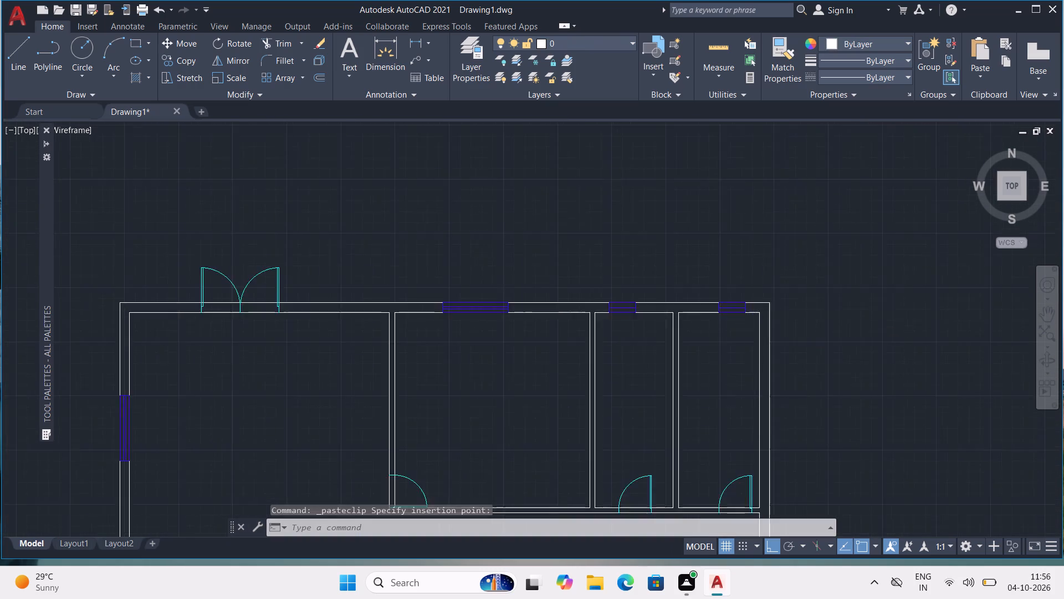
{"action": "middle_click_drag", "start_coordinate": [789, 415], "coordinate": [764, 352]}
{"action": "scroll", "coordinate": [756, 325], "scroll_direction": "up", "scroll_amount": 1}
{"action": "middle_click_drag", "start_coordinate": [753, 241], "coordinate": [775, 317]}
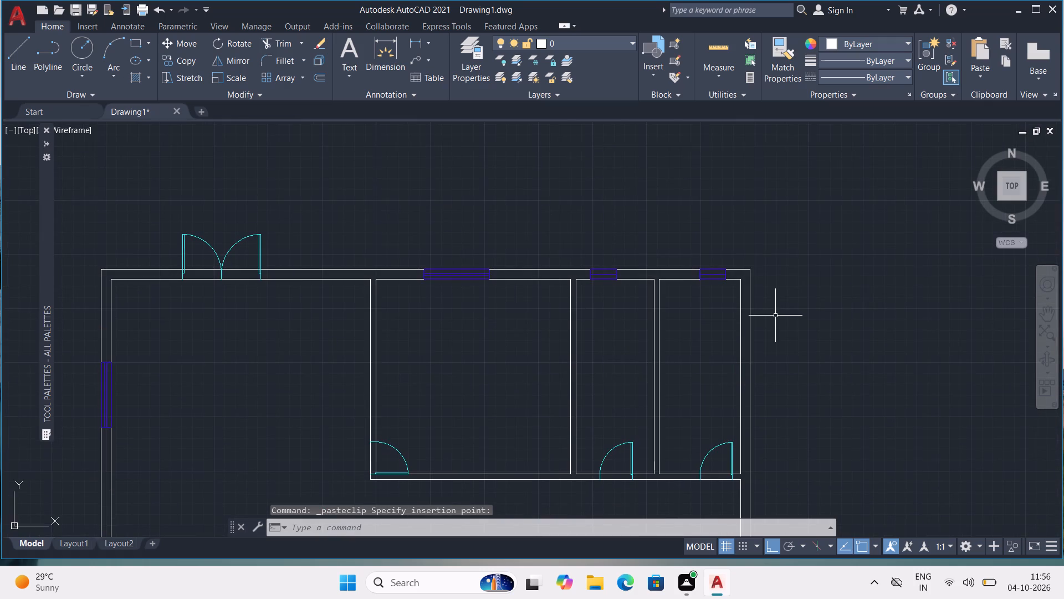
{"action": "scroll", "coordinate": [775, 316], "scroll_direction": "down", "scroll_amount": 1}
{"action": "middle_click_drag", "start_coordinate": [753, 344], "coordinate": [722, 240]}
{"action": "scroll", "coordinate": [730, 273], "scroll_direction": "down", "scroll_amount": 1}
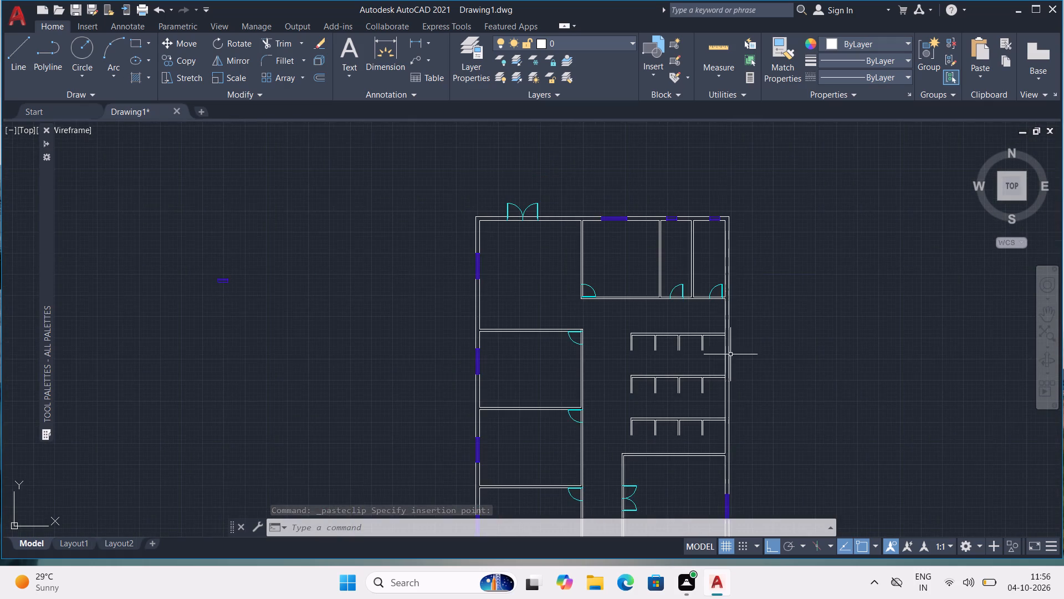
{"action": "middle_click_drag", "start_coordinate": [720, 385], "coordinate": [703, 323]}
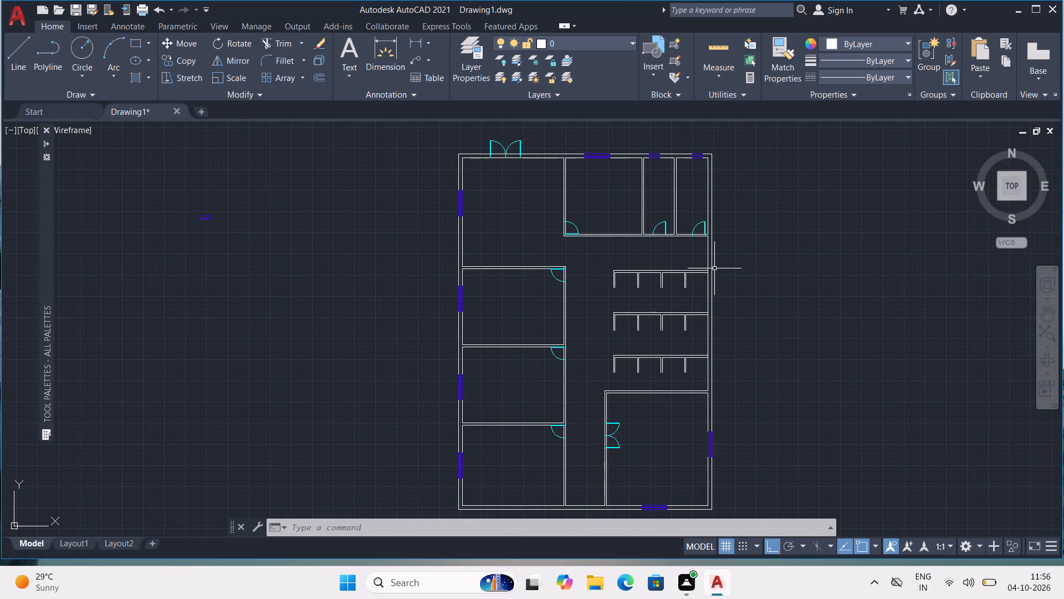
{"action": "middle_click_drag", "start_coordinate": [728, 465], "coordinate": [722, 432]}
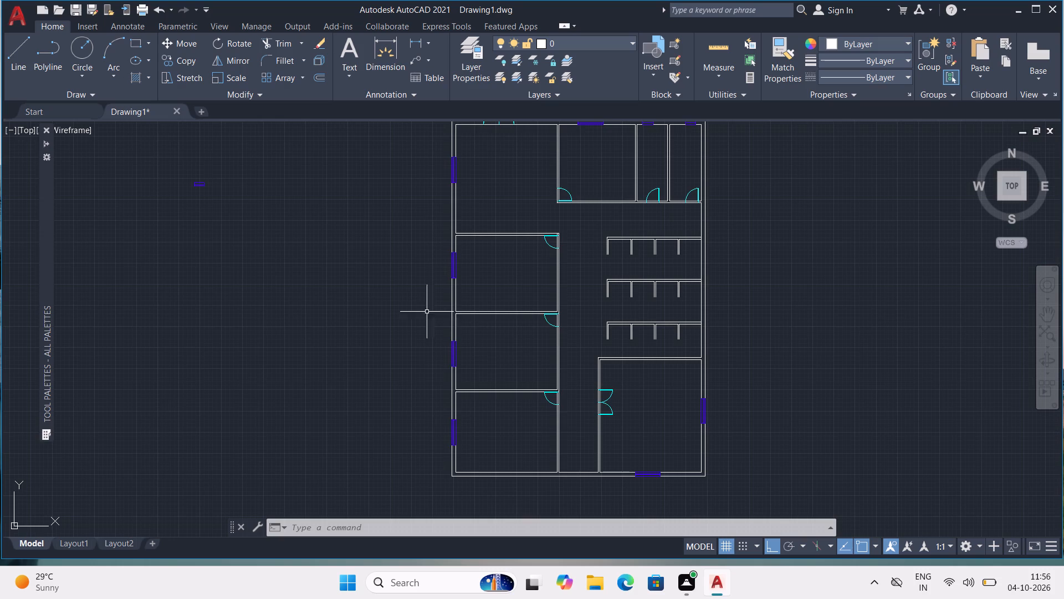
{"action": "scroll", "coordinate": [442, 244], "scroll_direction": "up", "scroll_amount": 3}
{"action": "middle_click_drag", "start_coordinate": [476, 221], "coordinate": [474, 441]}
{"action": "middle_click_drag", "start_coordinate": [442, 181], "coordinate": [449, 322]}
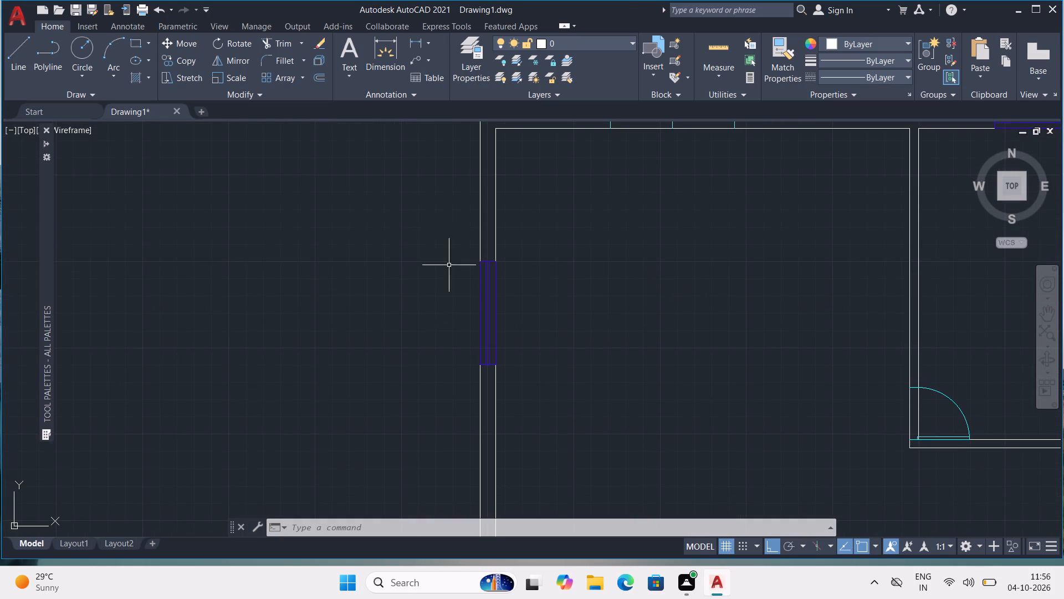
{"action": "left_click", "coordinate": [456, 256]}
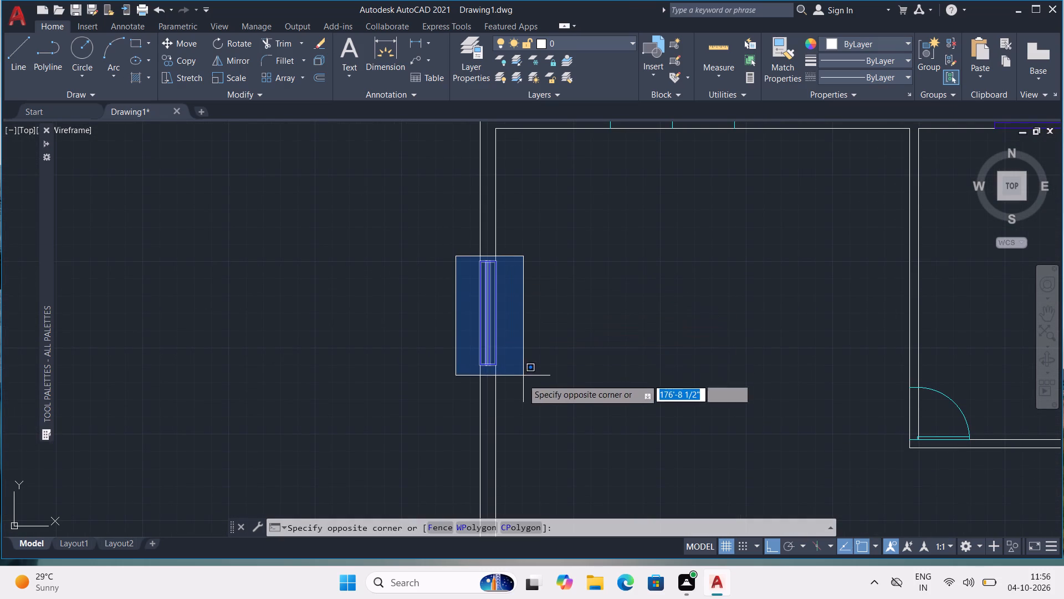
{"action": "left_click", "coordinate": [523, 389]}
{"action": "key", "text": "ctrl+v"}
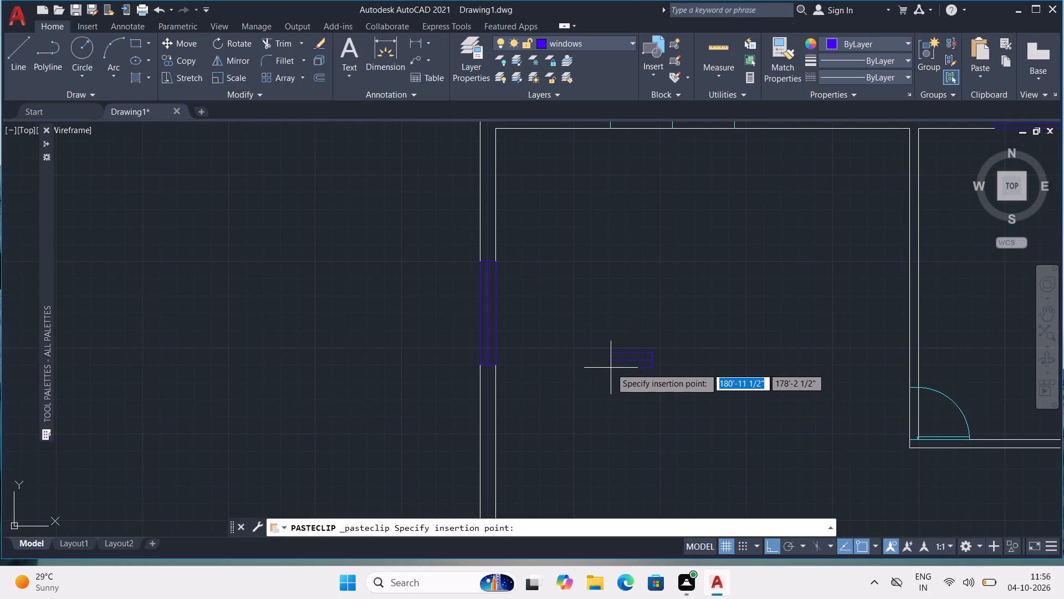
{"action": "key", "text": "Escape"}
Copy the top-left room's vertical window and paste it into the right exterior wall just above the upper stall row.
{"action": "left_click", "coordinate": [429, 230]}
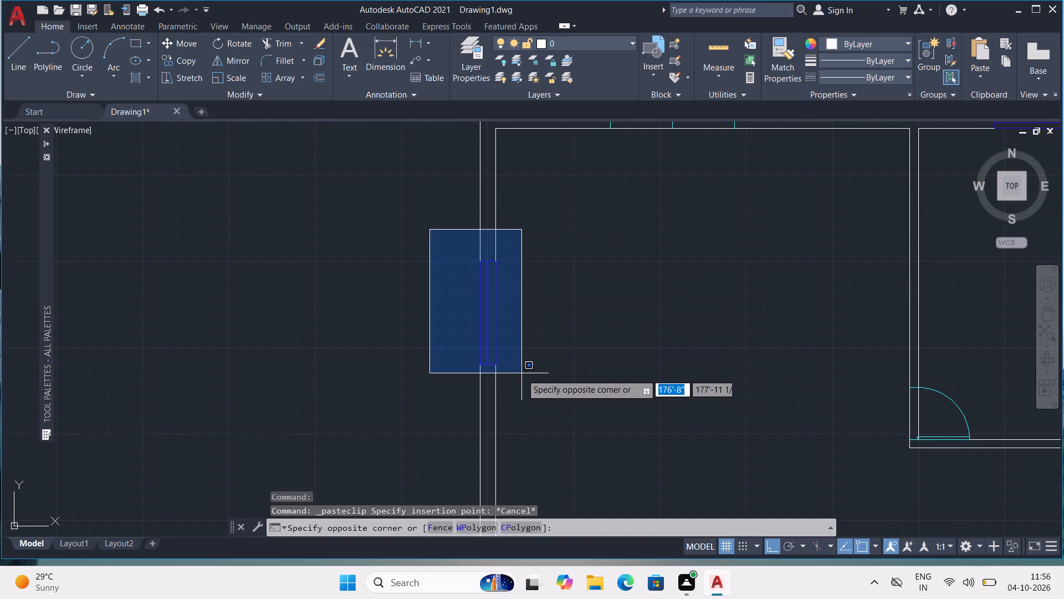
{"action": "left_click", "coordinate": [521, 375]}
{"action": "key", "text": "ctrl+c"}
{"action": "key", "text": "ctrl+v"}
{"action": "scroll", "coordinate": [654, 339], "scroll_direction": "up", "scroll_amount": 1, "text": "ctrl"}
{"action": "scroll", "coordinate": [654, 338], "scroll_direction": "down", "scroll_amount": 2, "text": "ctrl"}
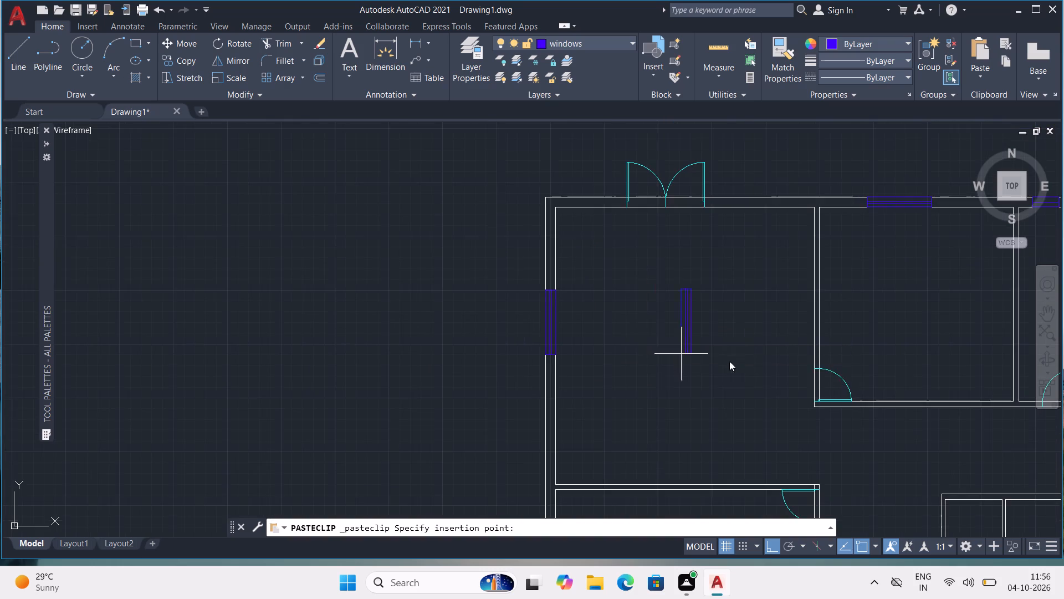
{"action": "middle_click_drag", "start_coordinate": [723, 358], "coordinate": [0, 283]}
{"action": "middle_click_drag", "start_coordinate": [383, 403], "coordinate": [422, 240]}
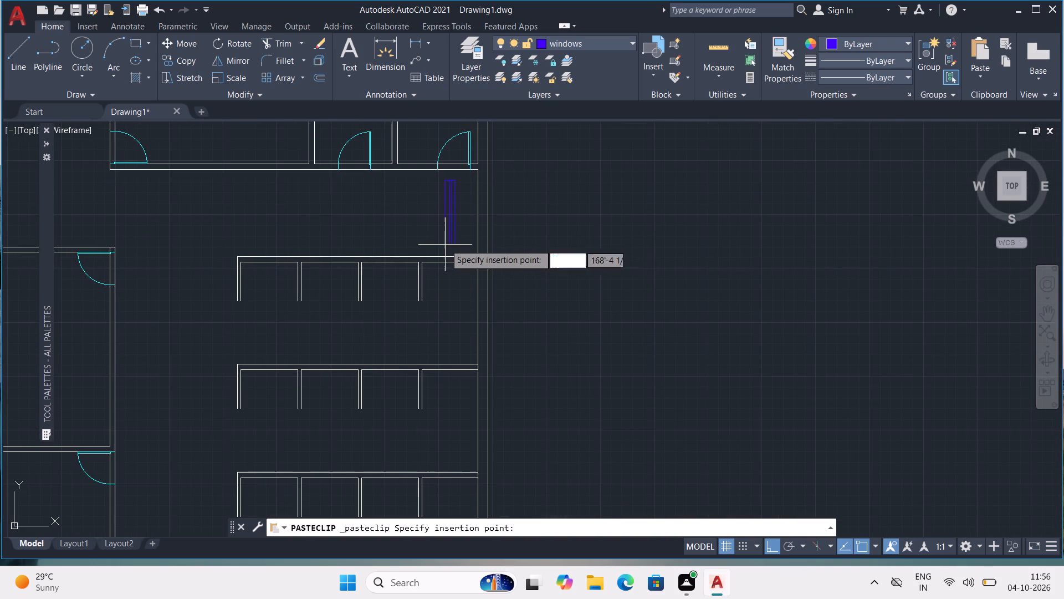
{"action": "left_click", "coordinate": [480, 256]}
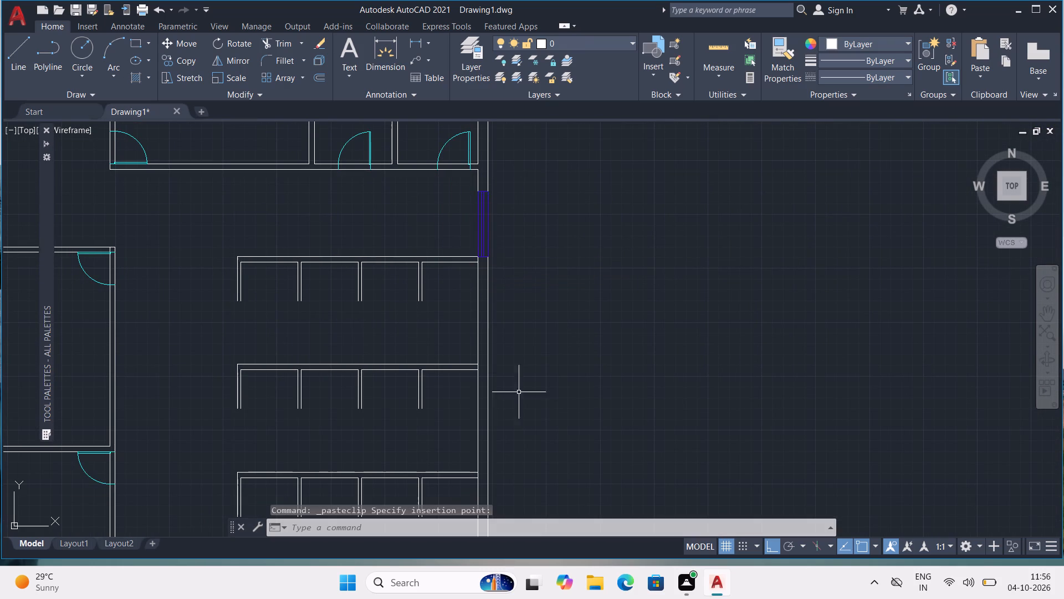
Paste another vertical window into the right exterior wall beside the middle stall row.
{"action": "middle_click_drag", "start_coordinate": [509, 388], "coordinate": [545, 201]}
{"action": "key", "text": "ctrl+v"}
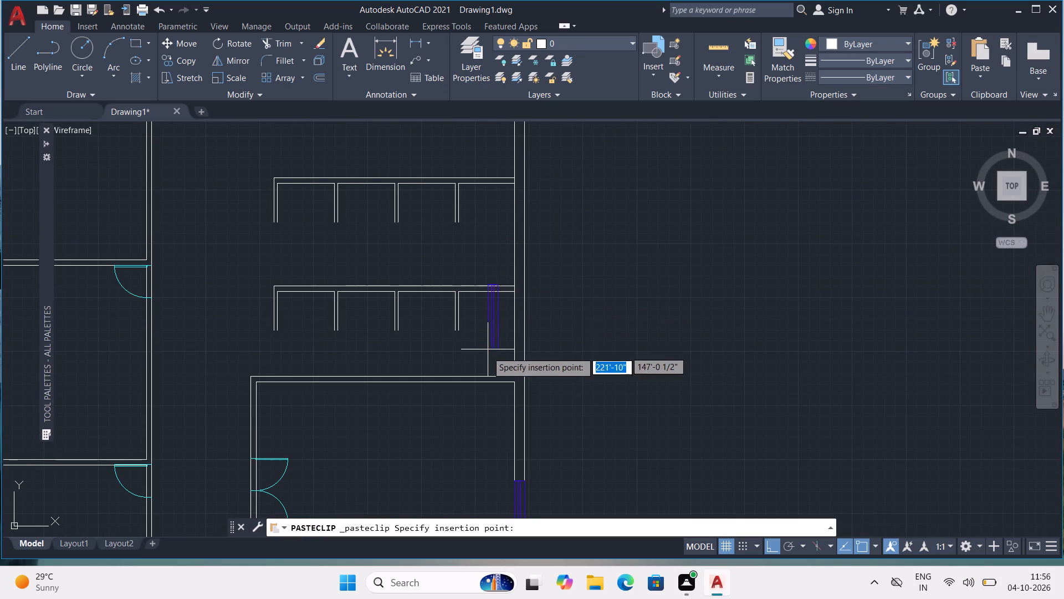
{"action": "left_click", "coordinate": [513, 266]}
Delete the spare 2' window symbol lying outside the building plan.
{"action": "scroll", "coordinate": [575, 282], "scroll_direction": "down", "scroll_amount": 2}
{"action": "middle_click_drag", "start_coordinate": [603, 280], "coordinate": [627, 368]}
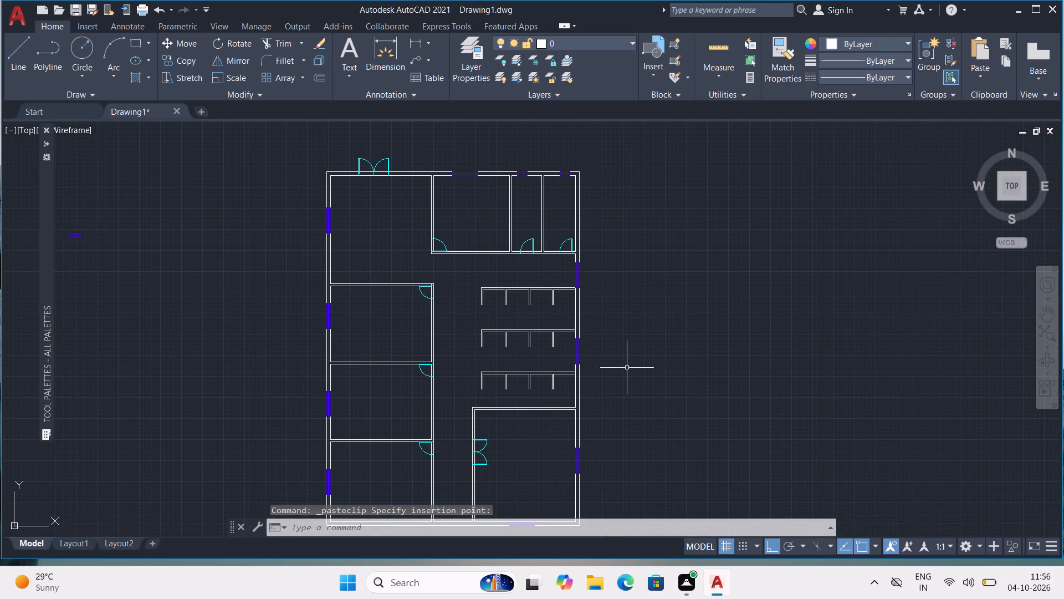
{"action": "key", "text": "Escape"}
{"action": "key", "text": "Escape"}
{"action": "key", "text": "Escape"}
{"action": "key", "text": "Escape"}
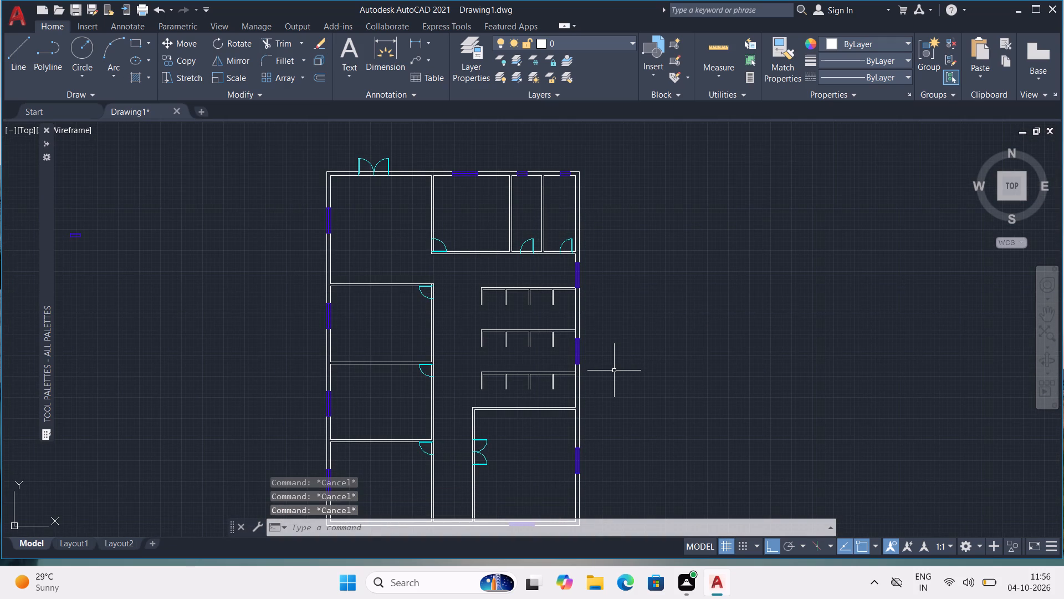
{"action": "key", "text": "Escape"}
{"action": "middle_click_drag", "start_coordinate": [538, 430], "coordinate": [569, 373]}
{"action": "key", "text": "Escape"}
{"action": "key", "text": "Escape"}
{"action": "middle_click_drag", "start_coordinate": [230, 327], "coordinate": [270, 393]}
{"action": "key", "text": "Escape"}
{"action": "left_click", "coordinate": [114, 212]}
{"action": "left_click", "coordinate": [214, 289]}
{"action": "key", "text": "Delete"}
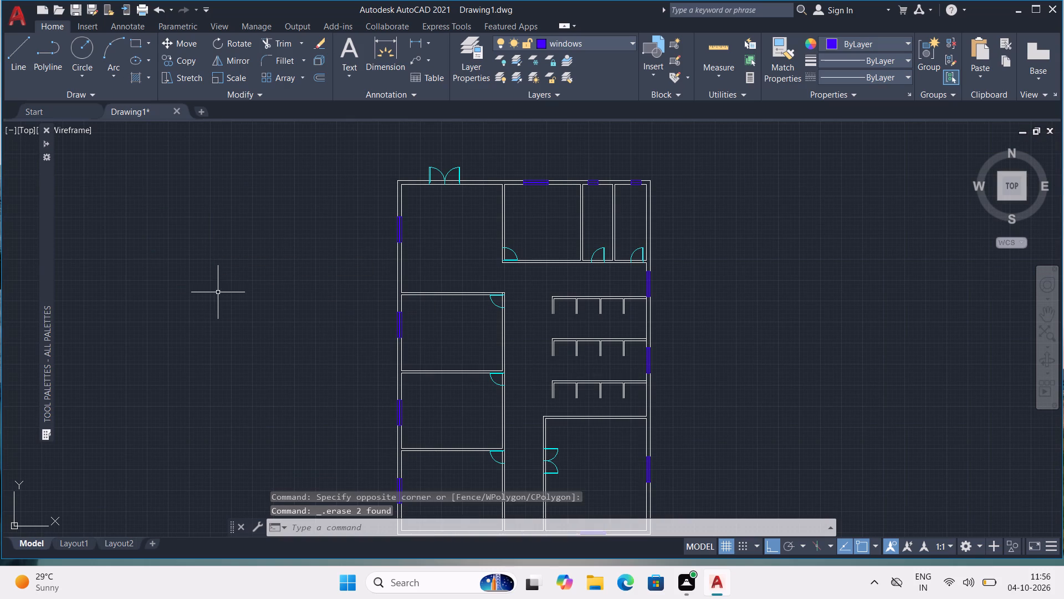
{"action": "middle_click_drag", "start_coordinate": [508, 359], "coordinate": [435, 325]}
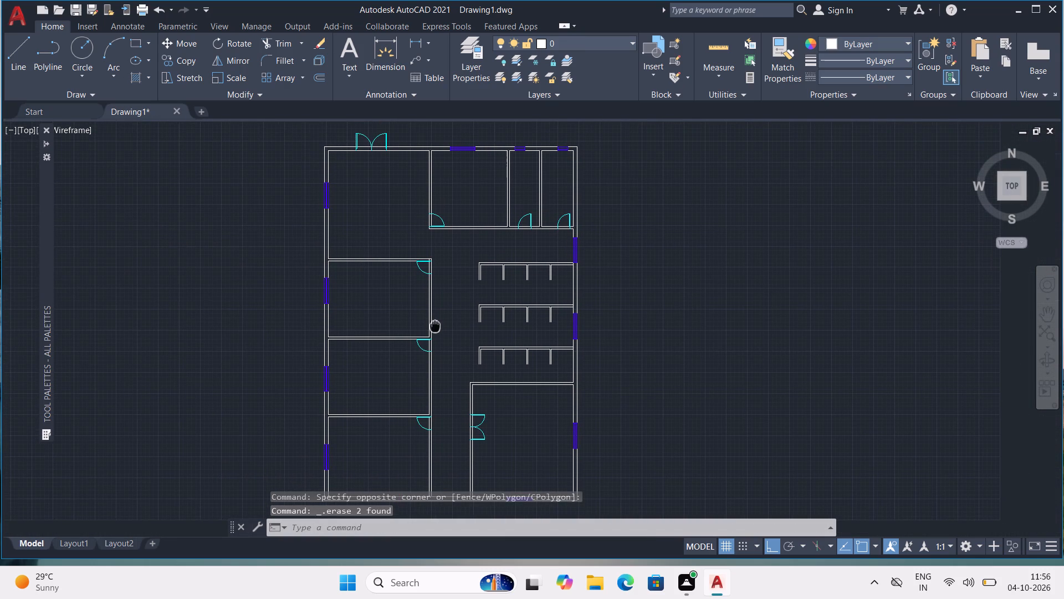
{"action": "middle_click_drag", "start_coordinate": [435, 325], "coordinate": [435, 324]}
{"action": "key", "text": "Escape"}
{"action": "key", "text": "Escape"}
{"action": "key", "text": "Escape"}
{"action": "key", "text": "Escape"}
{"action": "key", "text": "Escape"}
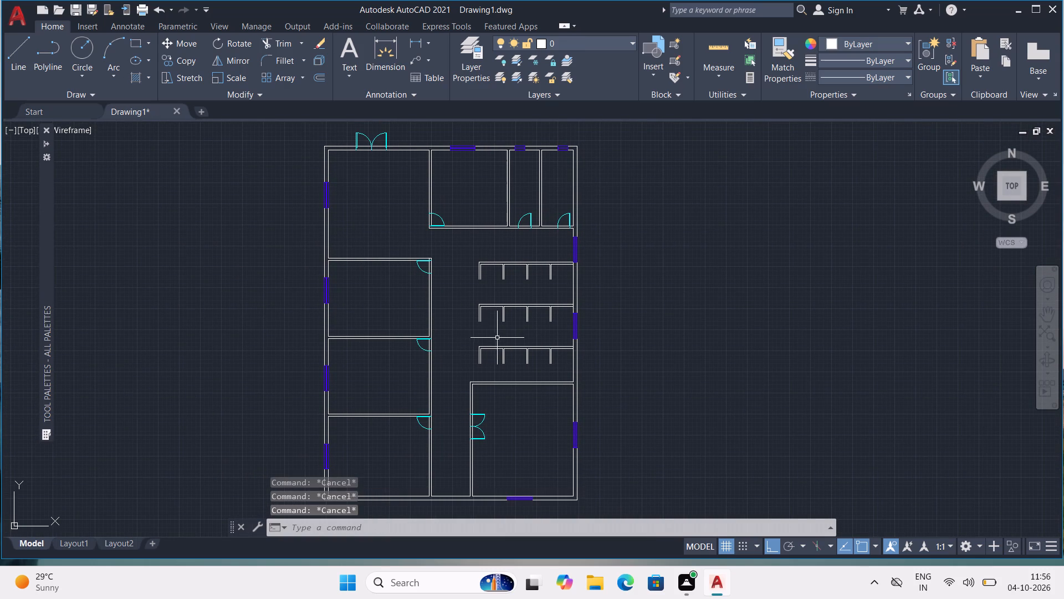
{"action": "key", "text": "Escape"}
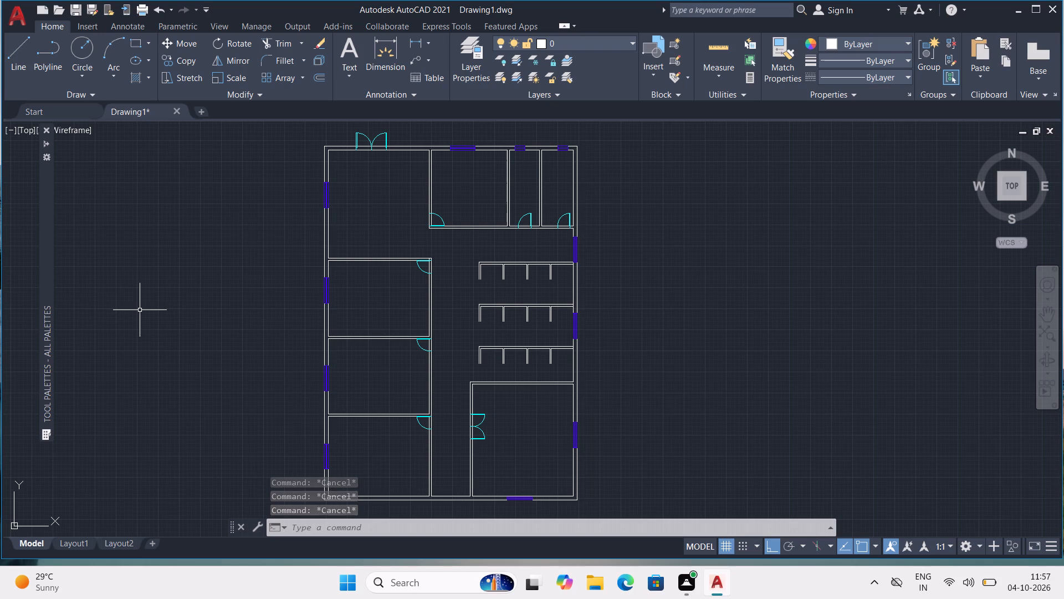
Insert the Chair - Rocking block from DesignCenter's Home - Space Planner blocks into the empty area beside the plan, unrotated.
{"action": "key", "text": "ctrl+2"}
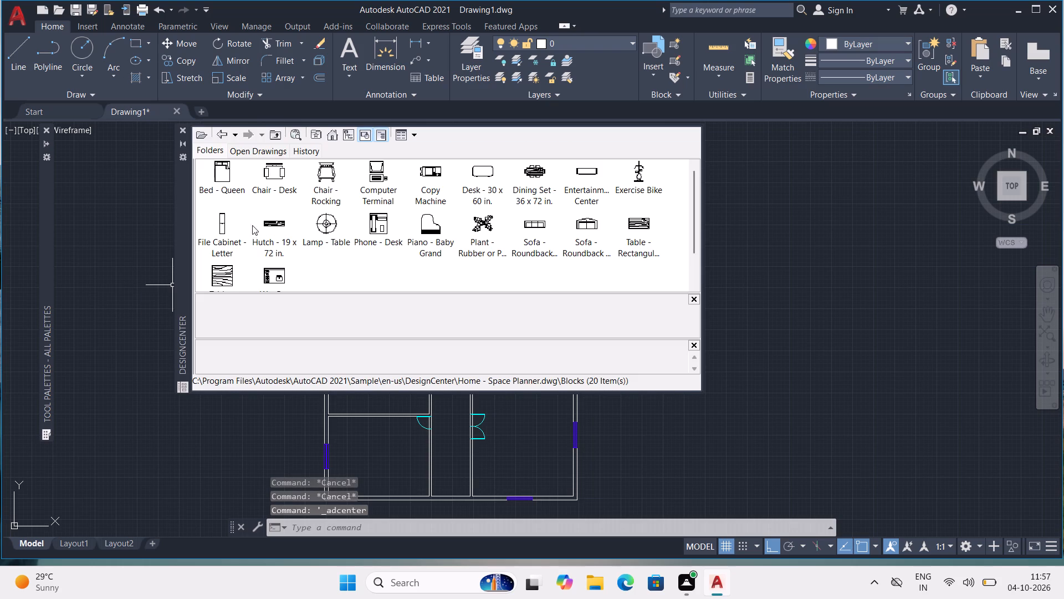
{"action": "double_click", "coordinate": [329, 167]}
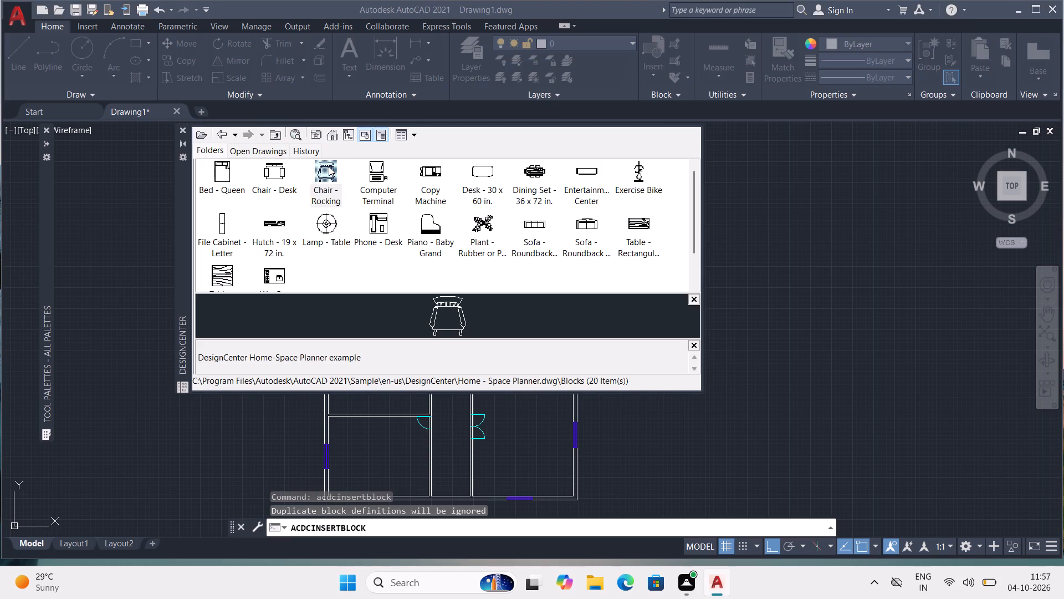
{"action": "left_click", "coordinate": [556, 330]}
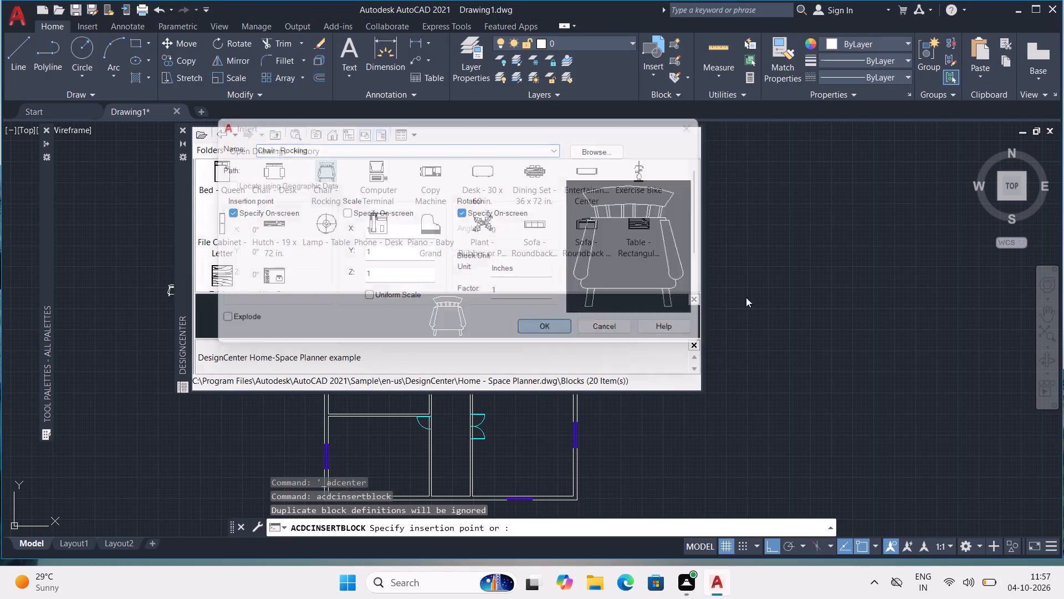
{"action": "left_click", "coordinate": [817, 277]}
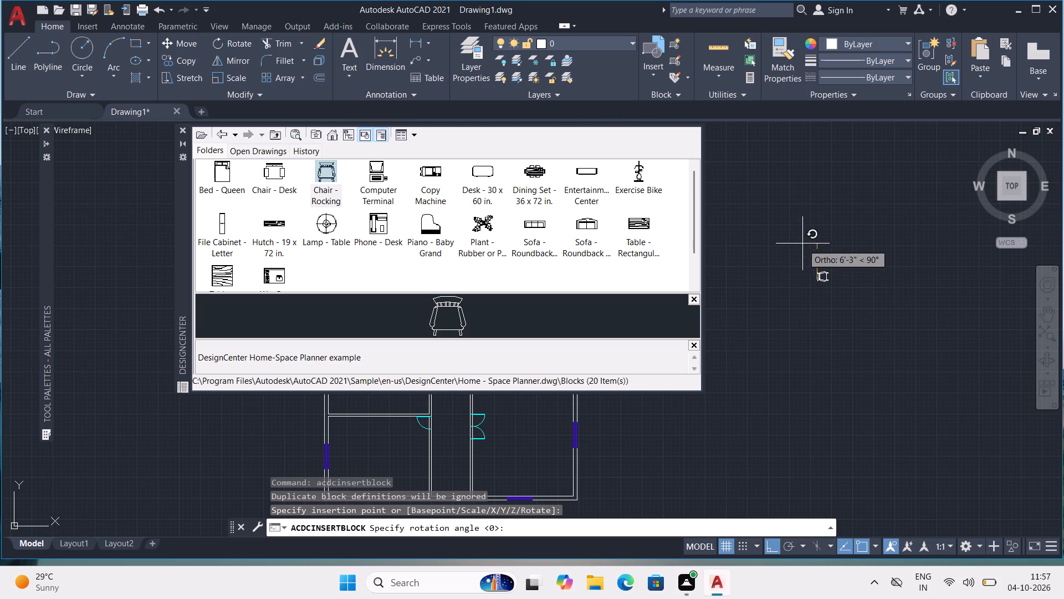
{"action": "left_click", "coordinate": [862, 286]}
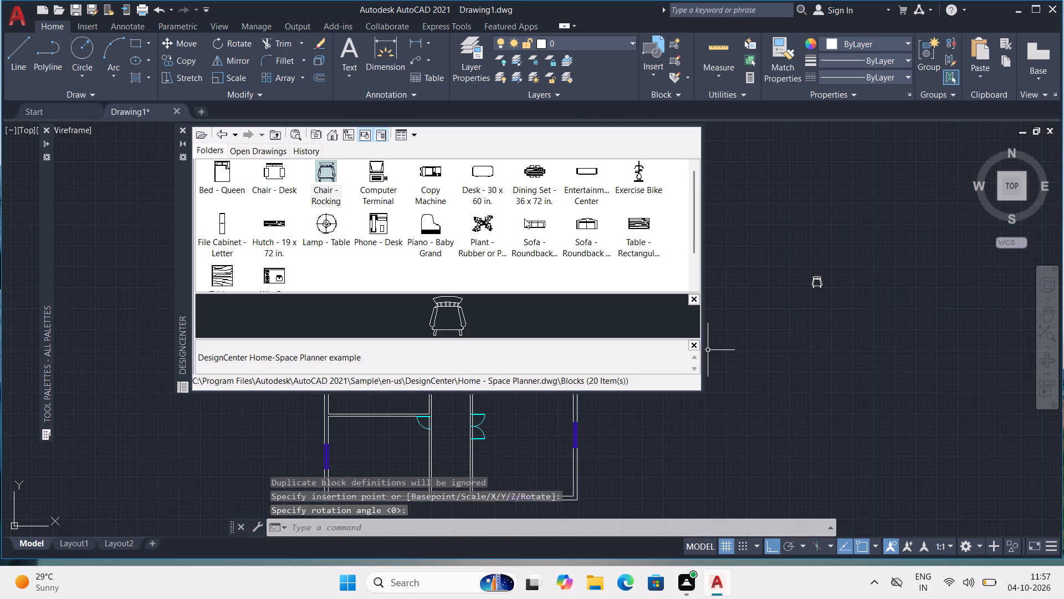
Insert the Sofa - Roundback Loveseat 5 ft block outside the plan, just below the rocking chair, at scale 1.
{"action": "double_click", "coordinate": [593, 221]}
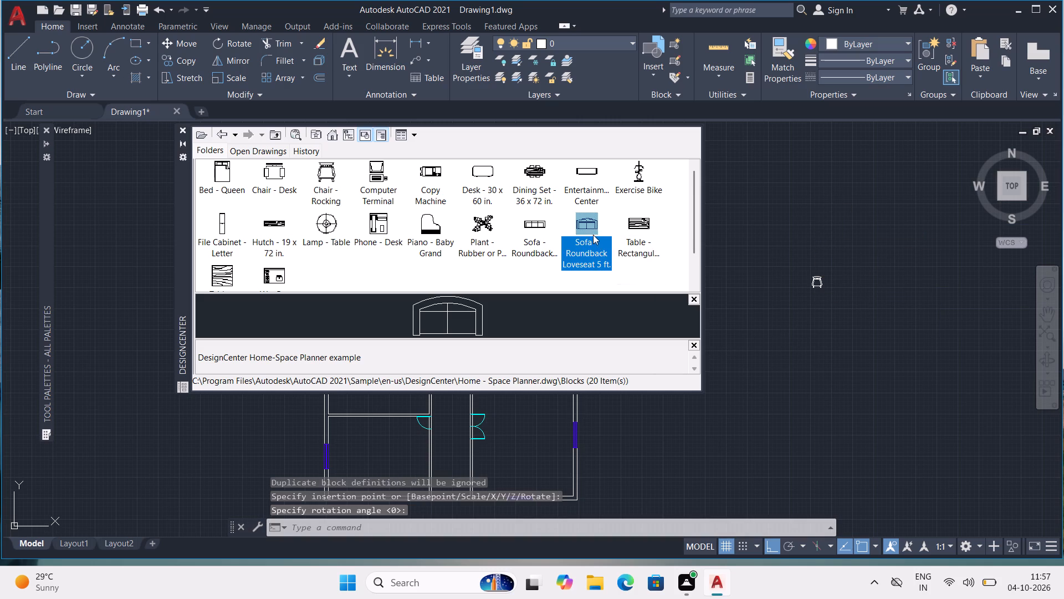
{"action": "double_click", "coordinate": [586, 224]}
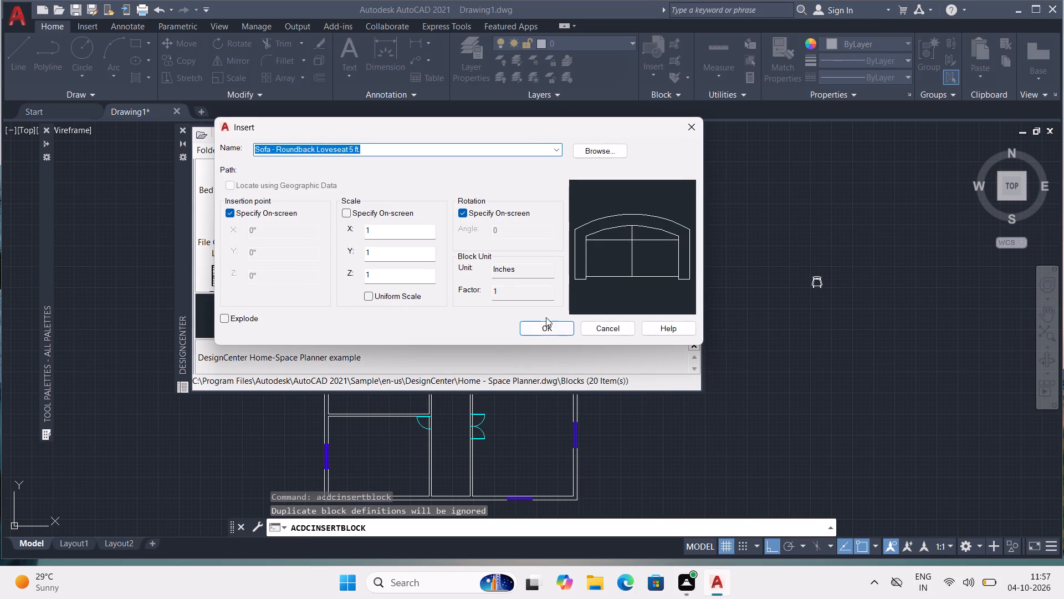
{"action": "left_click", "coordinate": [546, 326]}
{"action": "left_click", "coordinate": [792, 327]}
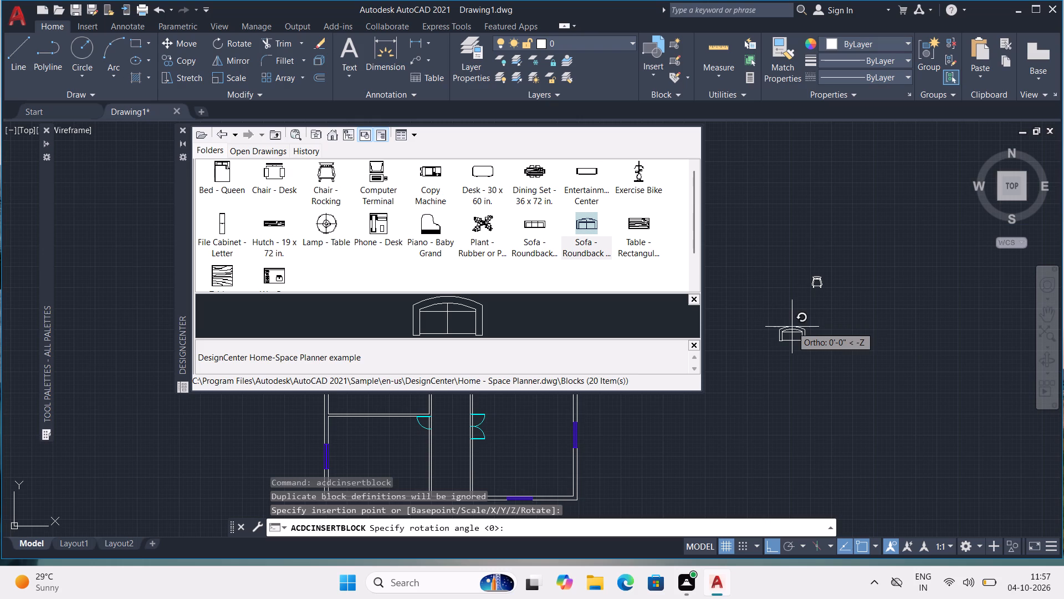
{"action": "left_click", "coordinate": [792, 326]}
{"action": "left_click", "coordinate": [838, 313]}
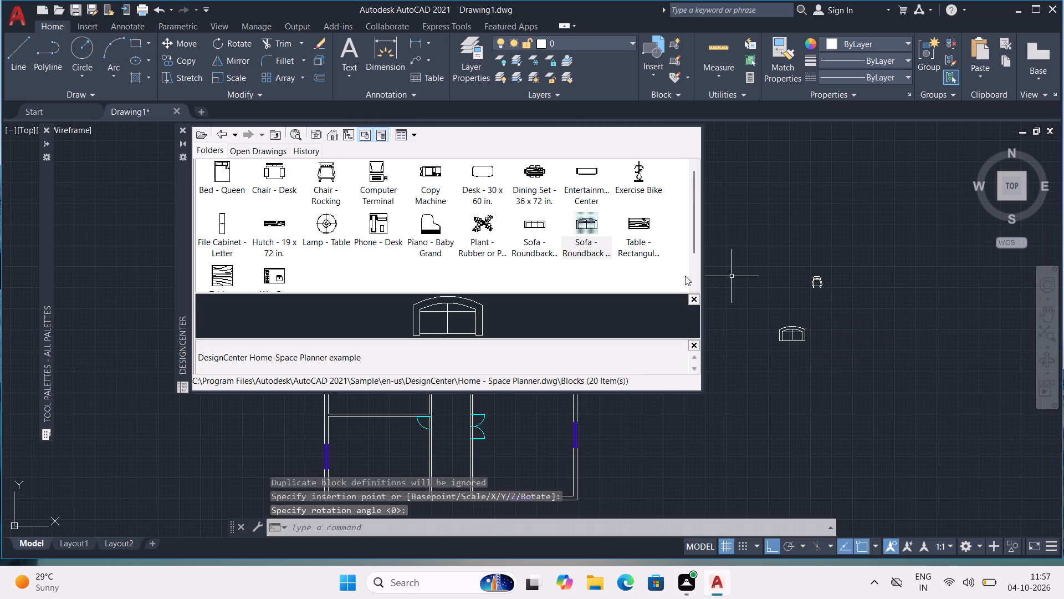
Insert the Sofa - Roundback 7 ft block outside the plan, above the rocking chair, with 0° rotation.
{"action": "double_click", "coordinate": [538, 223]}
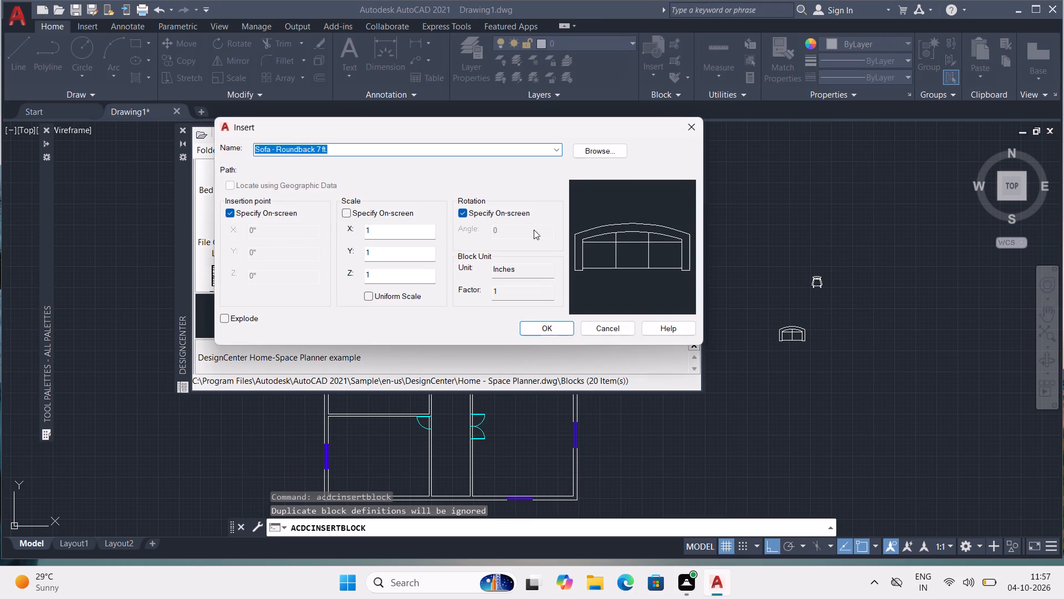
{"action": "left_click", "coordinate": [555, 328]}
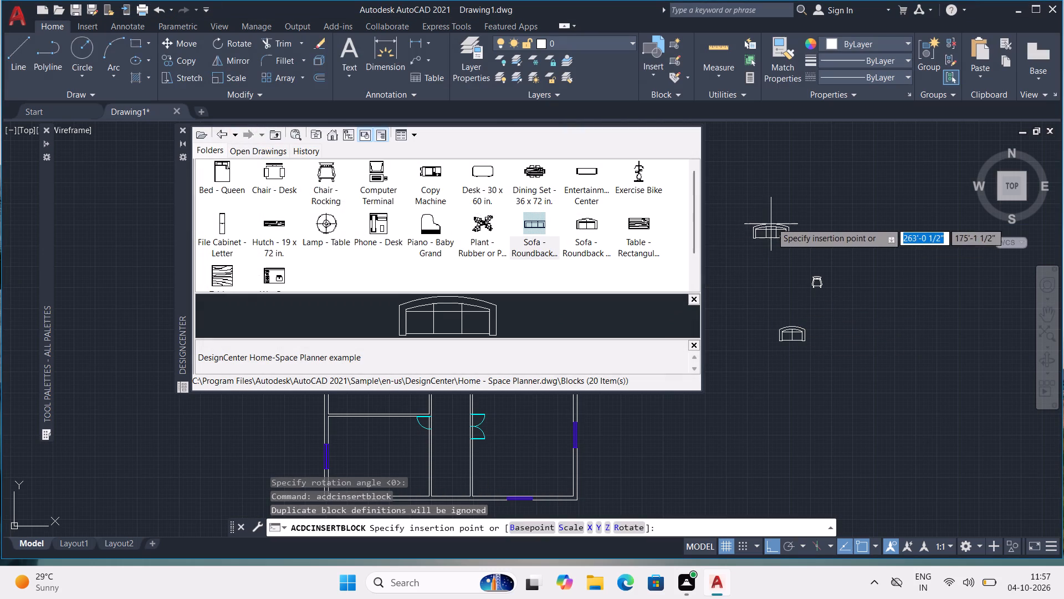
{"action": "left_click", "coordinate": [772, 222]}
{"action": "left_click", "coordinate": [828, 239]}
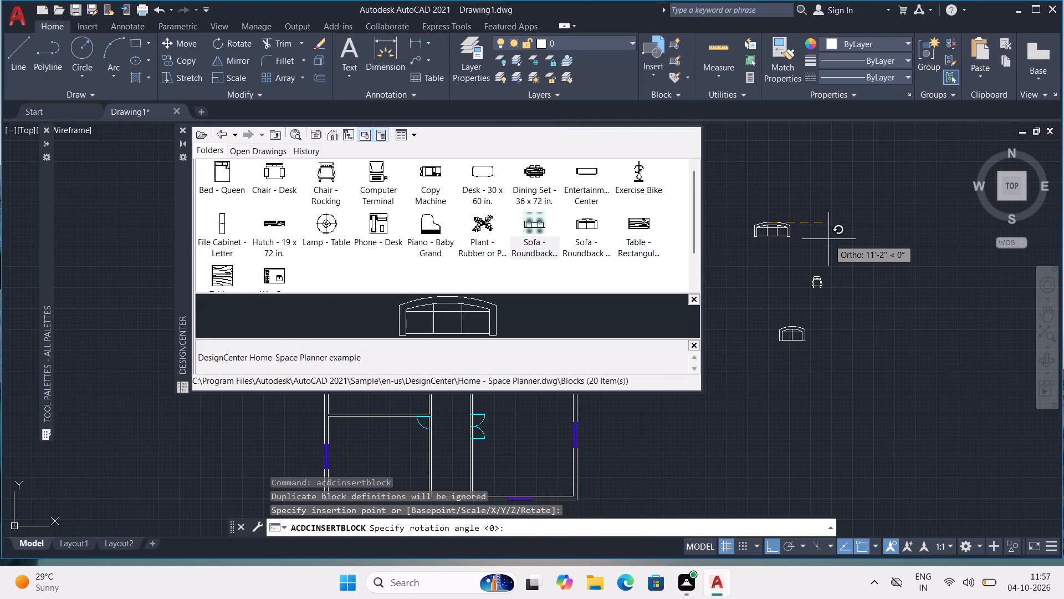
Insert the Chair - Desk block outside the plan, to the right of the rocking chair, with 0° rotation.
{"action": "scroll", "coordinate": [603, 231], "scroll_direction": "down", "scroll_amount": 2}
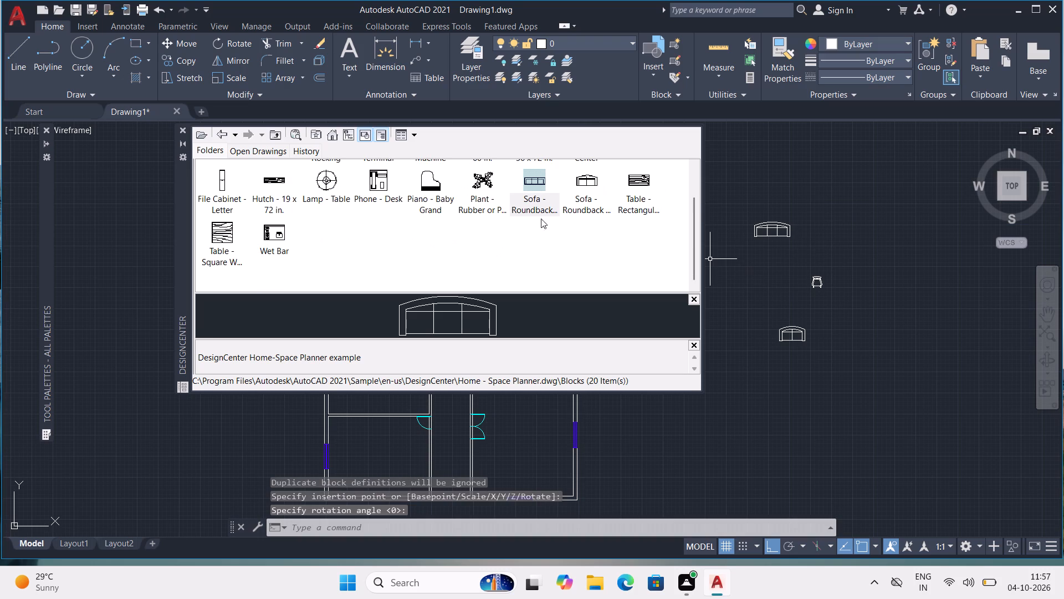
{"action": "scroll", "coordinate": [383, 202], "scroll_direction": "up", "scroll_amount": 1}
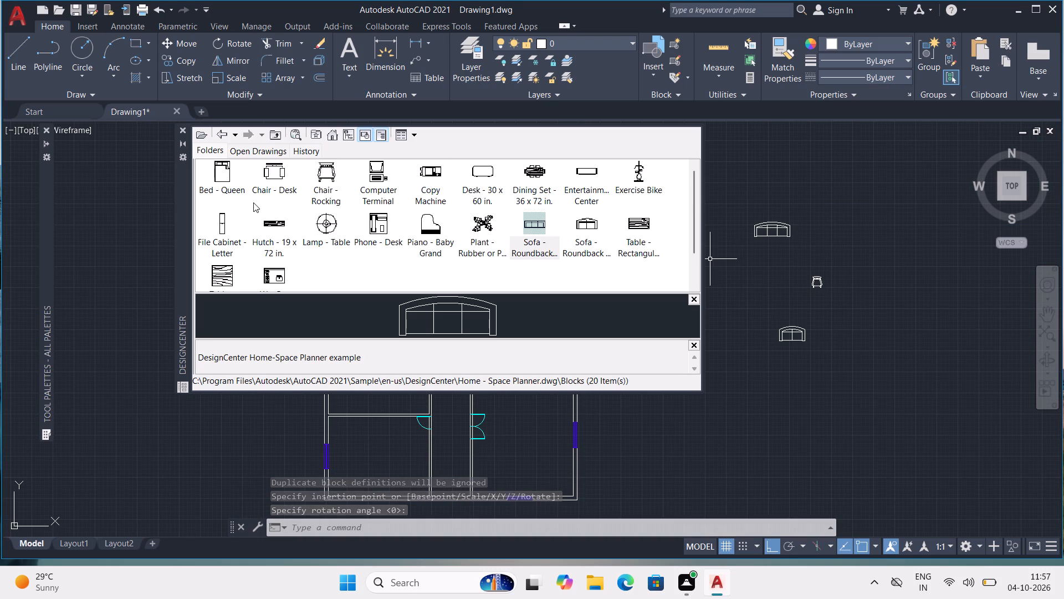
{"action": "scroll", "coordinate": [255, 200], "scroll_direction": "up", "scroll_amount": 1}
{"action": "double_click", "coordinate": [273, 177]}
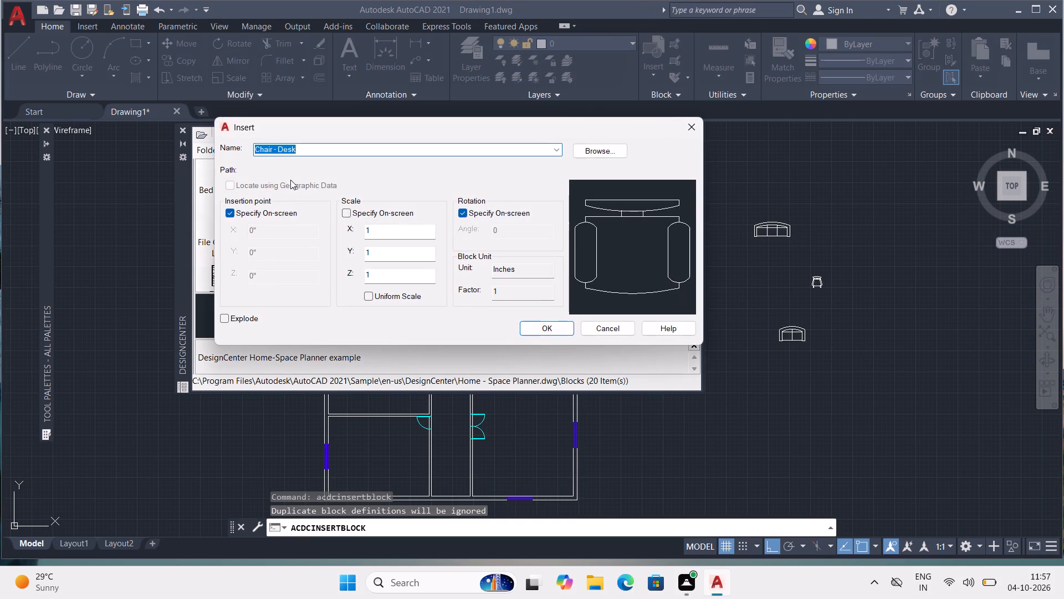
{"action": "left_click", "coordinate": [532, 324]}
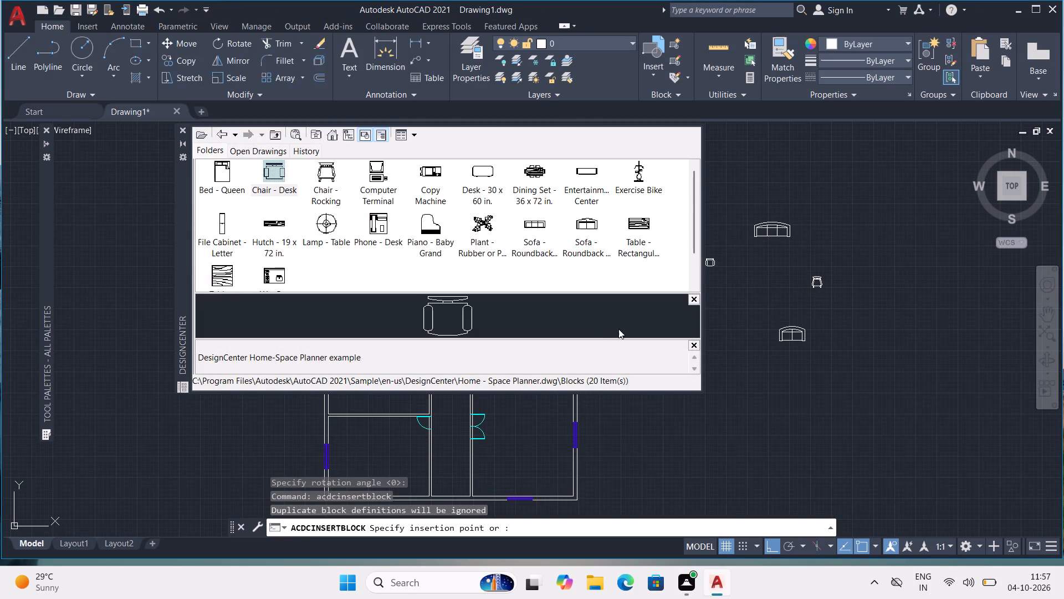
{"action": "left_click", "coordinate": [896, 271]}
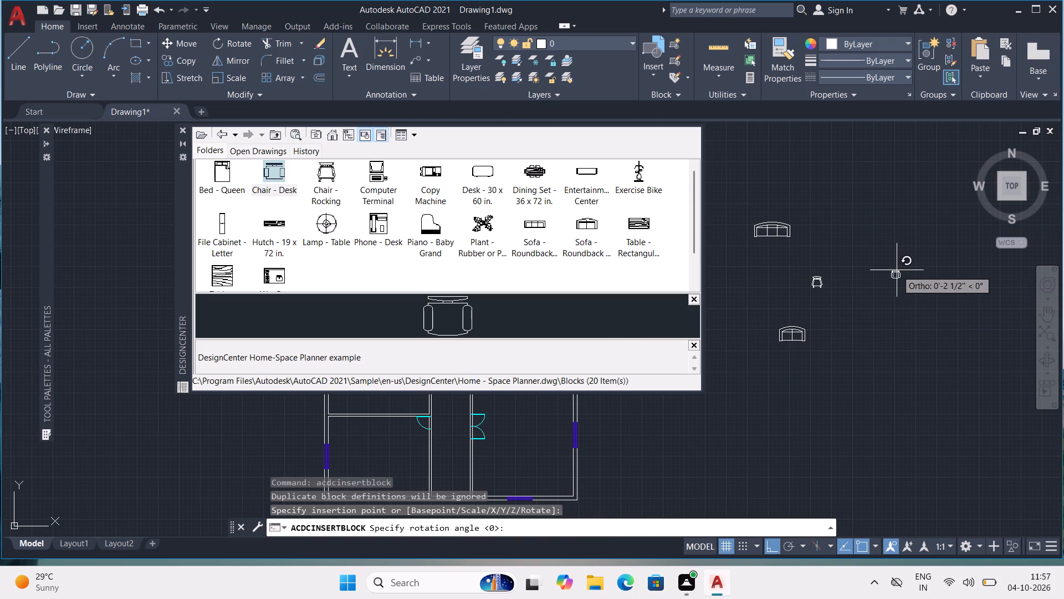
{"action": "left_click", "coordinate": [906, 270]}
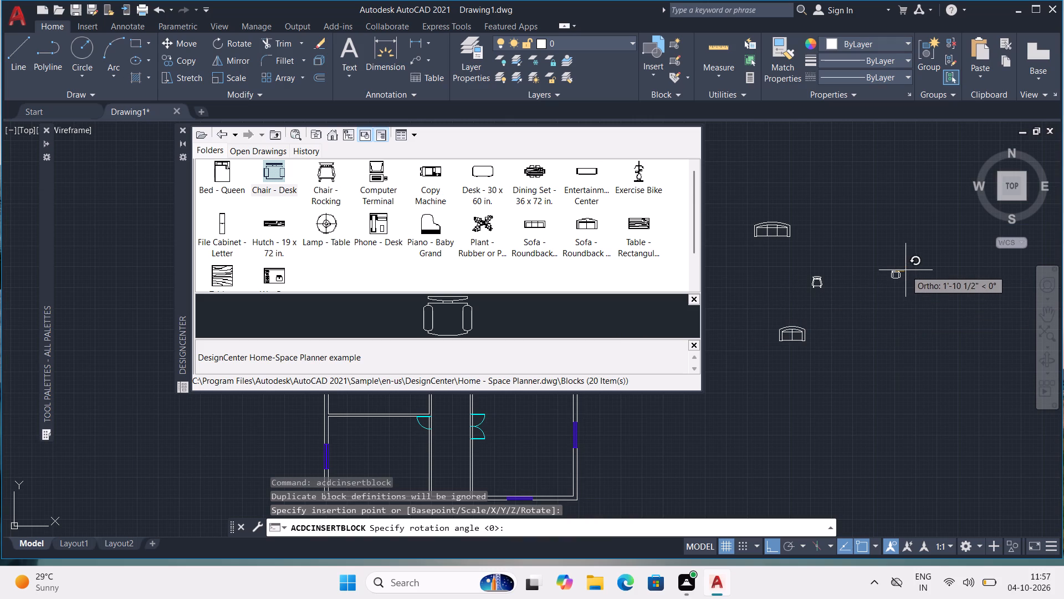
Insert the Computer Terminal block outside the plan, to the right of the 7 ft sofa, unrotated.
{"action": "double_click", "coordinate": [375, 176]}
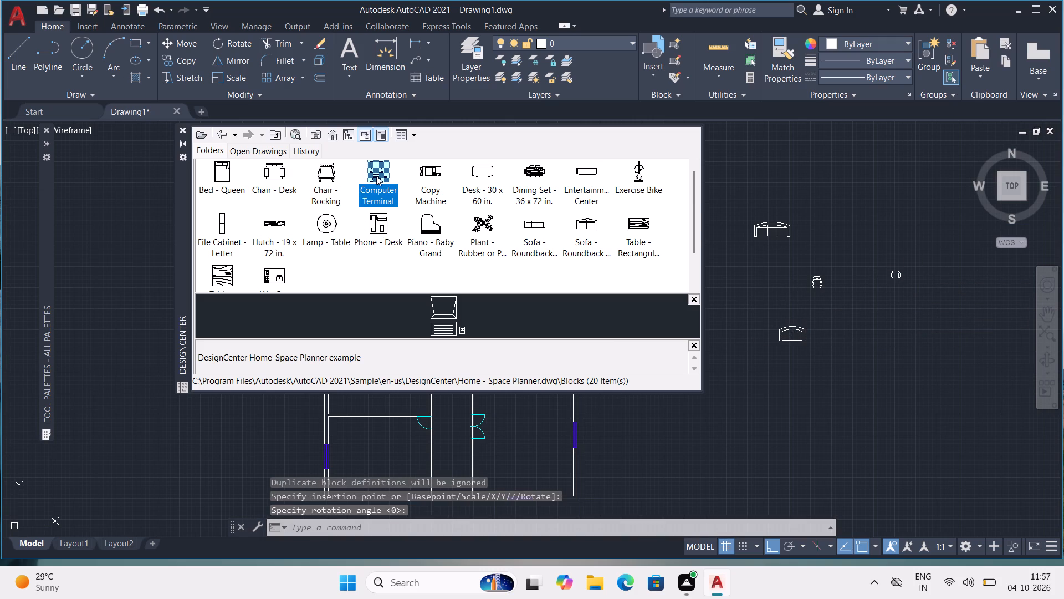
{"action": "double_click", "coordinate": [375, 170]}
{"action": "left_click", "coordinate": [375, 169]}
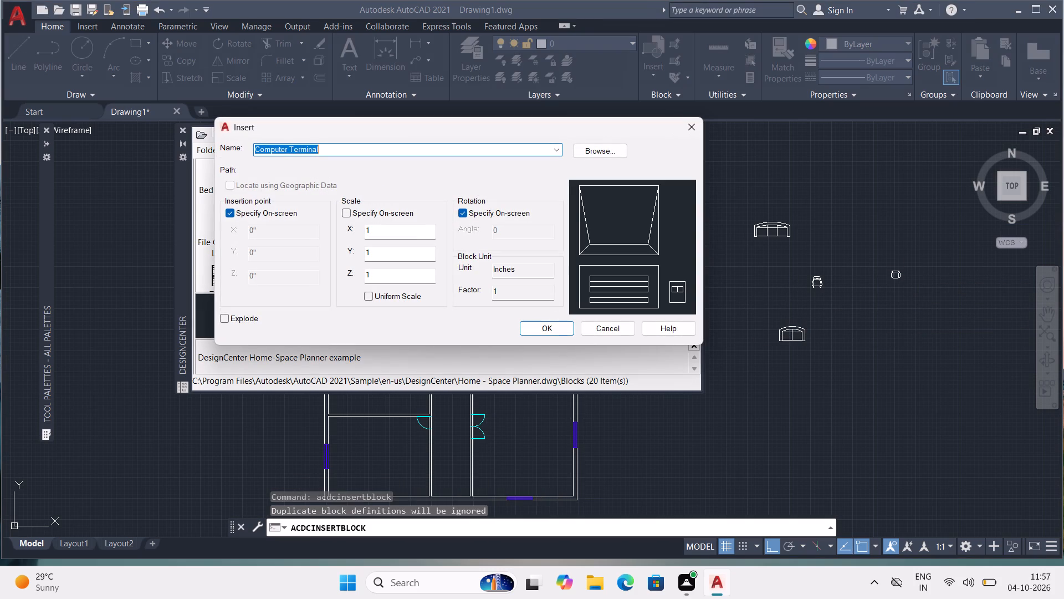
{"action": "left_click", "coordinate": [547, 327]}
{"action": "left_click", "coordinate": [840, 225]}
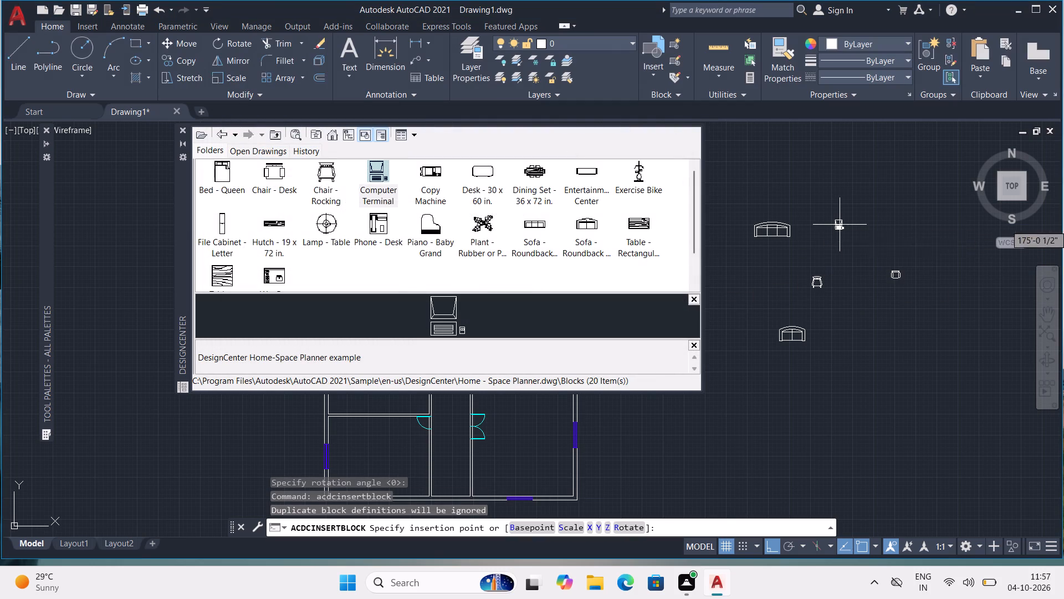
{"action": "left_click", "coordinate": [871, 212]}
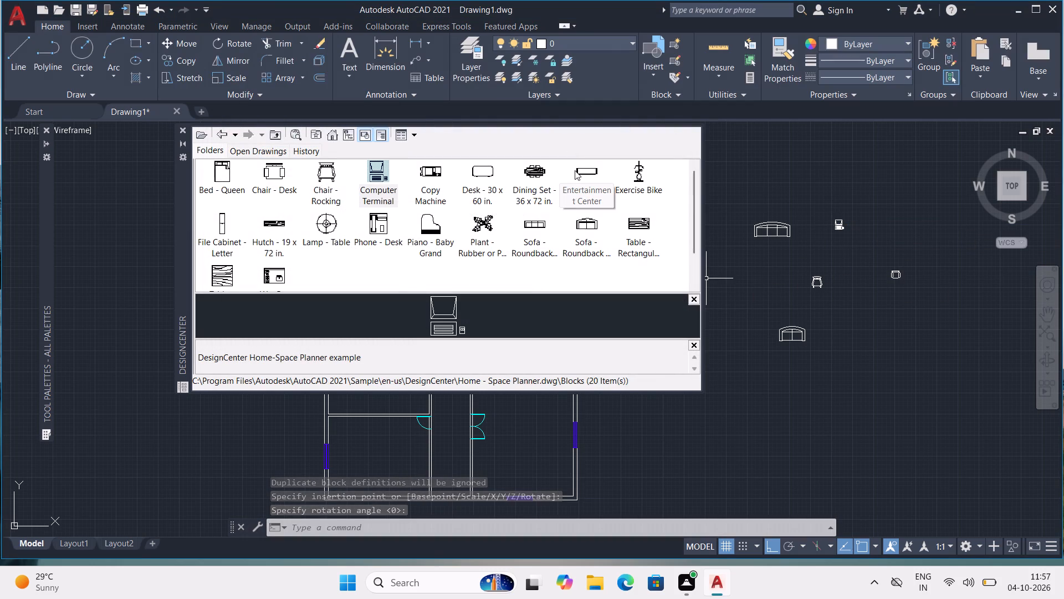
Insert the Exercise Bike block outside the plan, to the right of the loveseat, with 0° rotation.
{"action": "scroll", "coordinate": [642, 201], "scroll_direction": "up", "scroll_amount": 3}
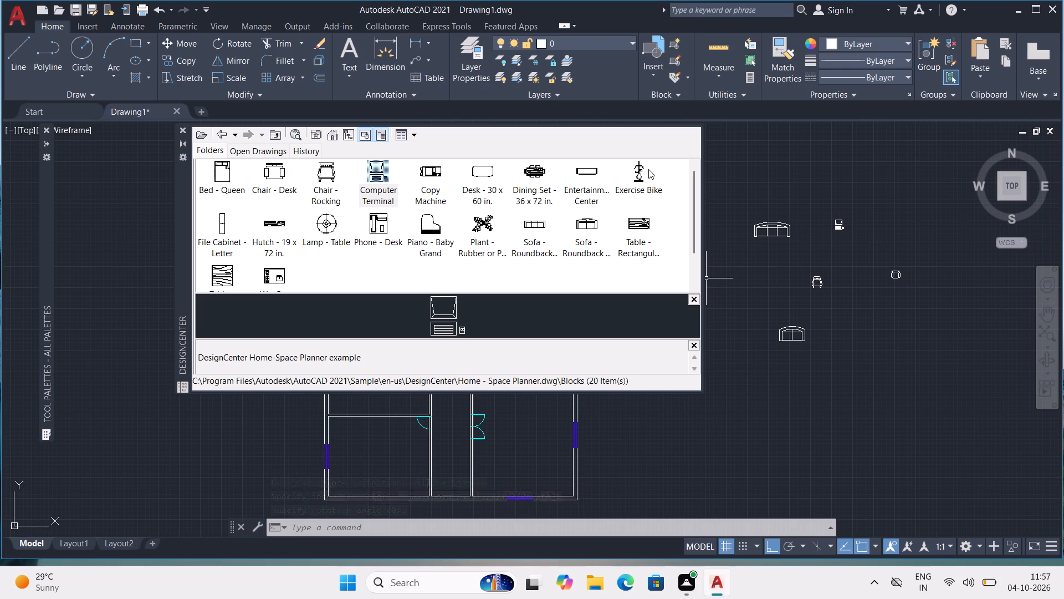
{"action": "double_click", "coordinate": [642, 176]}
{"action": "double_click", "coordinate": [640, 169]}
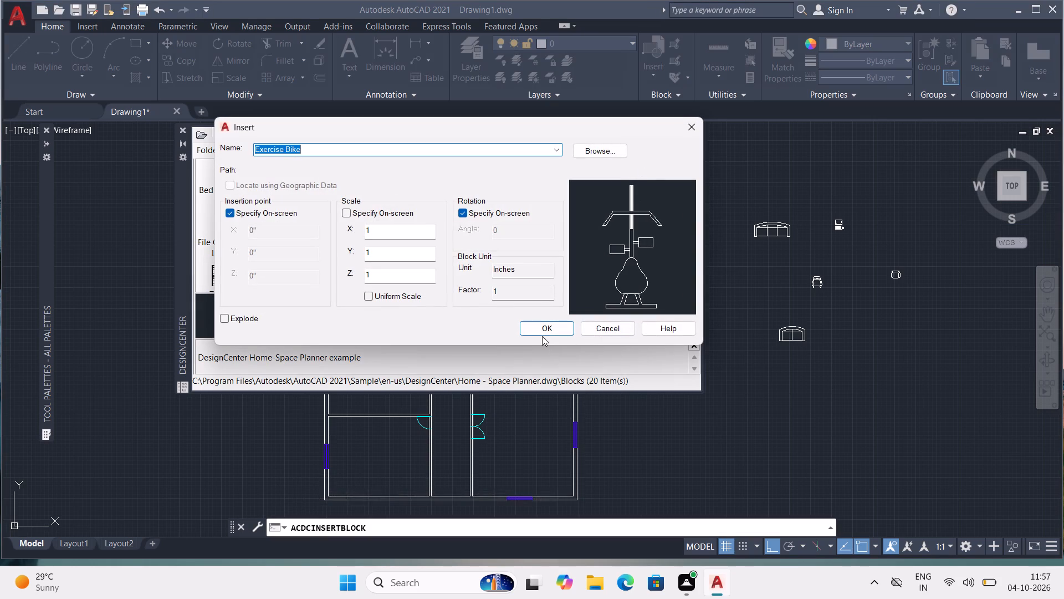
{"action": "left_click", "coordinate": [543, 329]}
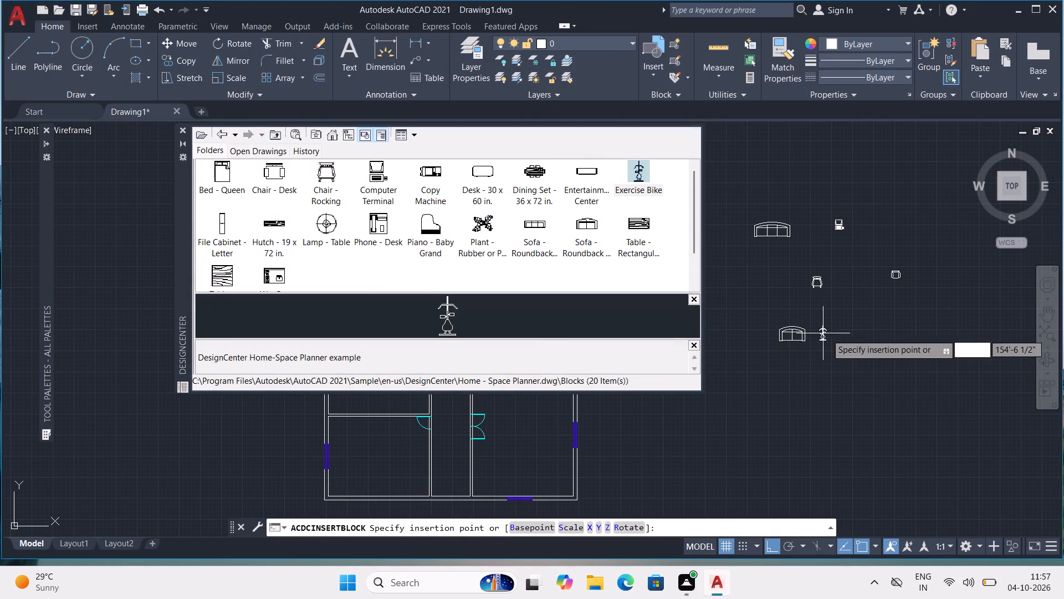
{"action": "left_click", "coordinate": [849, 336]}
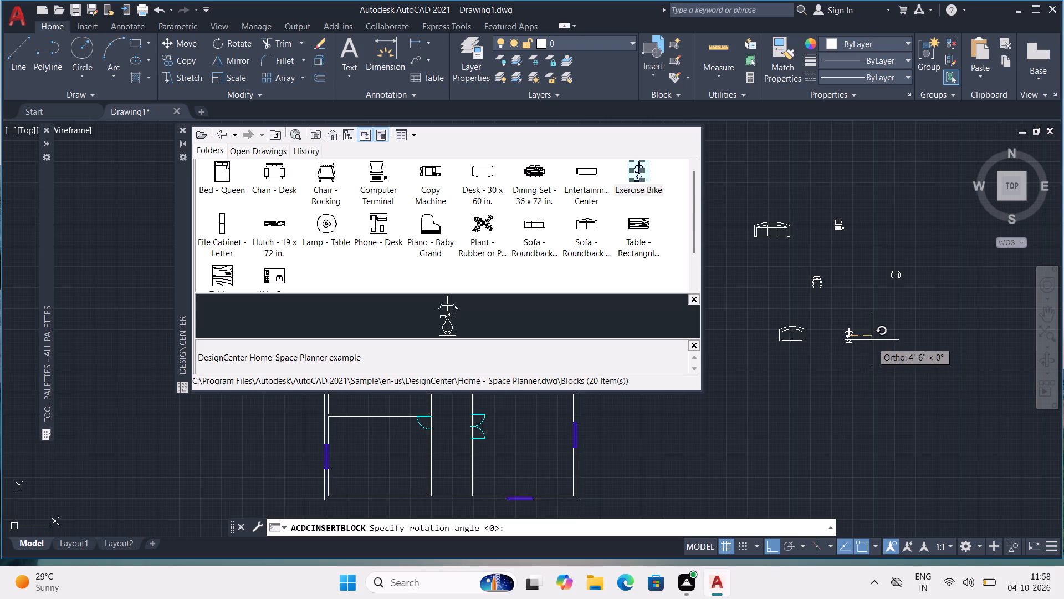
{"action": "left_click", "coordinate": [872, 340]}
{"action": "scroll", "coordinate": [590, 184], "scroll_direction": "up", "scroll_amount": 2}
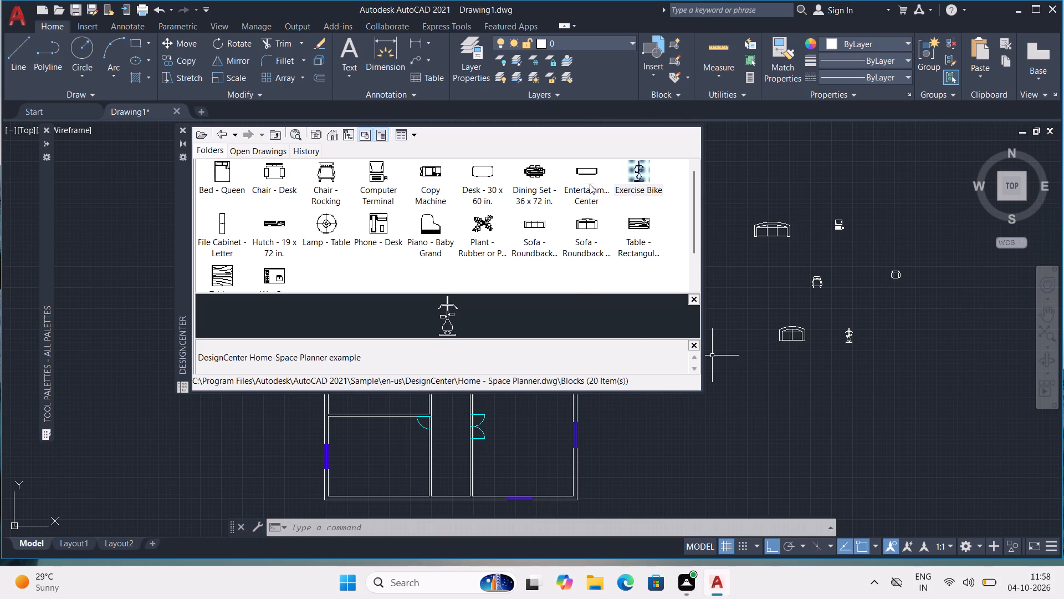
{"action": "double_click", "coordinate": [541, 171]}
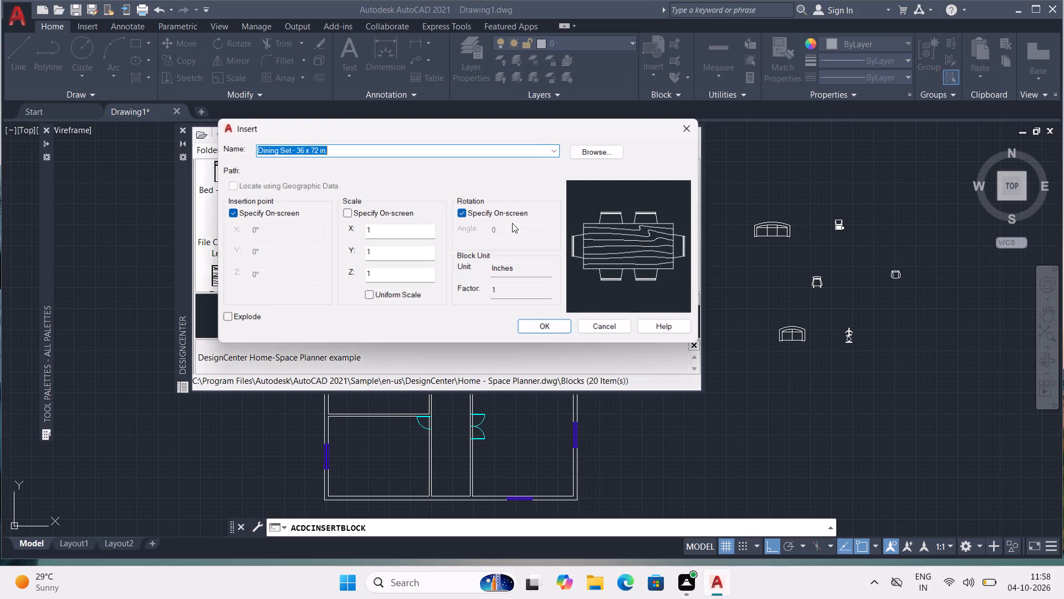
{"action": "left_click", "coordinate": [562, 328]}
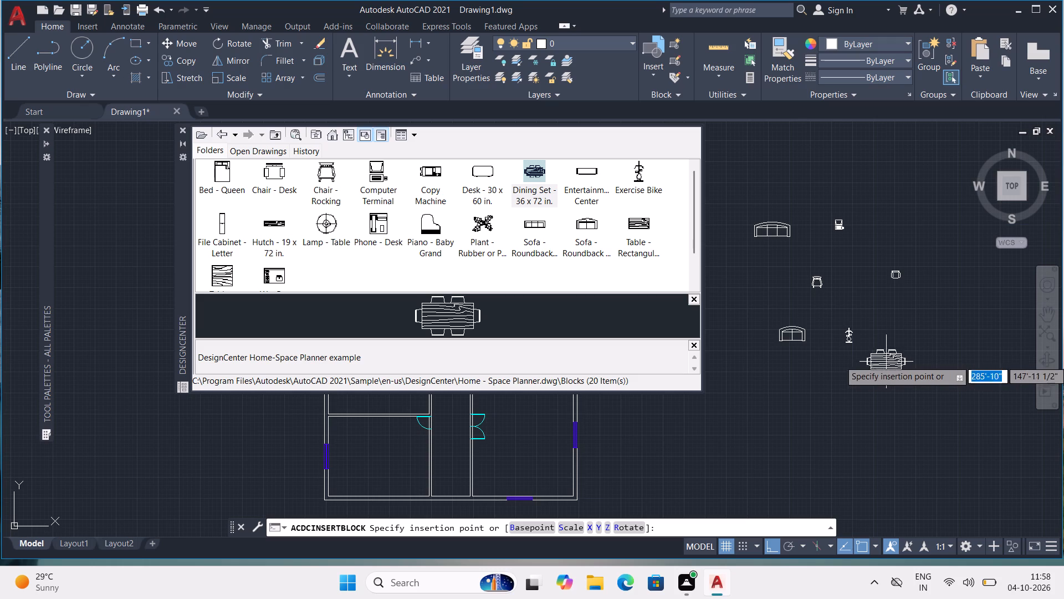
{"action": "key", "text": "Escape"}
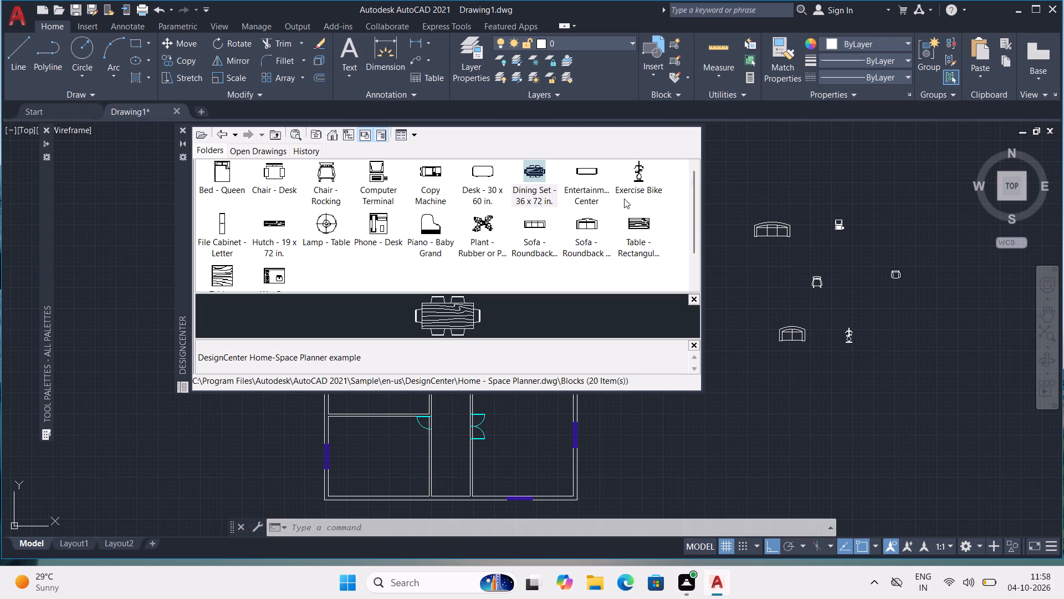
Insert the Dining Set - 36 x 72 in. block outside the plan, below the loveseat, rotated 180°.
{"action": "double_click", "coordinate": [530, 167]}
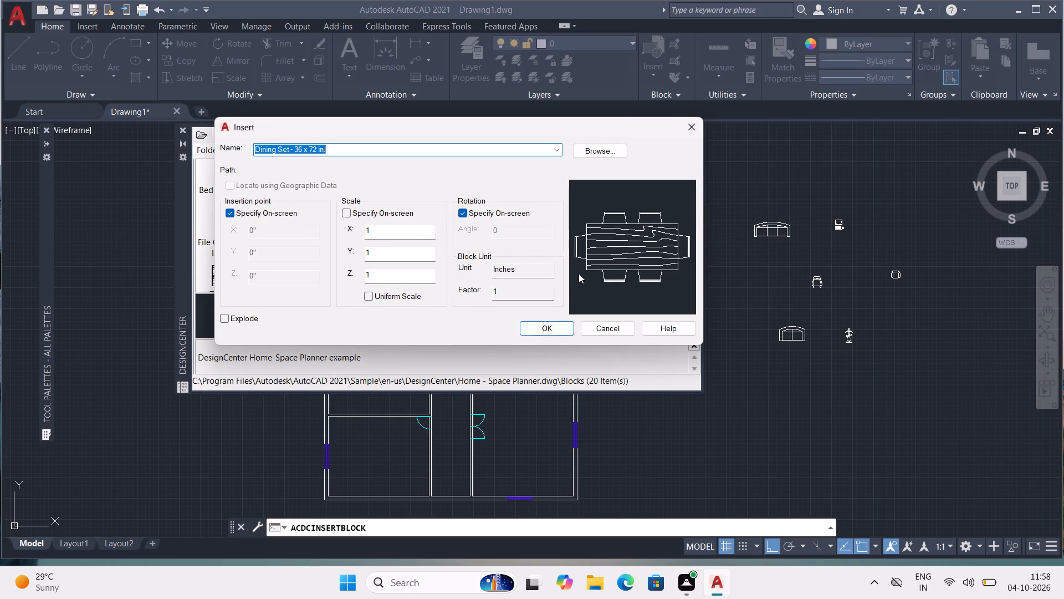
{"action": "left_click", "coordinate": [550, 327]}
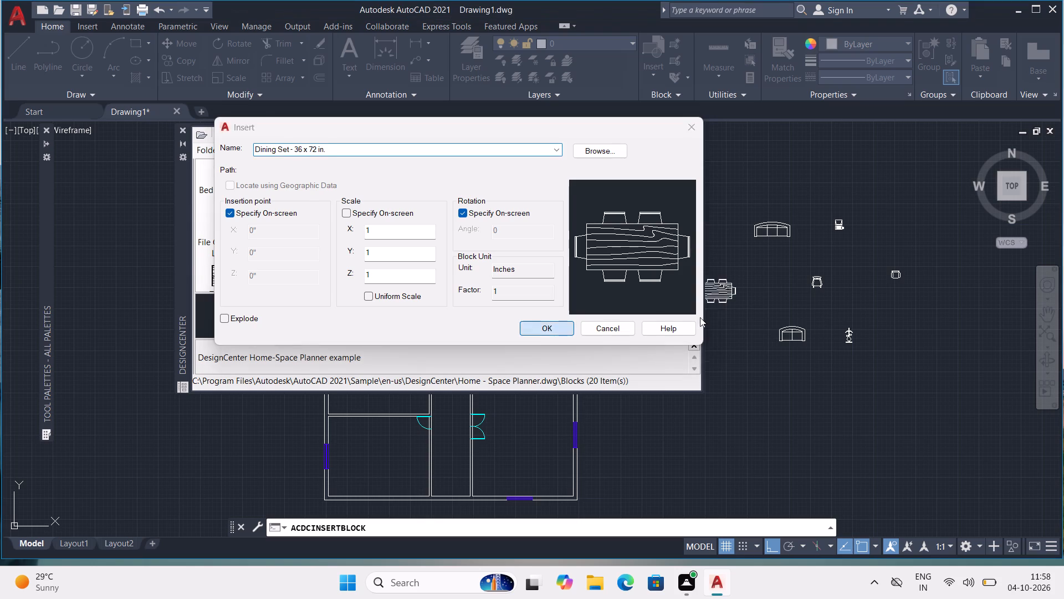
{"action": "left_click", "coordinate": [813, 387]}
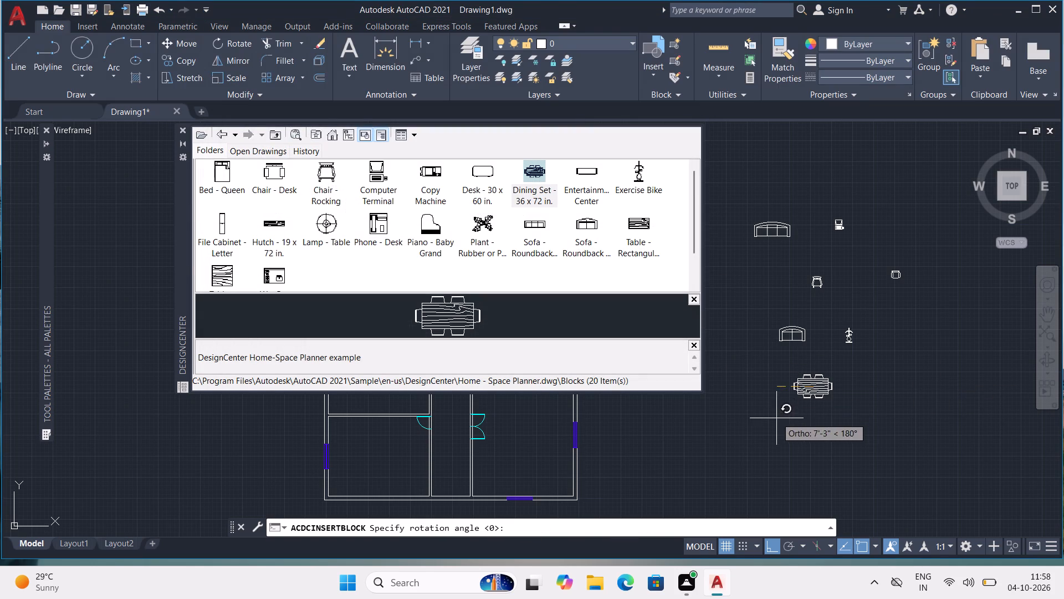
{"action": "left_click", "coordinate": [779, 418]}
Insert the Sofa - Roundback 7 ft block outside the plan, above and right of the computer terminal, rotated 90°.
{"action": "scroll", "coordinate": [575, 268], "scroll_direction": "up", "scroll_amount": 2}
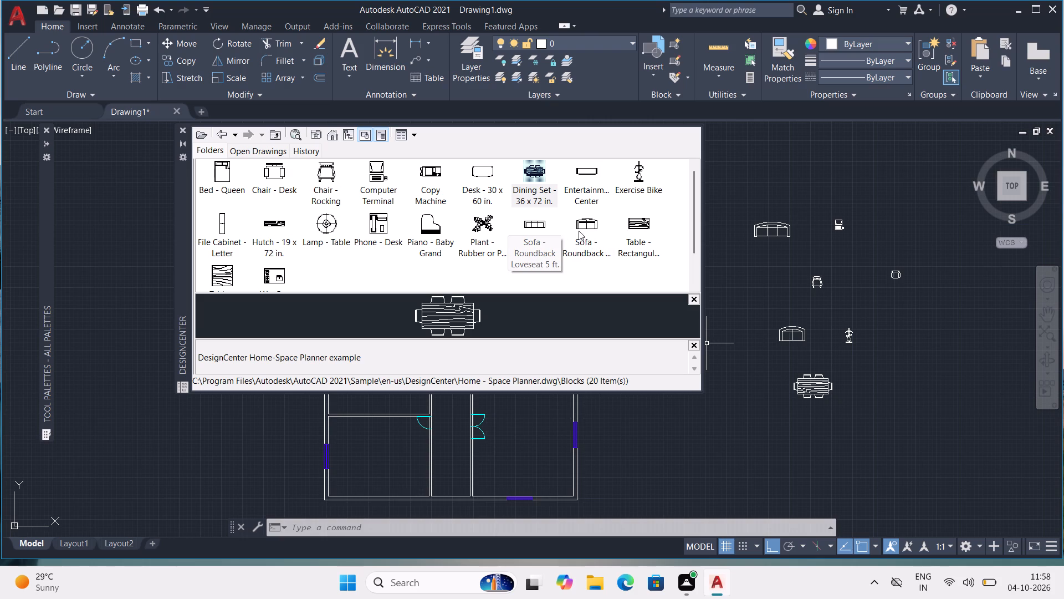
{"action": "double_click", "coordinate": [540, 223]}
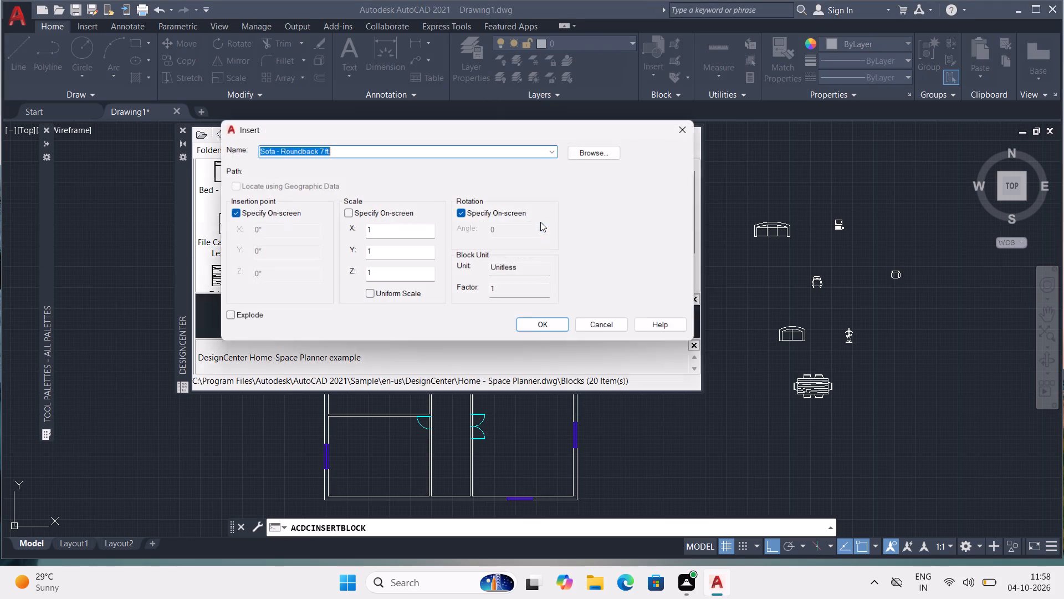
{"action": "left_click", "coordinate": [551, 336]}
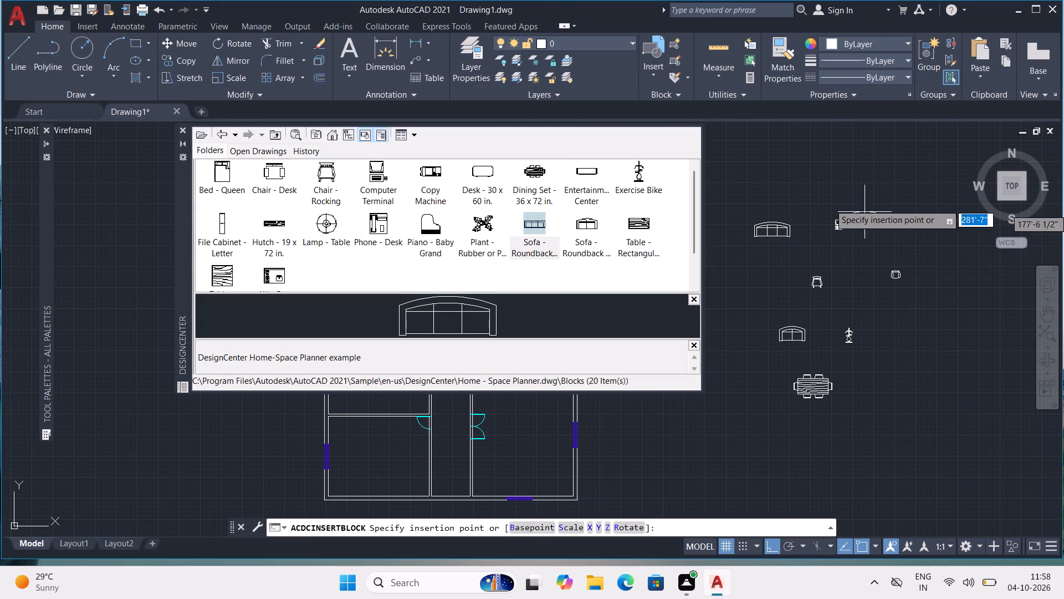
{"action": "left_click", "coordinate": [895, 177]}
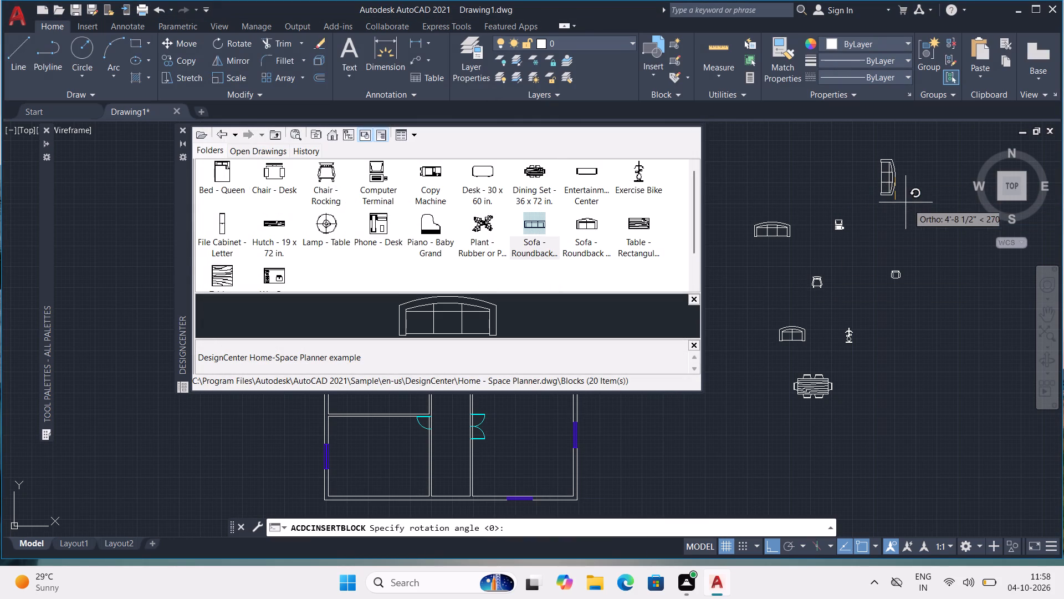
{"action": "left_click", "coordinate": [904, 133]}
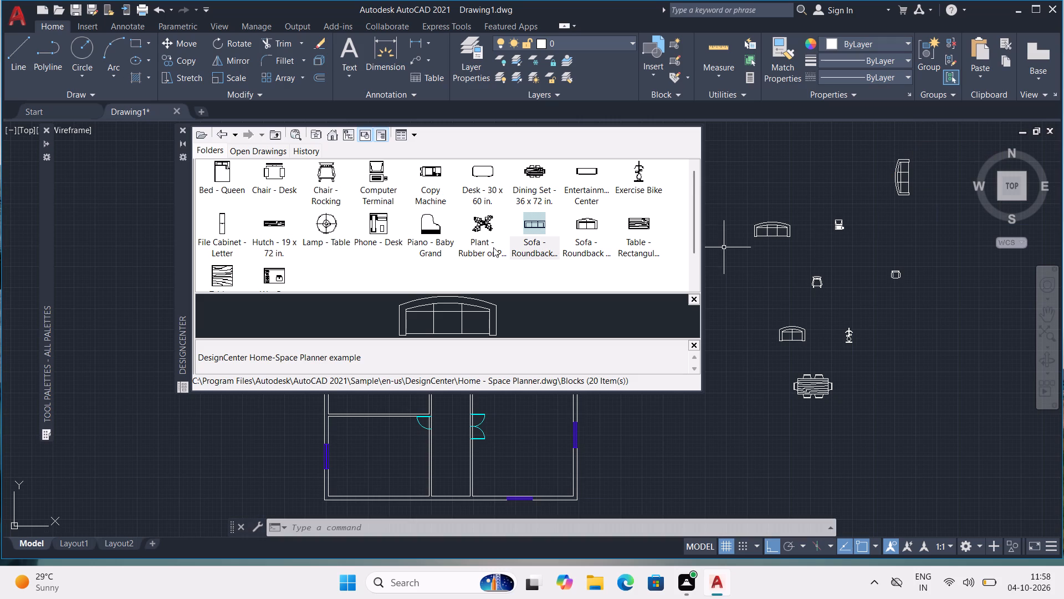
Insert the Phone - Desk block outside the plan, below the desk chair and right of the exercise bike.
{"action": "scroll", "coordinate": [344, 213], "scroll_direction": "up", "scroll_amount": 1}
{"action": "scroll", "coordinate": [272, 246], "scroll_direction": "down", "scroll_amount": 1}
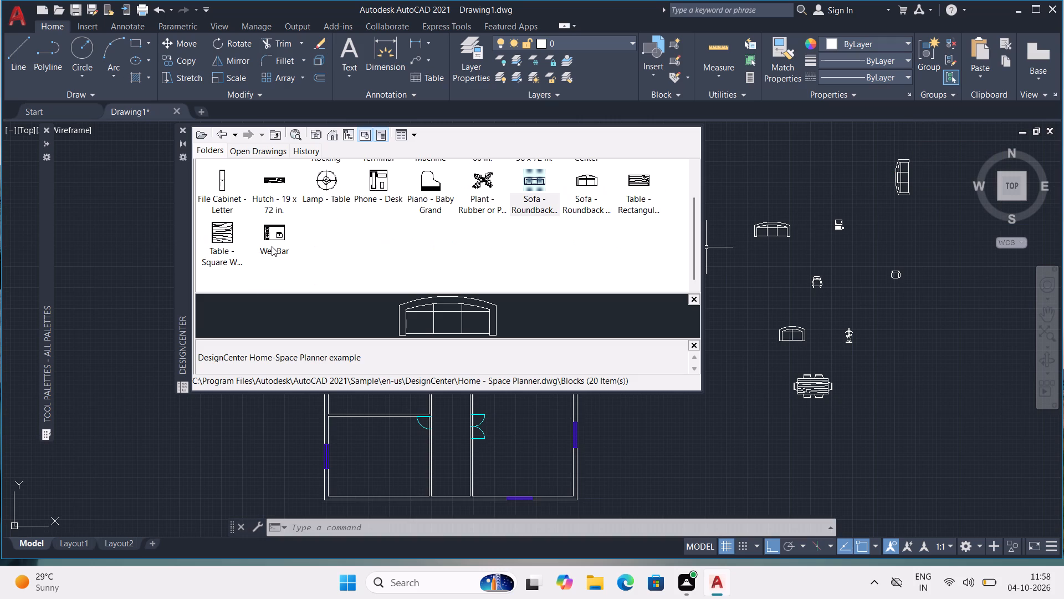
{"action": "scroll", "coordinate": [269, 233], "scroll_direction": "down", "scroll_amount": 2}
{"action": "scroll", "coordinate": [238, 220], "scroll_direction": "up", "scroll_amount": 1}
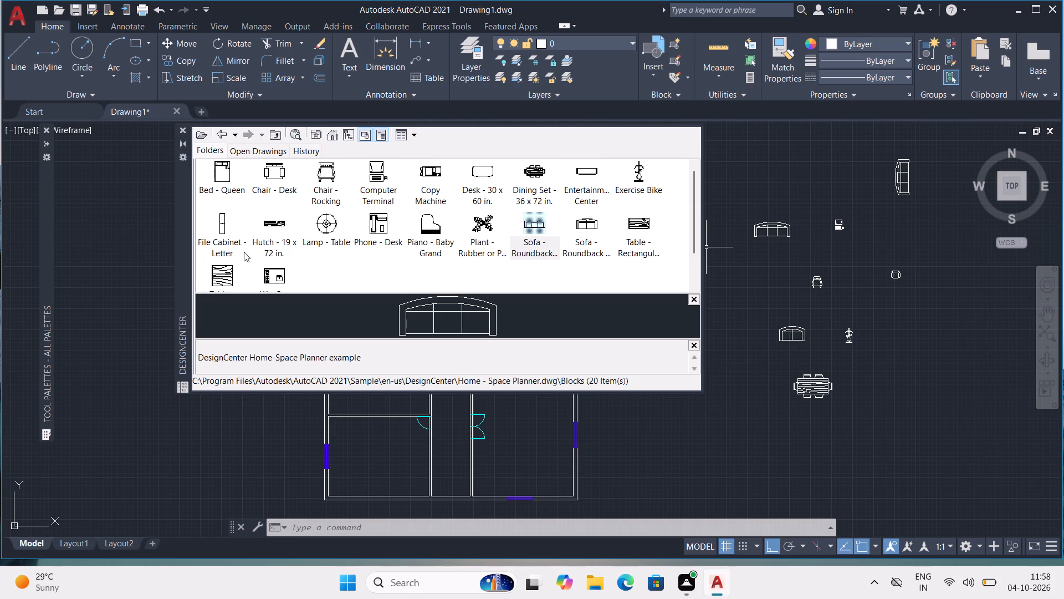
{"action": "double_click", "coordinate": [378, 228]}
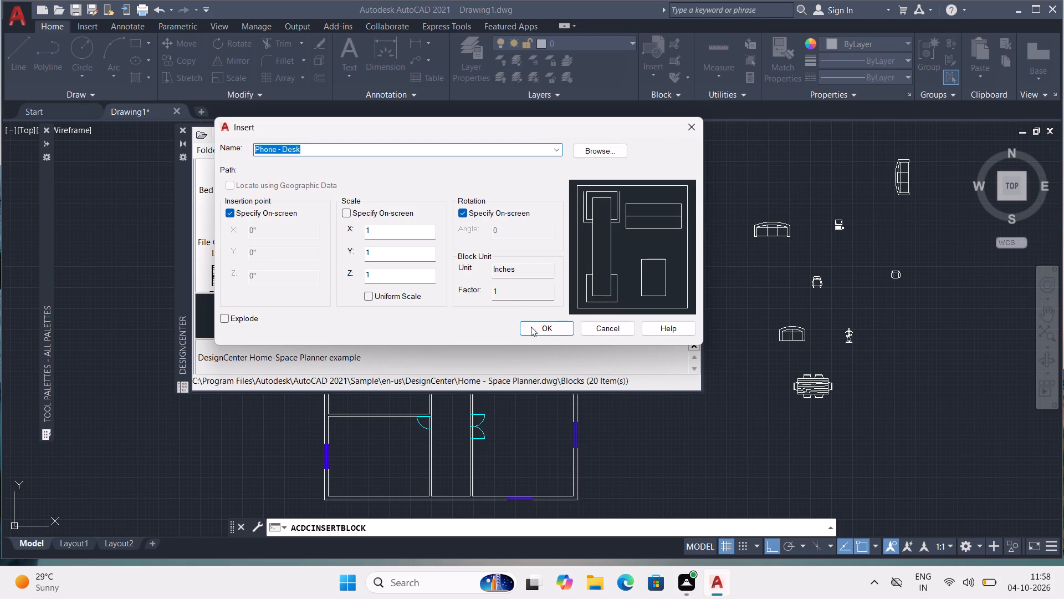
{"action": "left_click", "coordinate": [534, 328]}
{"action": "left_click", "coordinate": [912, 317]}
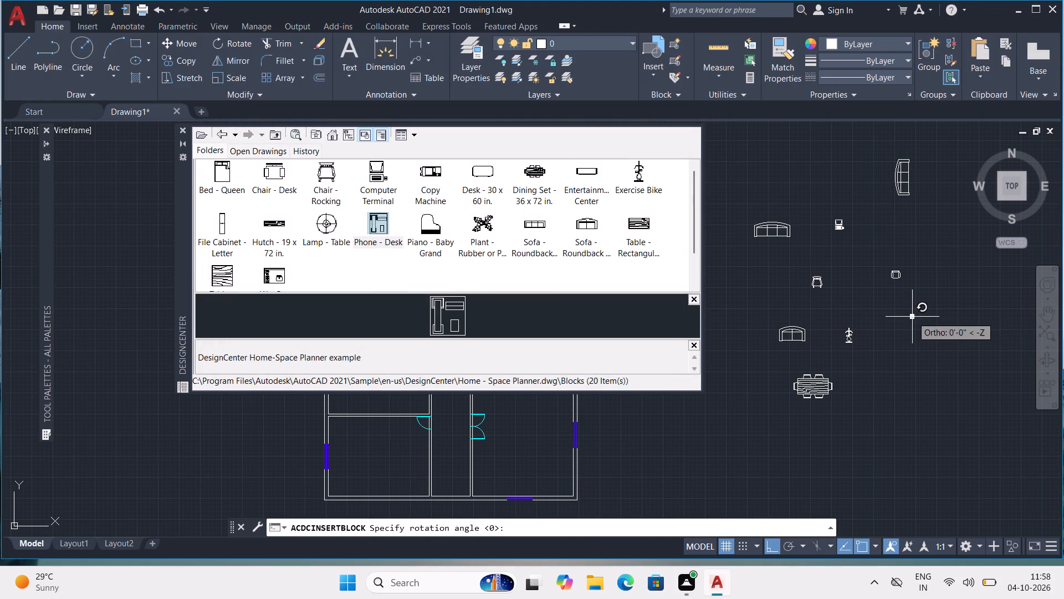
{"action": "left_click", "coordinate": [915, 328]}
Browse the blocks of the HVAC - Heating Ventilation Air Conditioning.dwg sample drawing in DesignCenter.
{"action": "scroll", "coordinate": [600, 244], "scroll_direction": "up", "scroll_amount": 2}
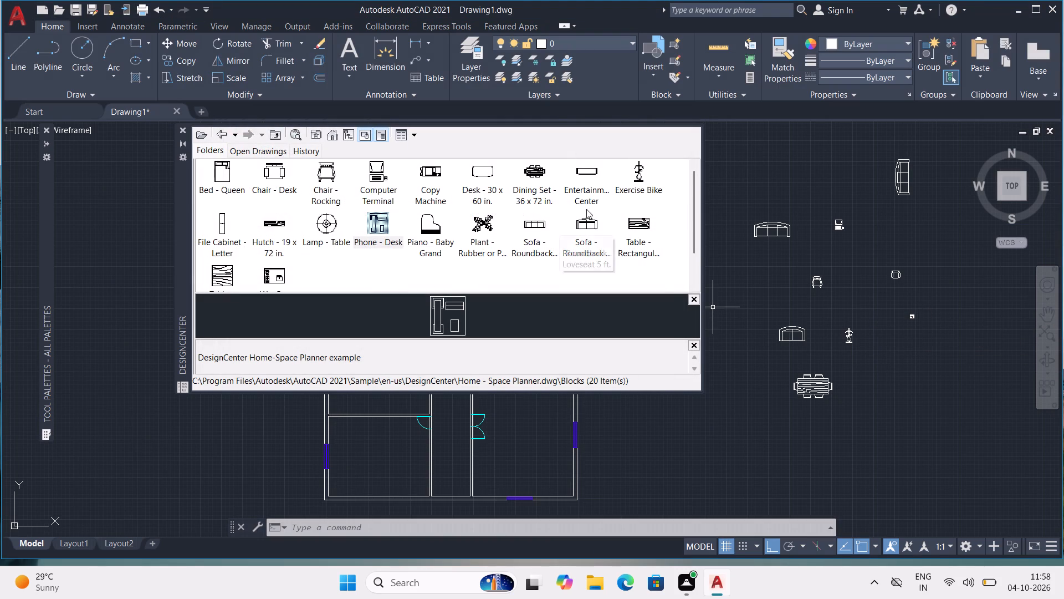
{"action": "scroll", "coordinate": [586, 209], "scroll_direction": "up", "scroll_amount": 5}
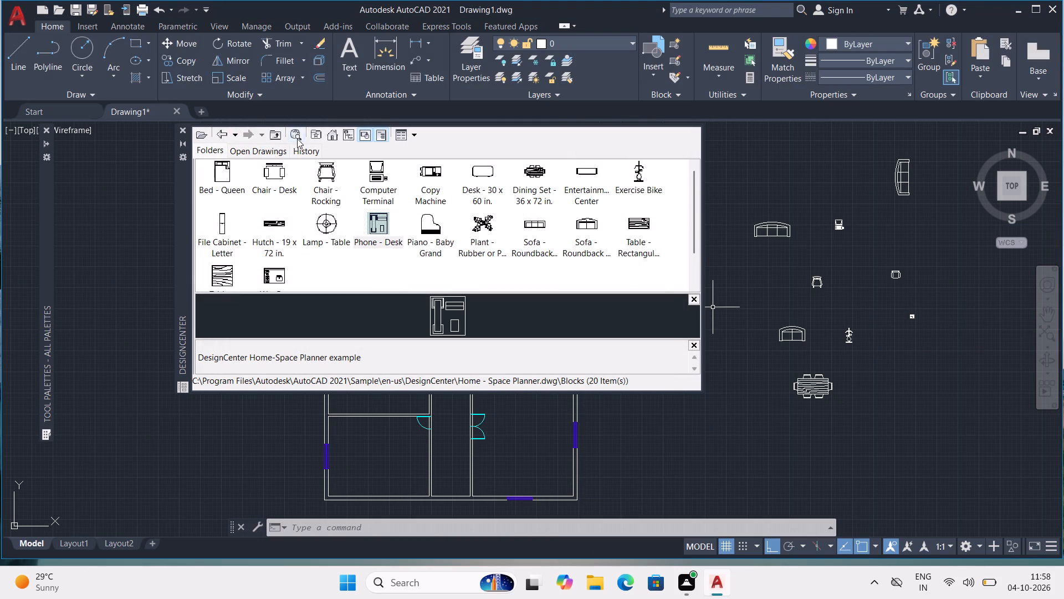
{"action": "left_click", "coordinate": [336, 137]}
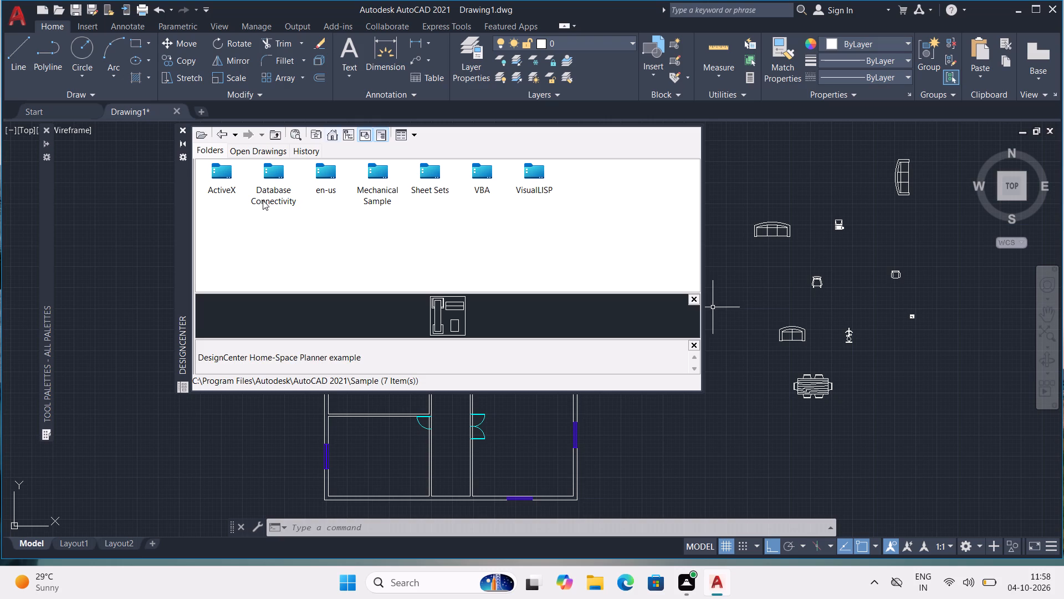
{"action": "double_click", "coordinate": [320, 171]}
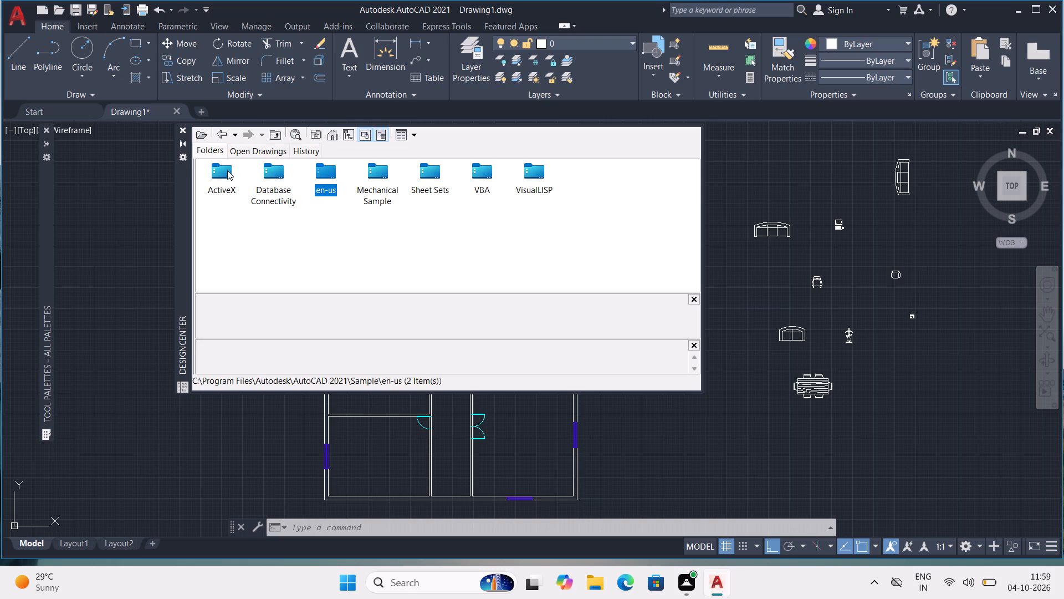
{"action": "double_click", "coordinate": [226, 167]}
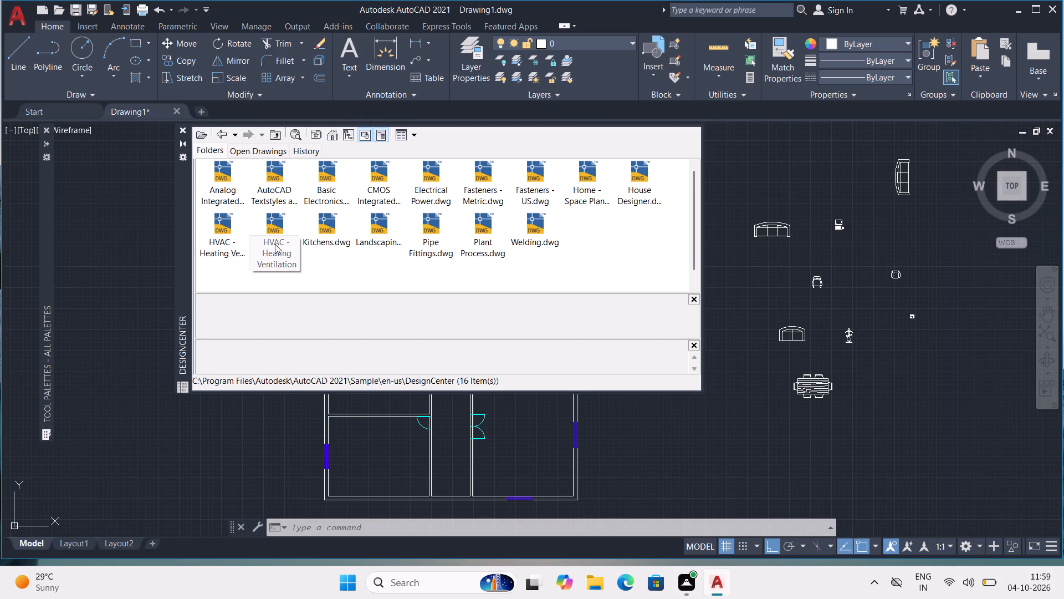
{"action": "double_click", "coordinate": [225, 227]}
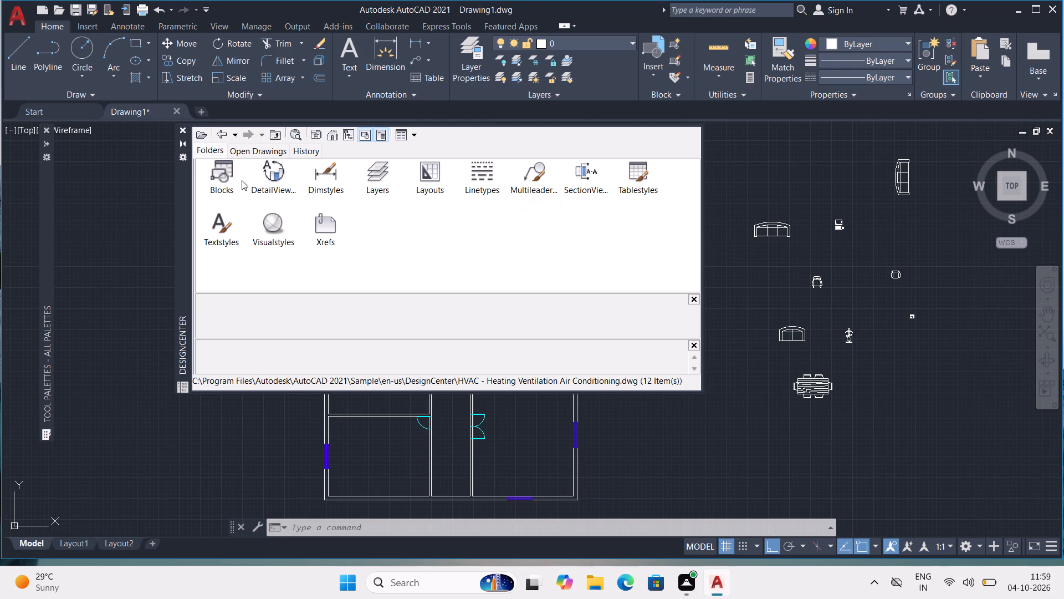
{"action": "double_click", "coordinate": [221, 171]}
{"action": "double_click", "coordinate": [227, 165]}
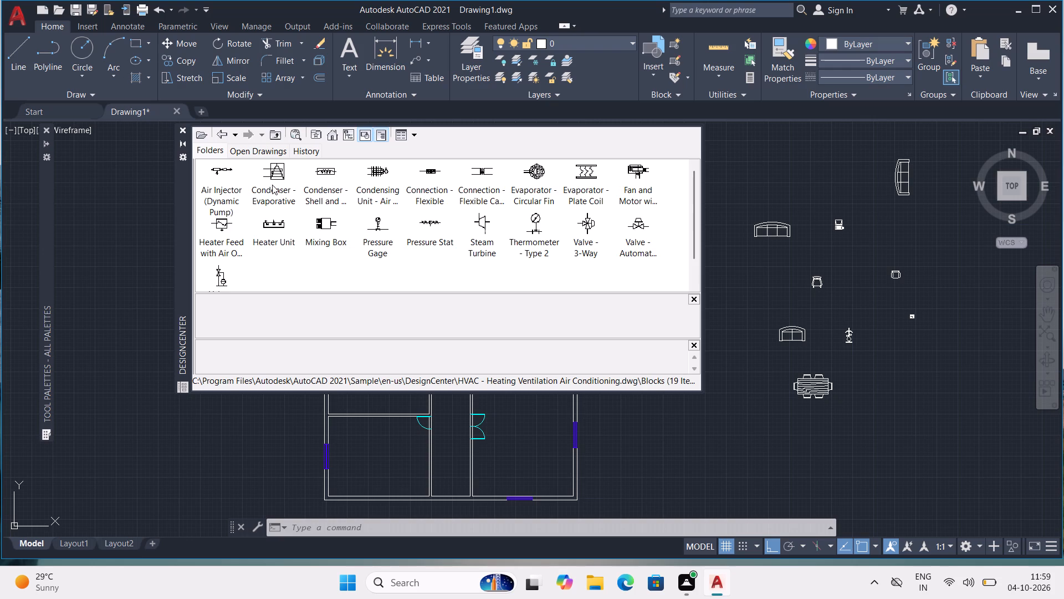
{"action": "scroll", "coordinate": [429, 220], "scroll_direction": "up", "scroll_amount": 4}
Open the Blocks collection of House Designer.dwg from the en-us DesignCenter sample folder.
{"action": "left_click", "coordinate": [329, 136]}
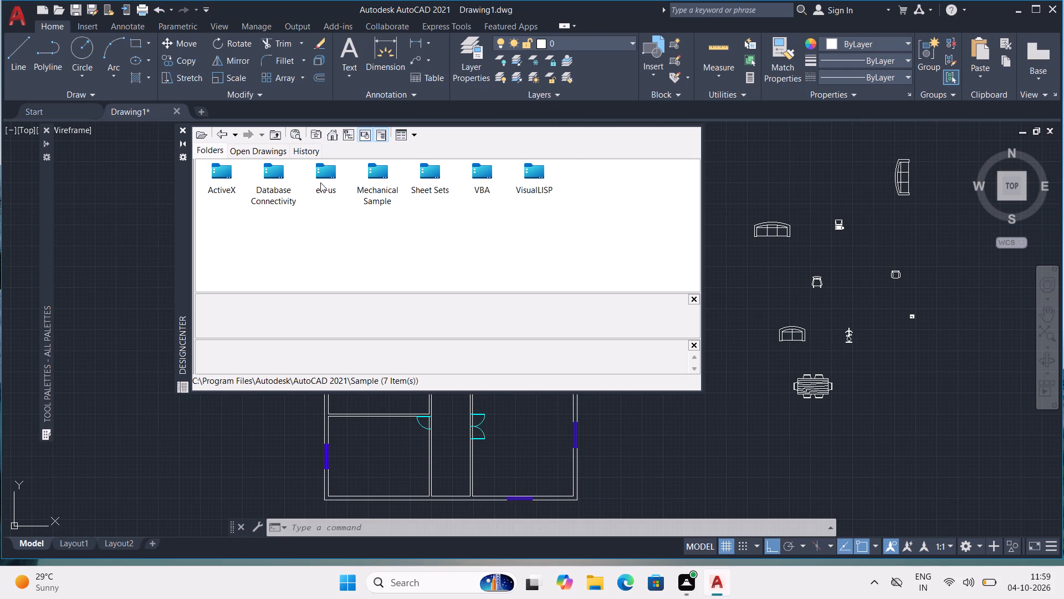
{"action": "double_click", "coordinate": [321, 175]}
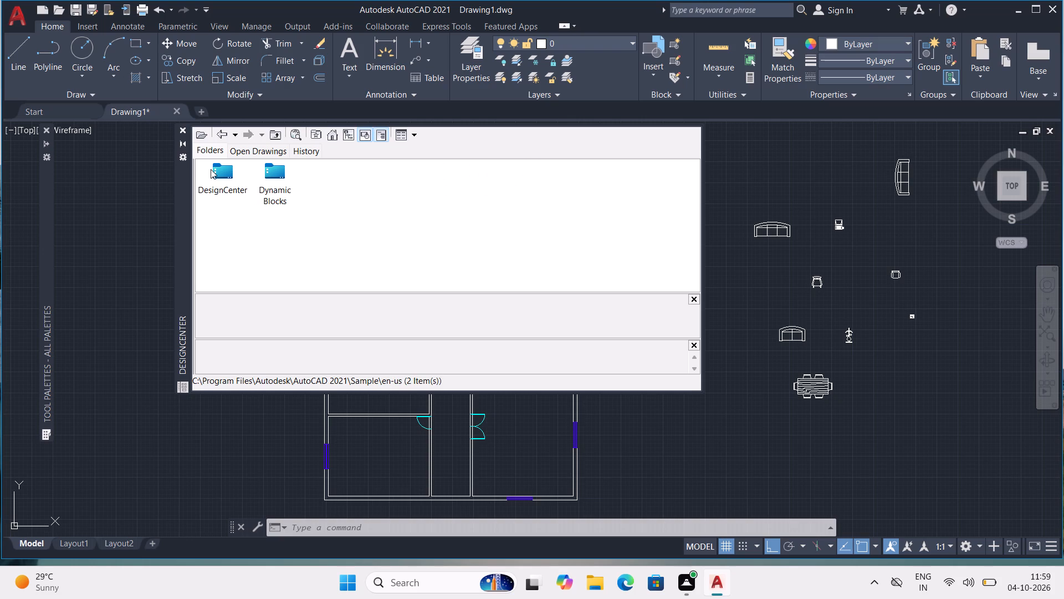
{"action": "double_click", "coordinate": [211, 169]}
{"action": "double_click", "coordinate": [216, 166]}
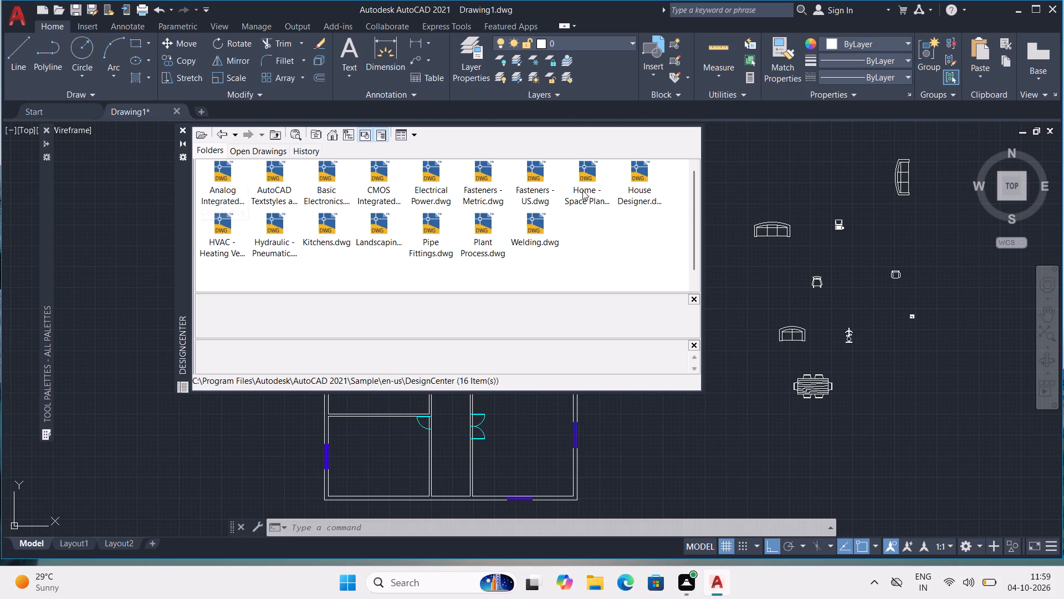
{"action": "double_click", "coordinate": [640, 179]}
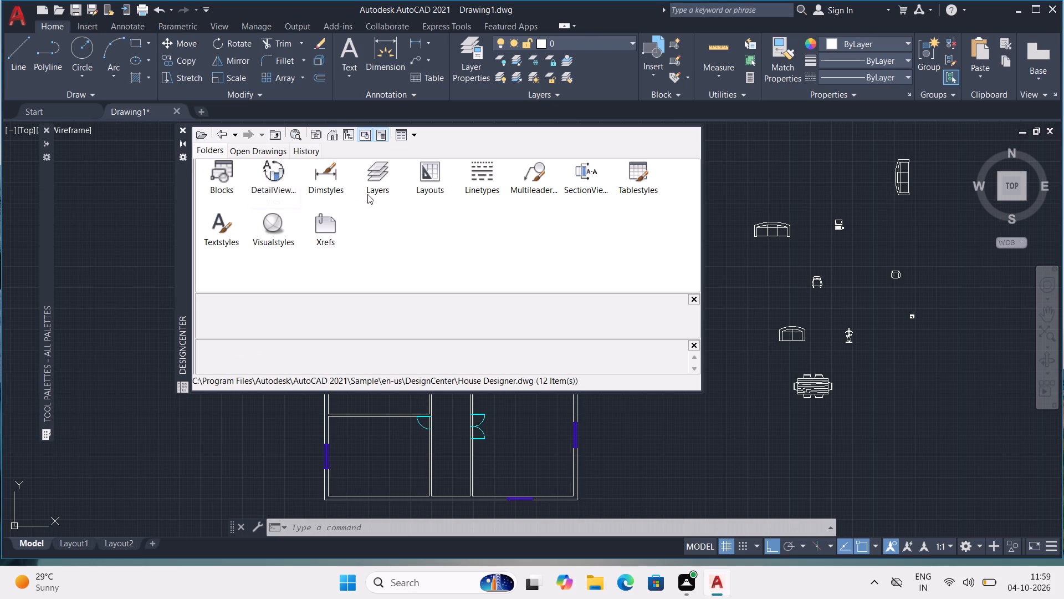
{"action": "left_click", "coordinate": [209, 170]}
{"action": "left_click", "coordinate": [214, 166]}
{"action": "double_click", "coordinate": [218, 165]}
{"action": "scroll", "coordinate": [366, 229], "scroll_direction": "down", "scroll_amount": 1}
{"action": "scroll", "coordinate": [376, 211], "scroll_direction": "up", "scroll_amount": 2}
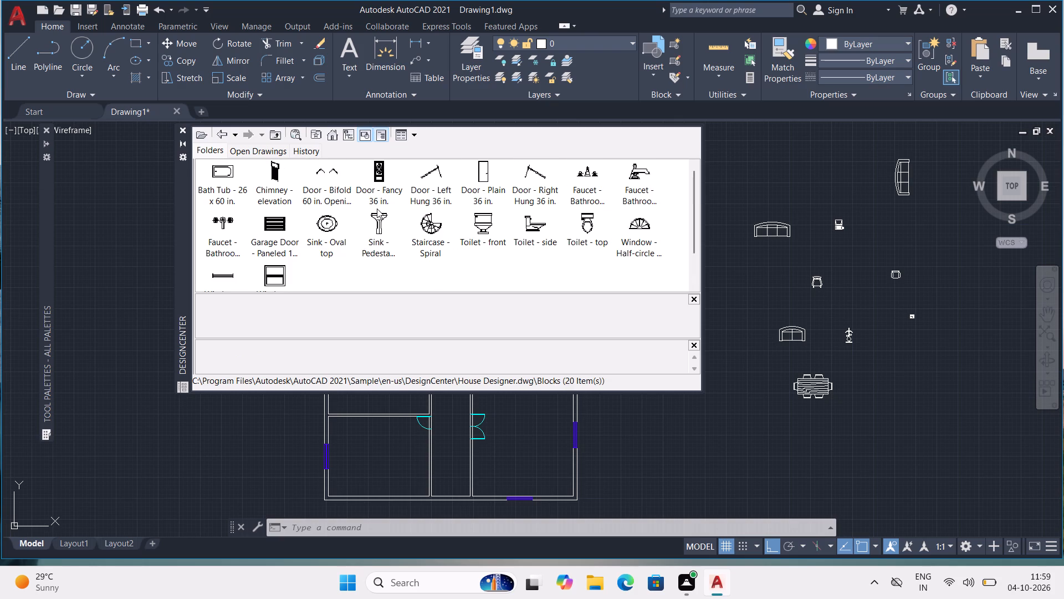
Insert the Toilet - top block outside the plan, to the left of the rocking chair, with 0° rotation.
{"action": "left_click", "coordinate": [600, 220]}
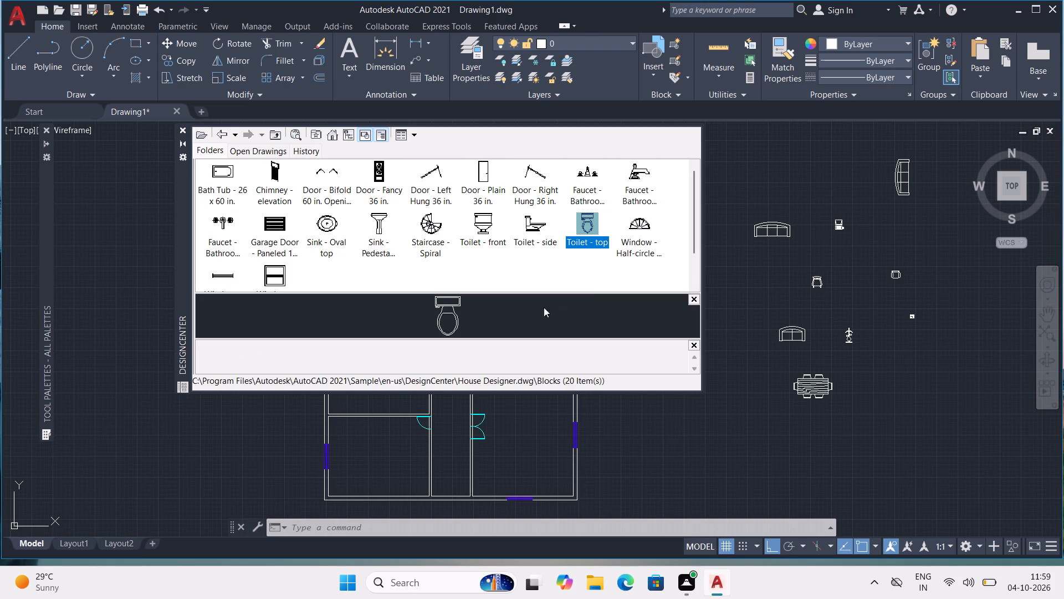
{"action": "double_click", "coordinate": [586, 215]}
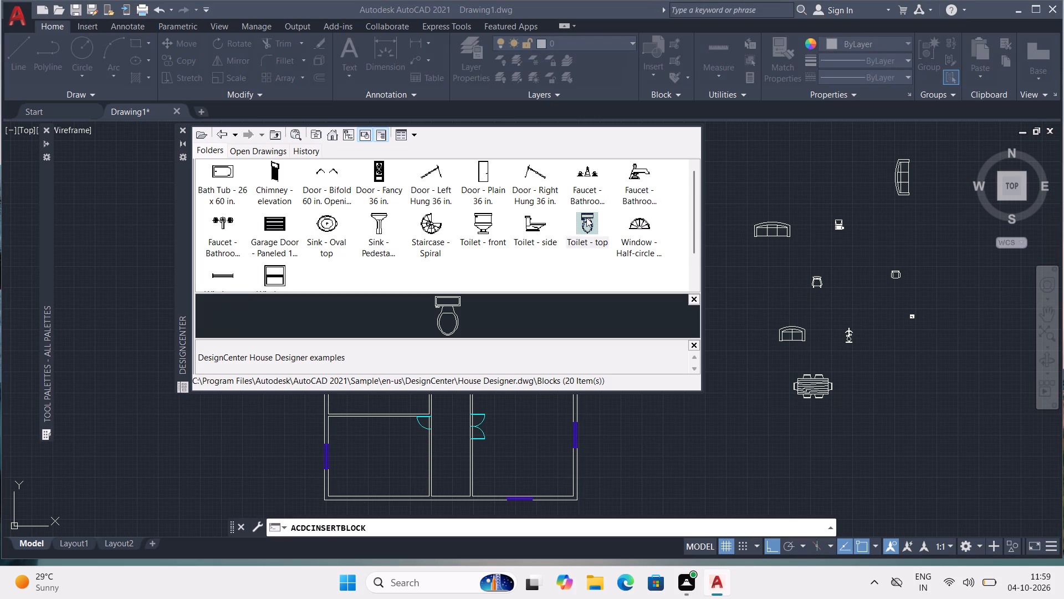
{"action": "left_click", "coordinate": [550, 323]}
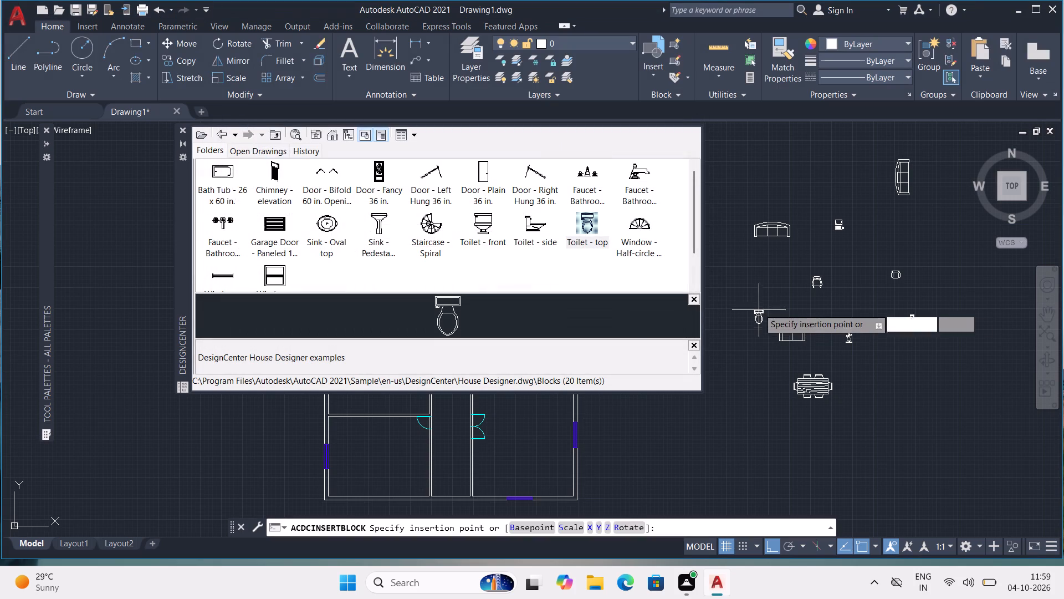
{"action": "left_click", "coordinate": [762, 286]}
{"action": "left_click", "coordinate": [781, 268]}
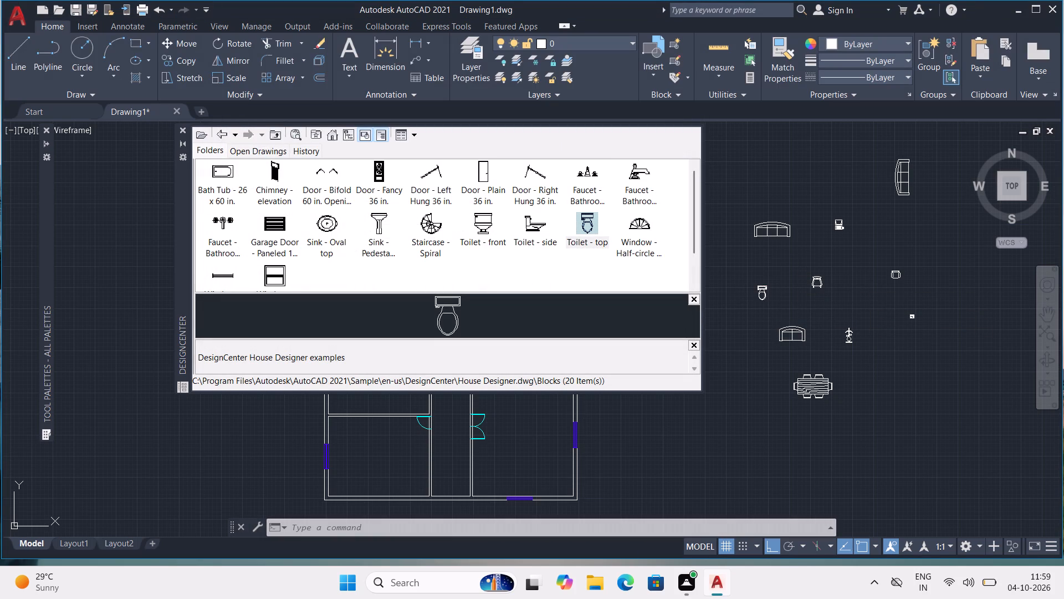
Insert the Sink - Oval top block outside the plan, to the left of the top-view toilet, with 0° rotation.
{"action": "scroll", "coordinate": [636, 177], "scroll_direction": "up", "scroll_amount": 2}
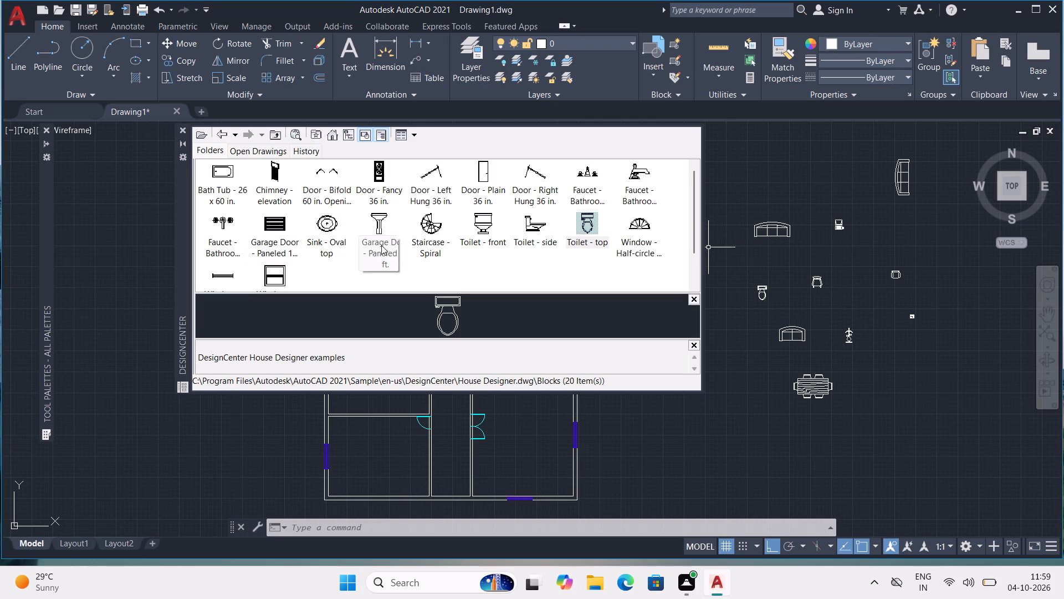
{"action": "double_click", "coordinate": [328, 216]}
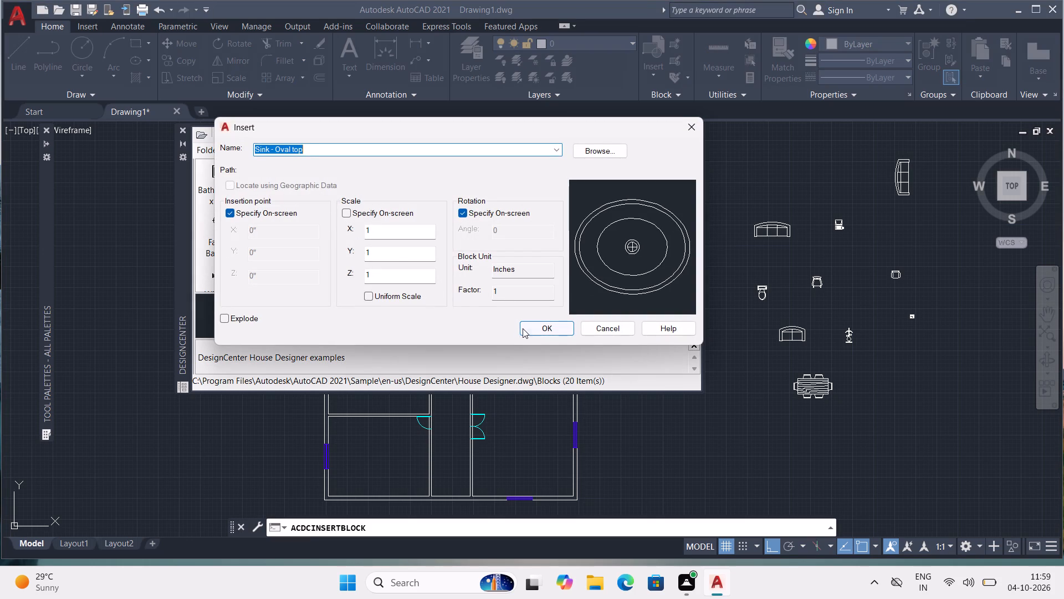
{"action": "left_click", "coordinate": [526, 328]}
{"action": "left_click", "coordinate": [735, 281]}
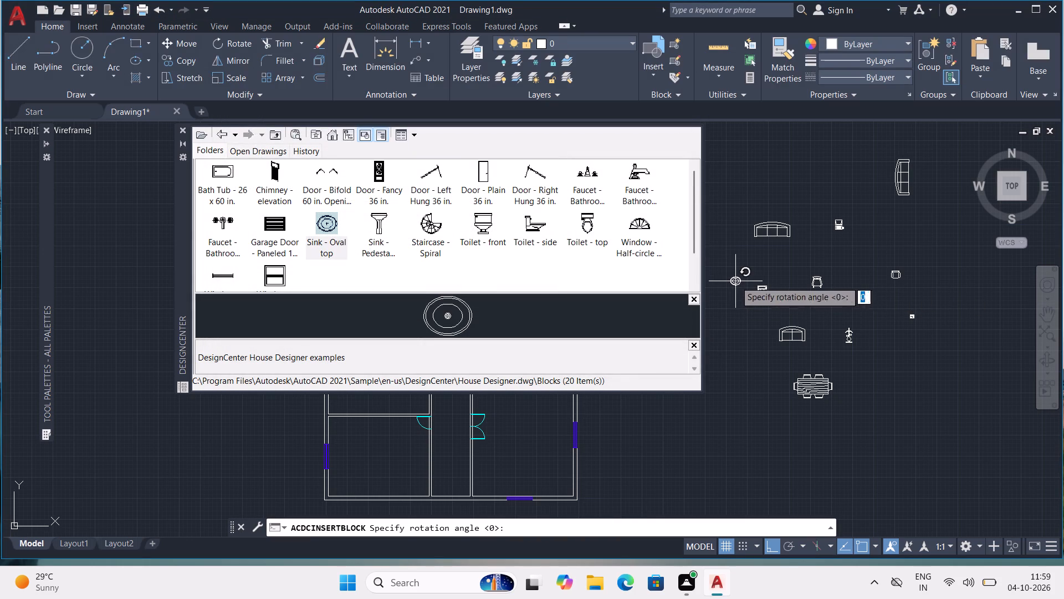
{"action": "left_click", "coordinate": [762, 274]}
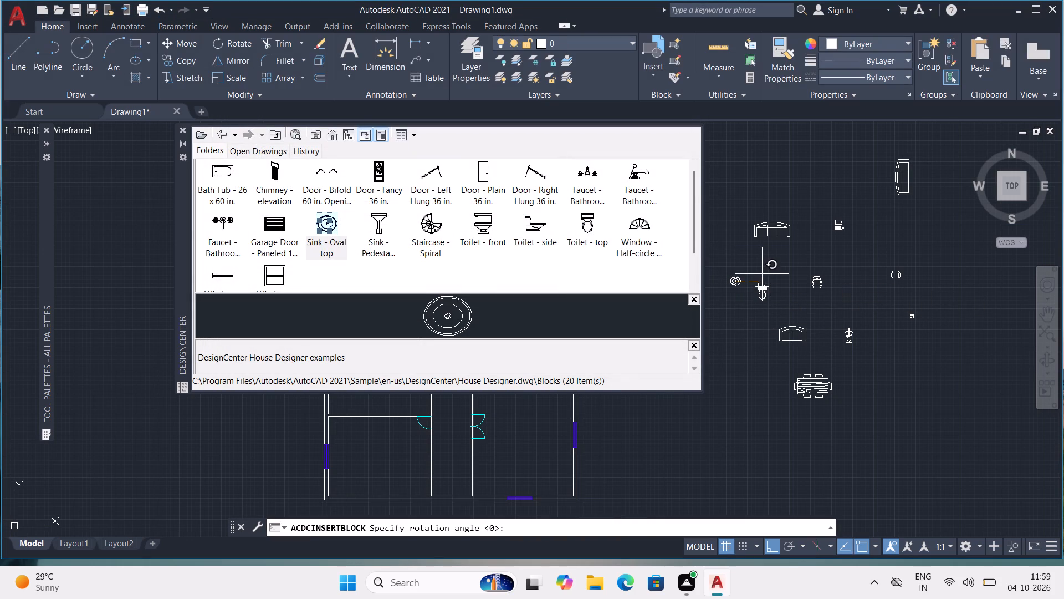
Insert the Toilet - side block outside the plan, to the left of the lower two-seat sofa, with 0° rotation.
{"action": "scroll", "coordinate": [632, 221], "scroll_direction": "up", "scroll_amount": 1}
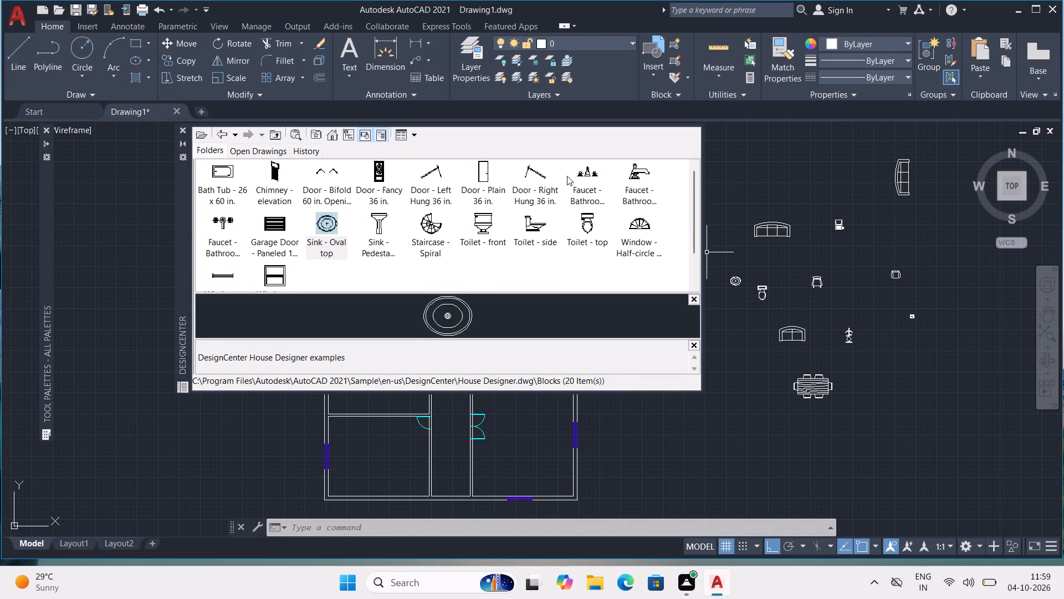
{"action": "double_click", "coordinate": [533, 223]}
{"action": "double_click", "coordinate": [535, 223]}
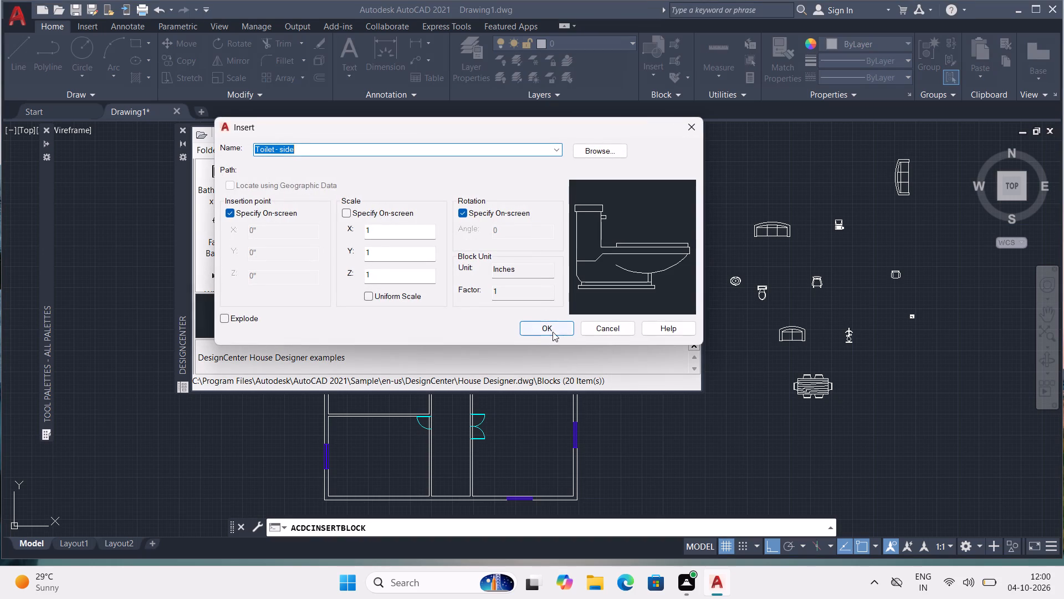
{"action": "left_click", "coordinate": [553, 327]}
{"action": "left_click", "coordinate": [746, 347]}
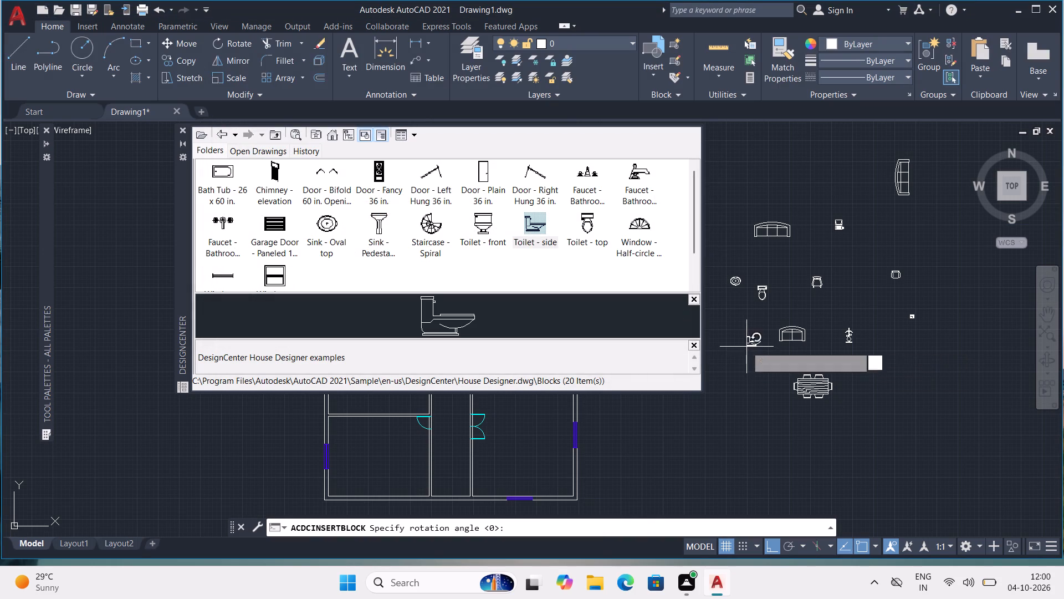
{"action": "left_click", "coordinate": [779, 363]}
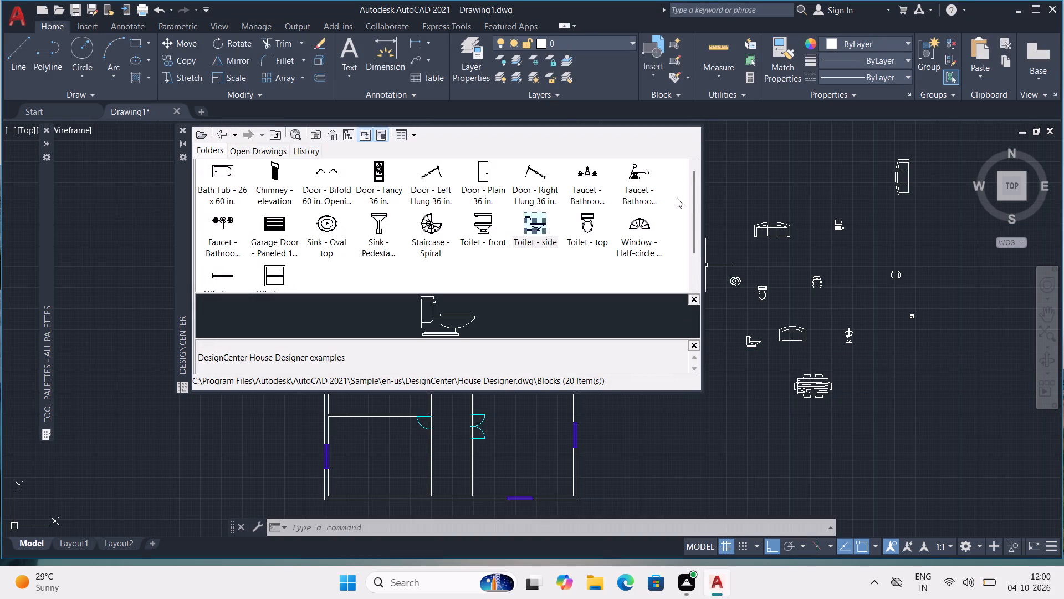
Leave the House Designer.dwg blocks and close DesignCenter.
{"action": "left_click", "coordinate": [217, 132]}
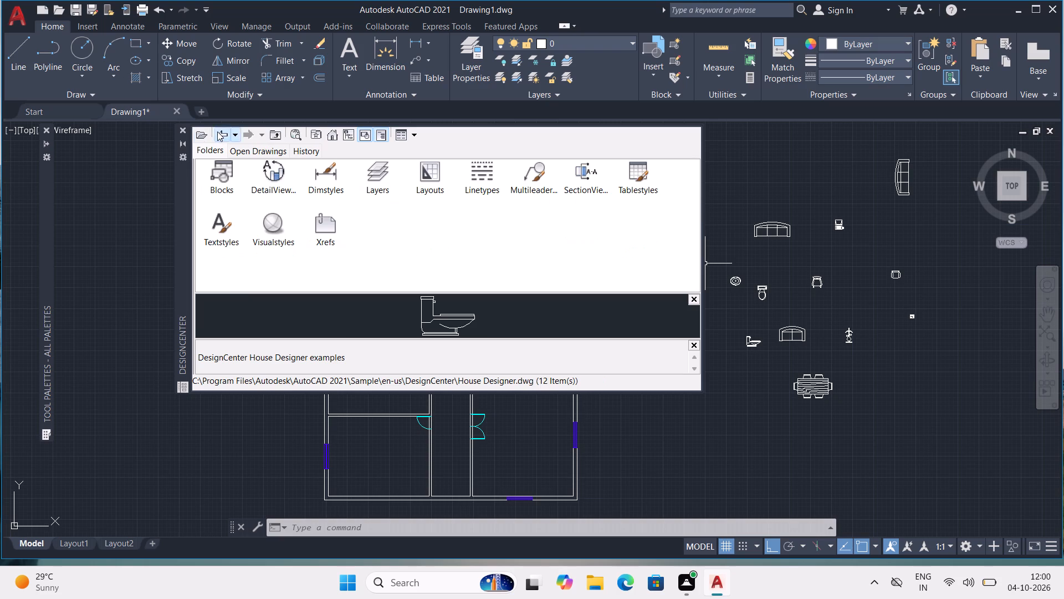
{"action": "left_click", "coordinate": [217, 130]}
{"action": "left_click", "coordinate": [183, 129]}
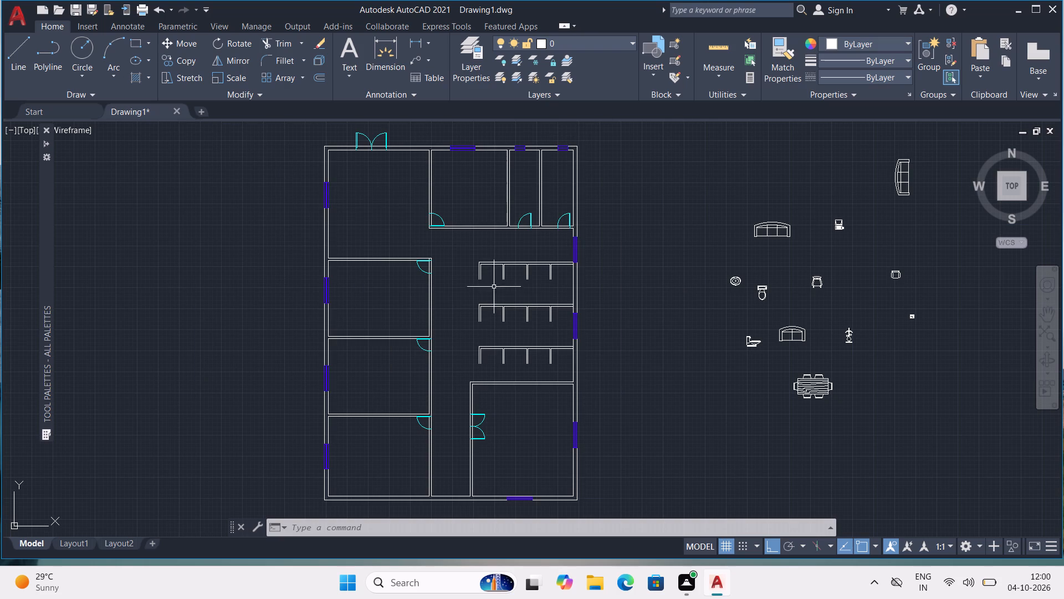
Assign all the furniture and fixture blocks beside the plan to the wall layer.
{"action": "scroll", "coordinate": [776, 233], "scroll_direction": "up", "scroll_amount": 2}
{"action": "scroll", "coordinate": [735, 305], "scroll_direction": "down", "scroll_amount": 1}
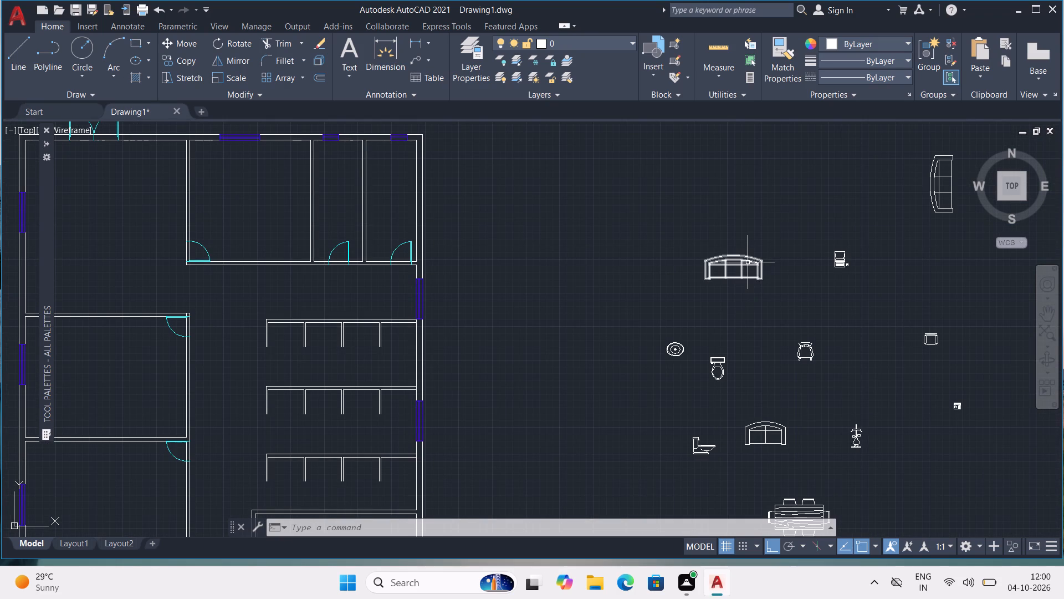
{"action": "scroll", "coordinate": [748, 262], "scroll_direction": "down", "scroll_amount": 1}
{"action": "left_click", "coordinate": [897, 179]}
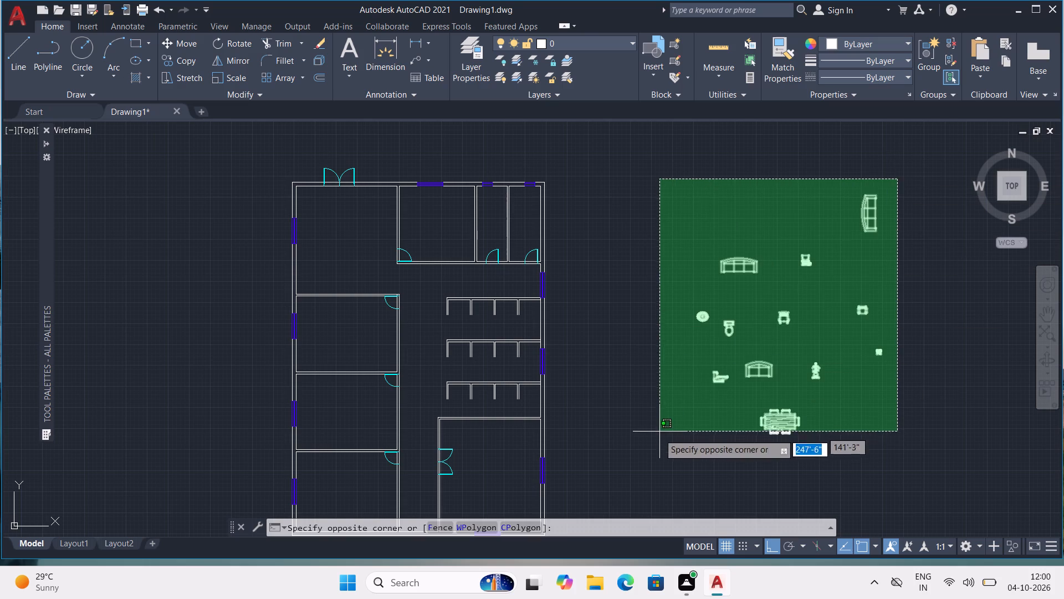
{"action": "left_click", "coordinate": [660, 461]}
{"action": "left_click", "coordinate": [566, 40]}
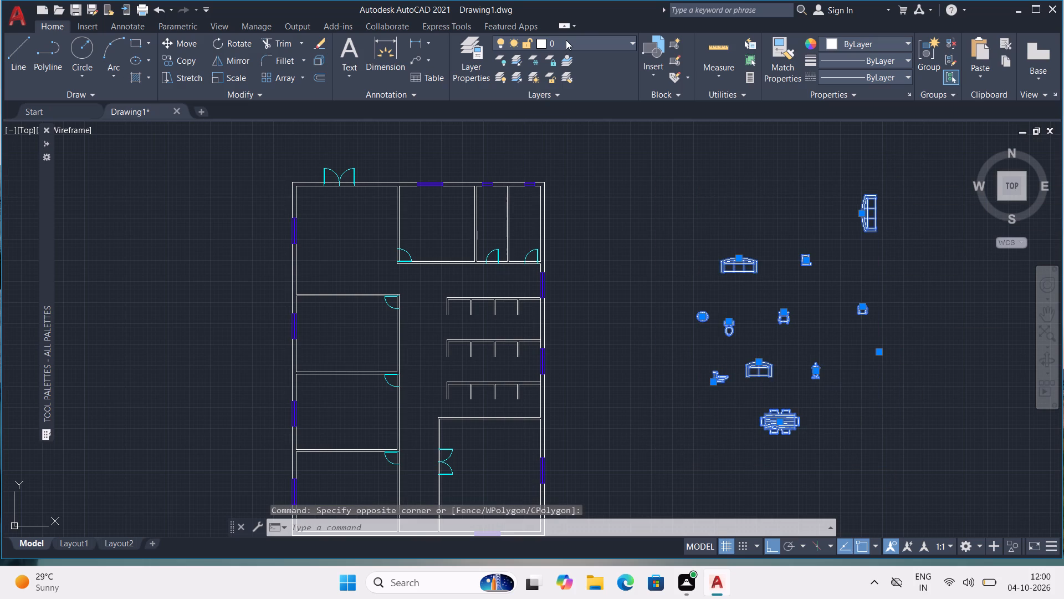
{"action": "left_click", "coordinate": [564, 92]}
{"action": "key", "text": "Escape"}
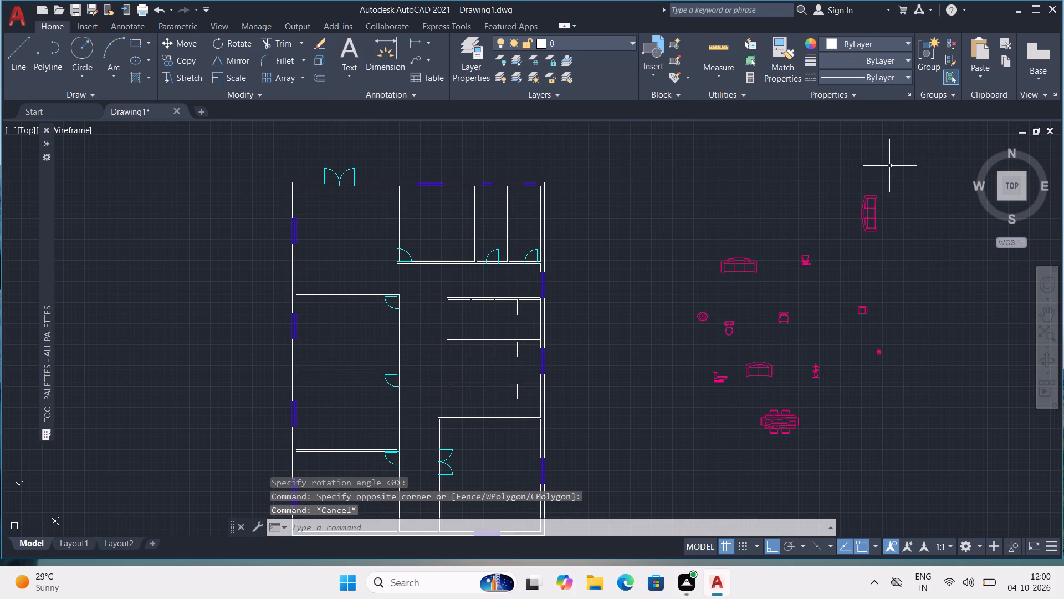
Create a new layer named jiodrt.
{"action": "middle_click_drag", "start_coordinate": [777, 231], "coordinate": [775, 214]}
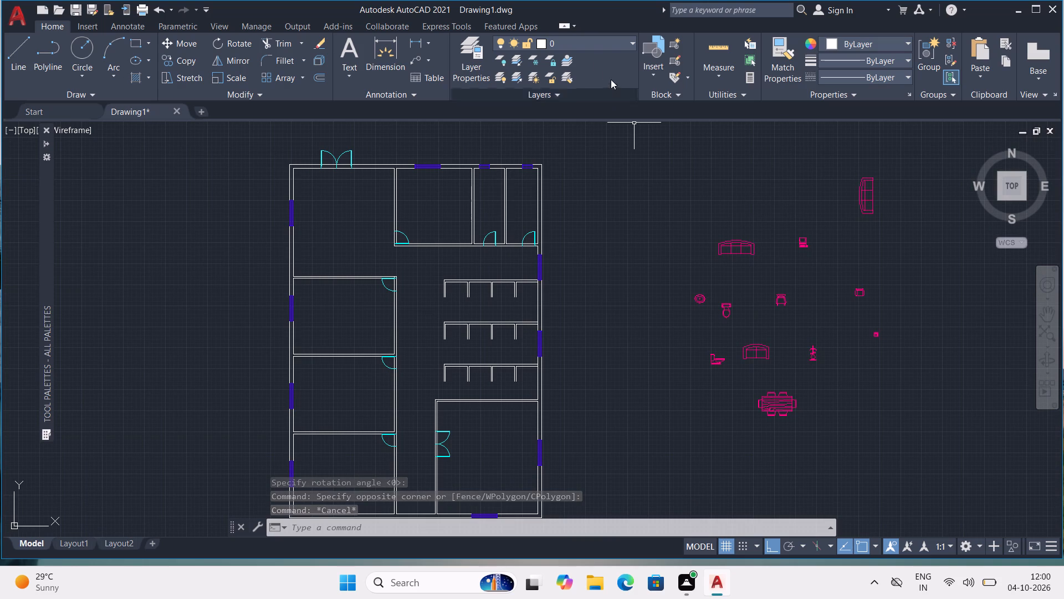
{"action": "left_click", "coordinate": [601, 35]}
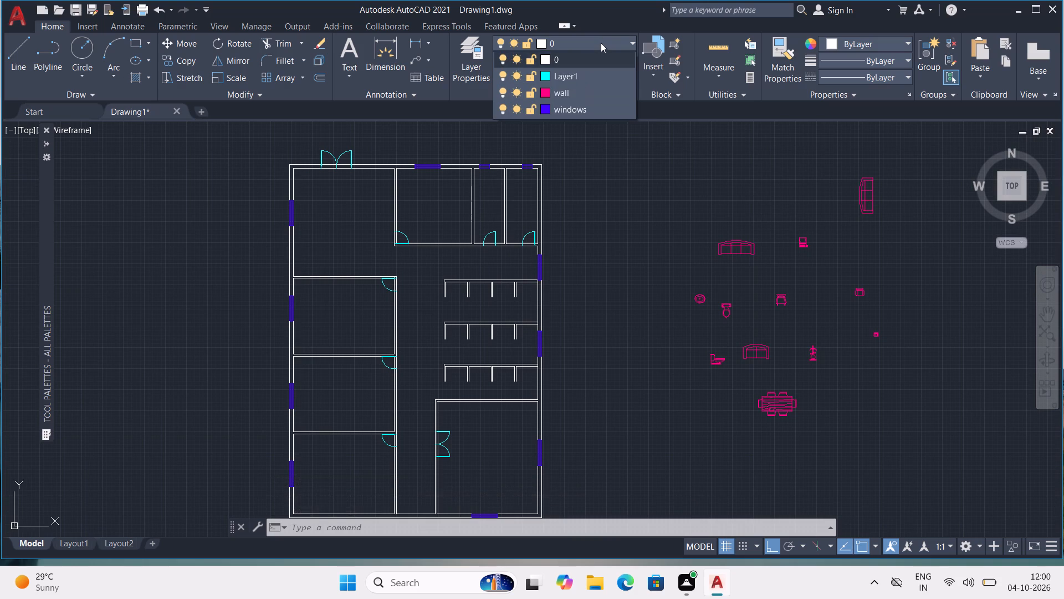
{"action": "key", "text": "Escape"}
{"action": "left_click", "coordinate": [480, 60]}
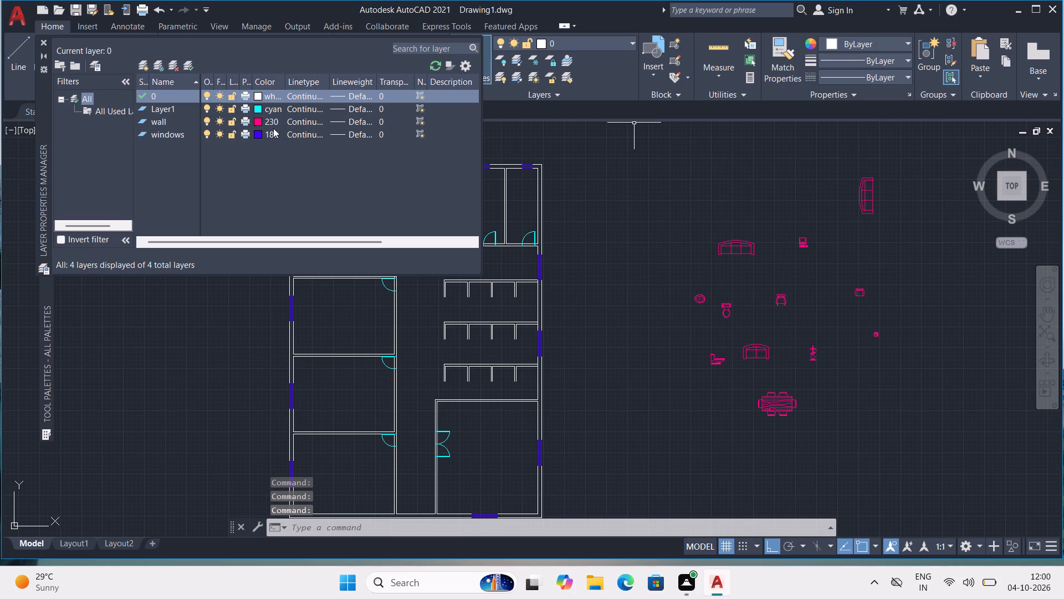
{"action": "left_click", "coordinate": [143, 62]}
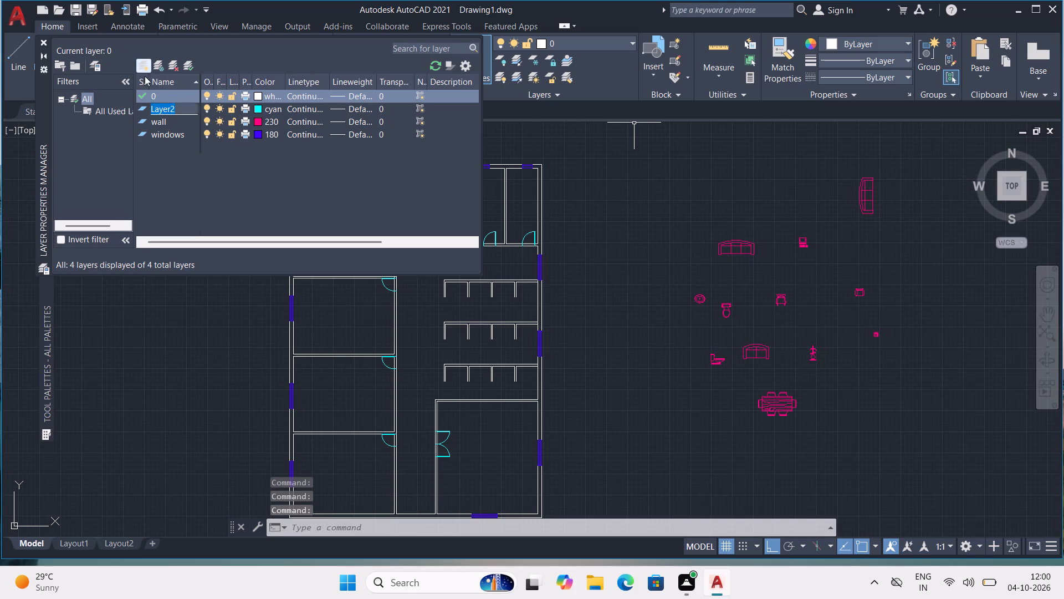
{"action": "key", "text": "BackSpace"}
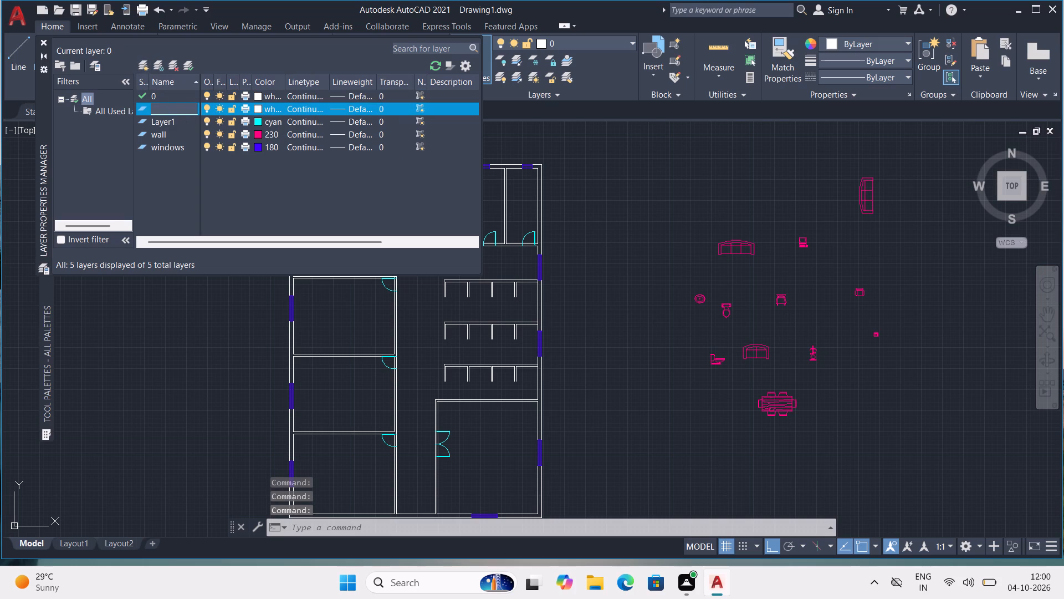
{"action": "type", "text": "jiodrt"}
{"action": "key", "text": "Return"}
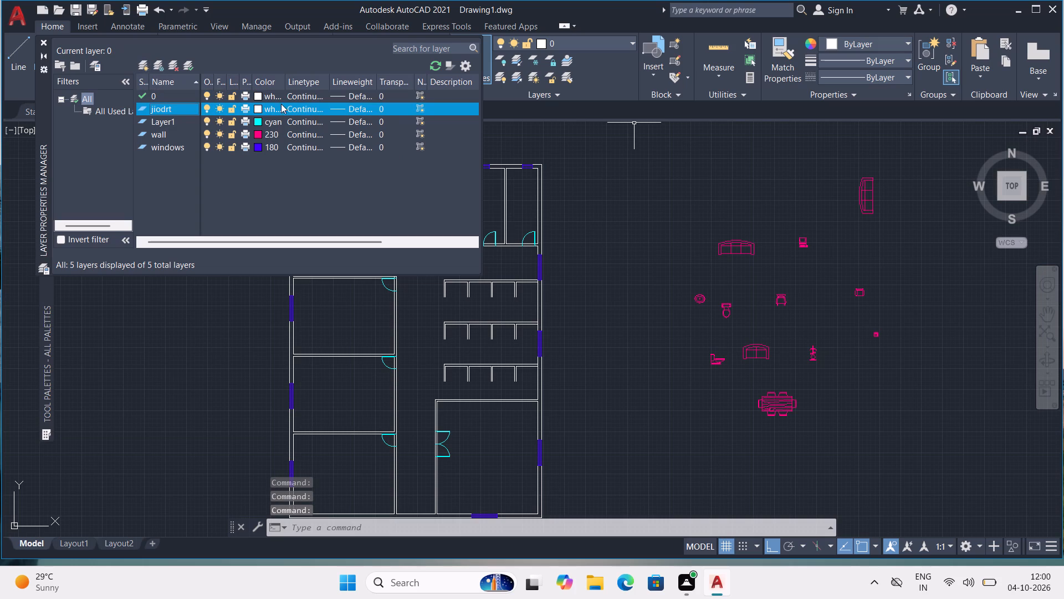
Set the jiodrt layer's color to red and close the layer manager.
{"action": "left_click", "coordinate": [258, 109]}
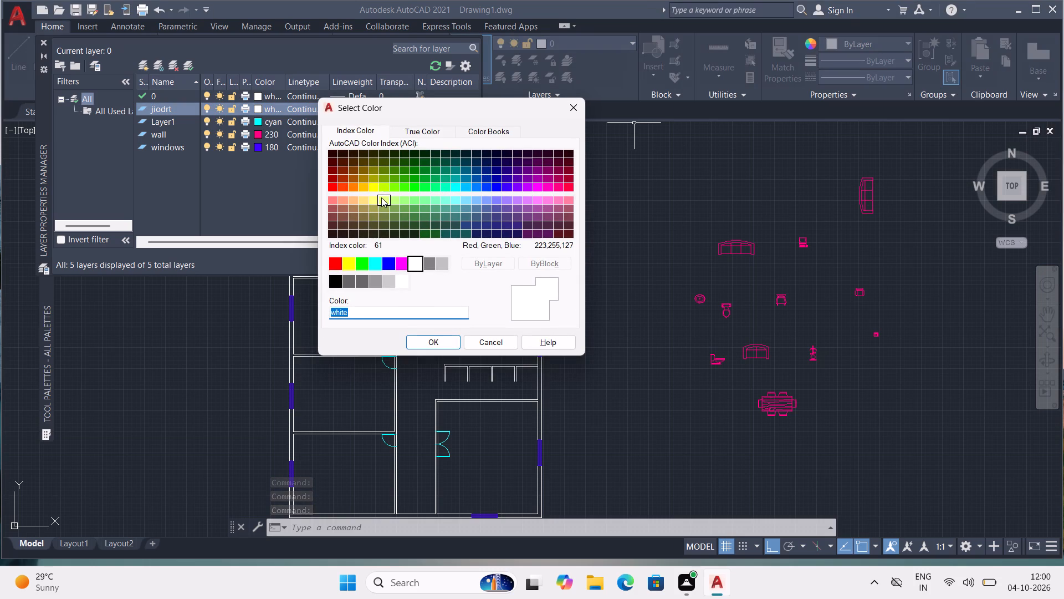
{"action": "left_click", "coordinate": [357, 189]}
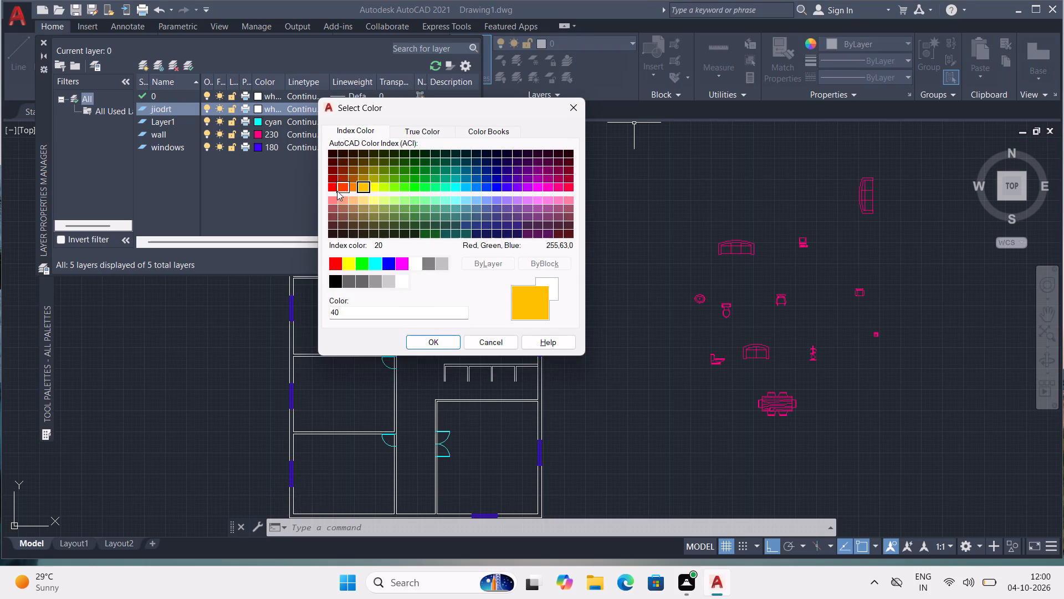
{"action": "left_click", "coordinate": [336, 186]}
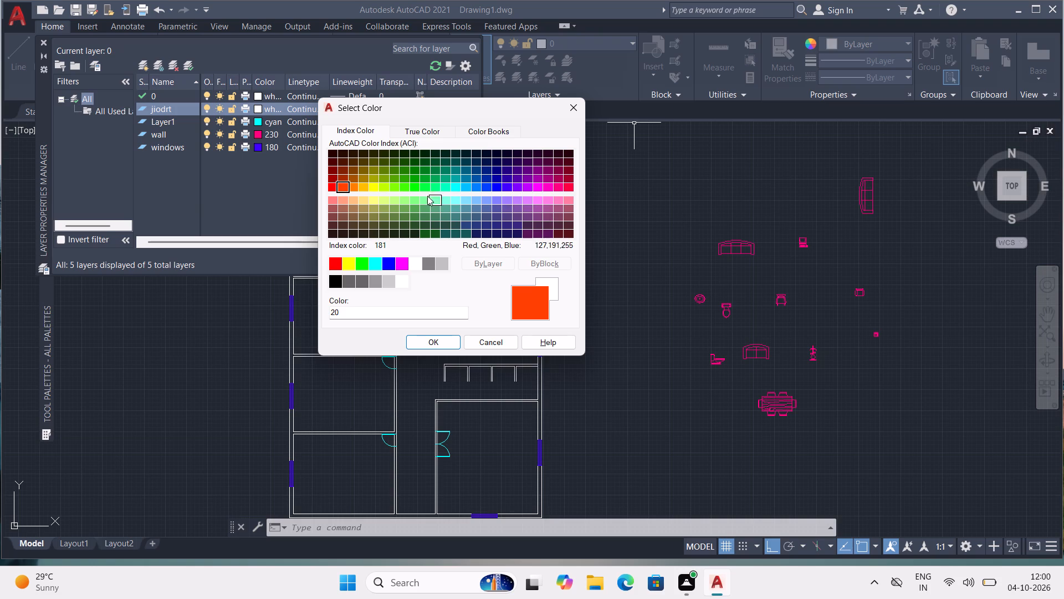
{"action": "left_click", "coordinate": [414, 189]}
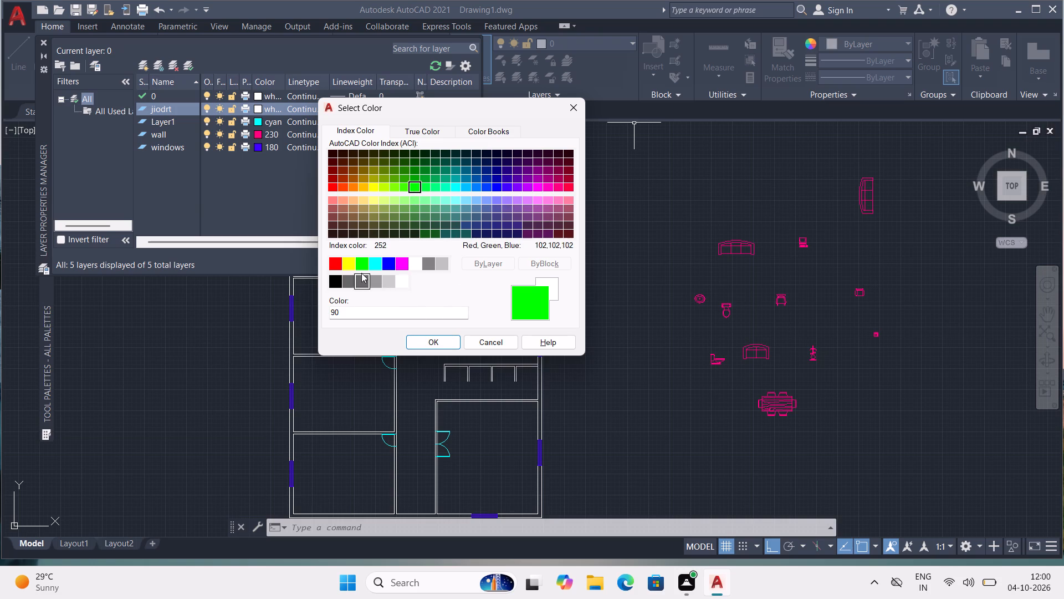
{"action": "left_click", "coordinate": [349, 264]}
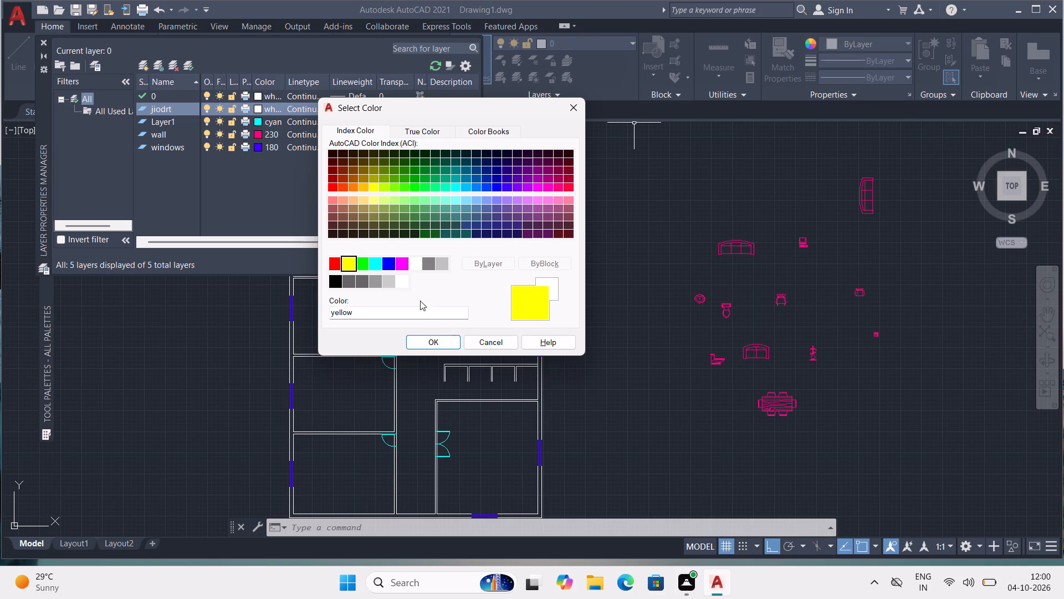
{"action": "left_click", "coordinate": [363, 265]}
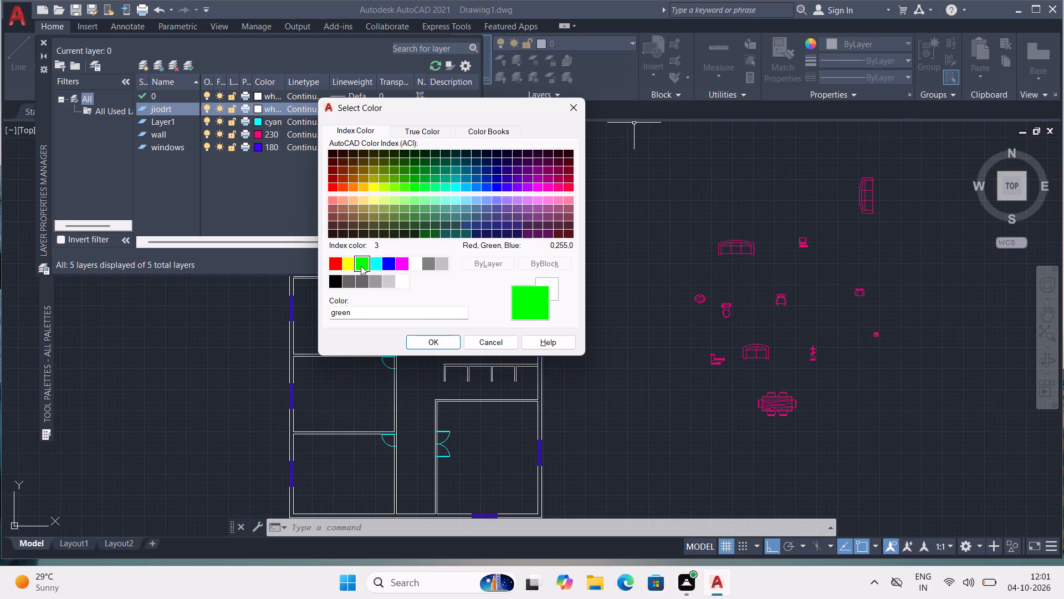
{"action": "left_click", "coordinate": [332, 266]}
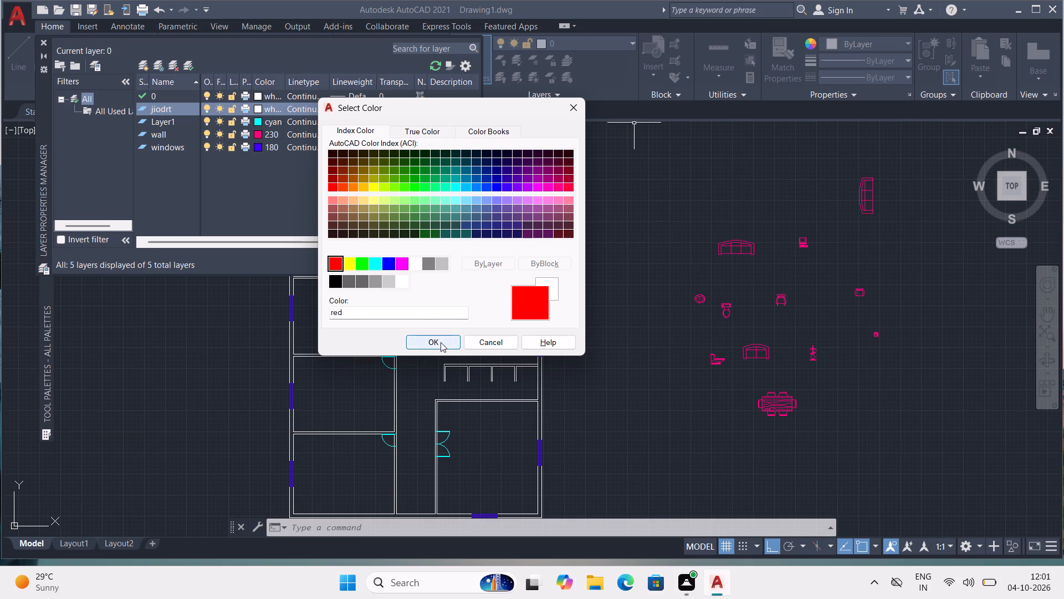
{"action": "left_click", "coordinate": [439, 338]}
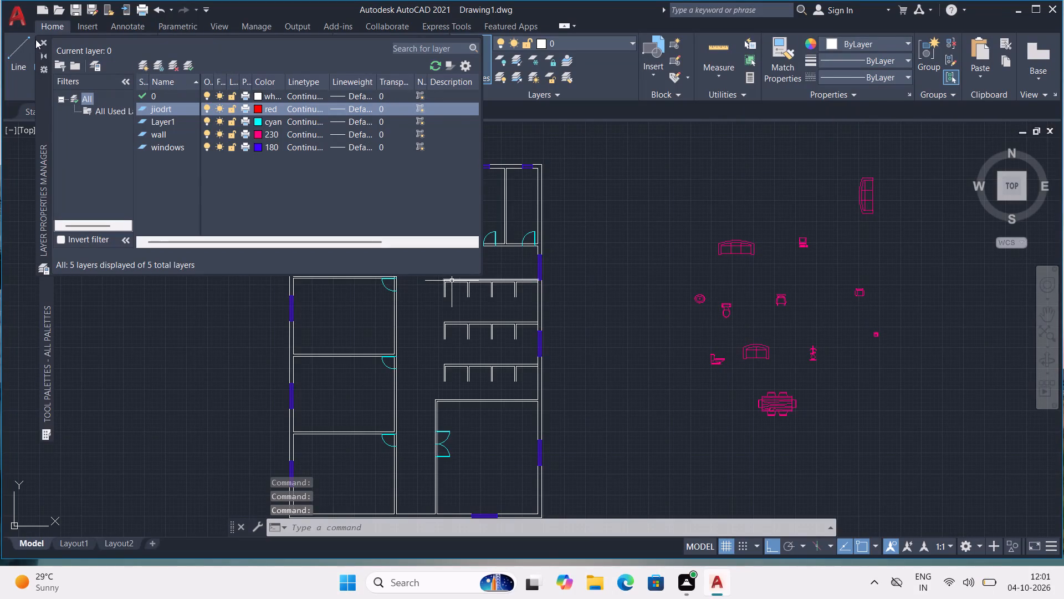
{"action": "left_click", "coordinate": [45, 39]}
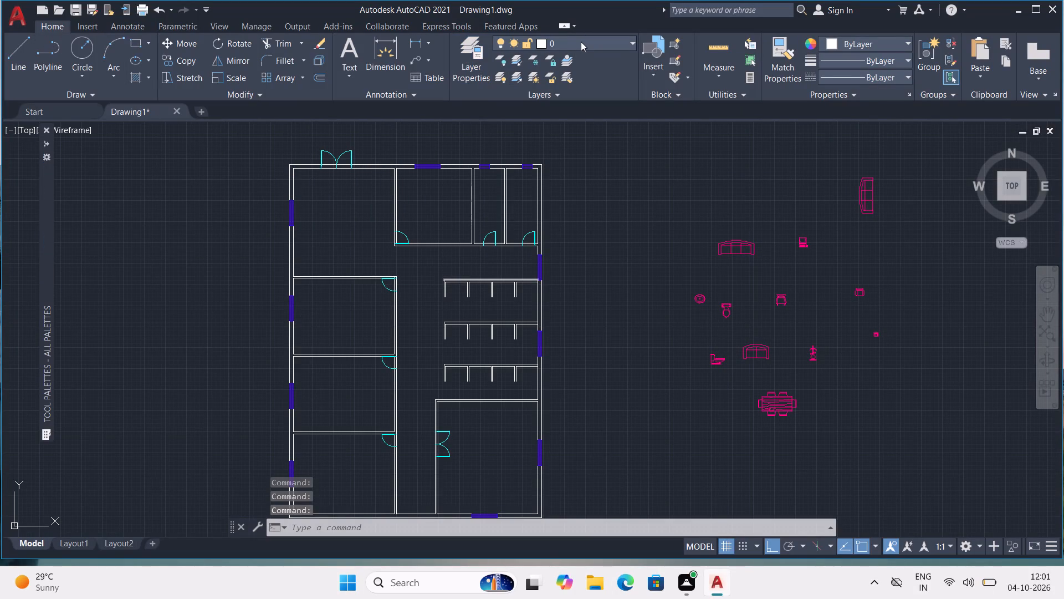
Assign all the furniture and fixture blocks beside the plan to the jiodrt layer.
{"action": "left_click", "coordinate": [581, 42]}
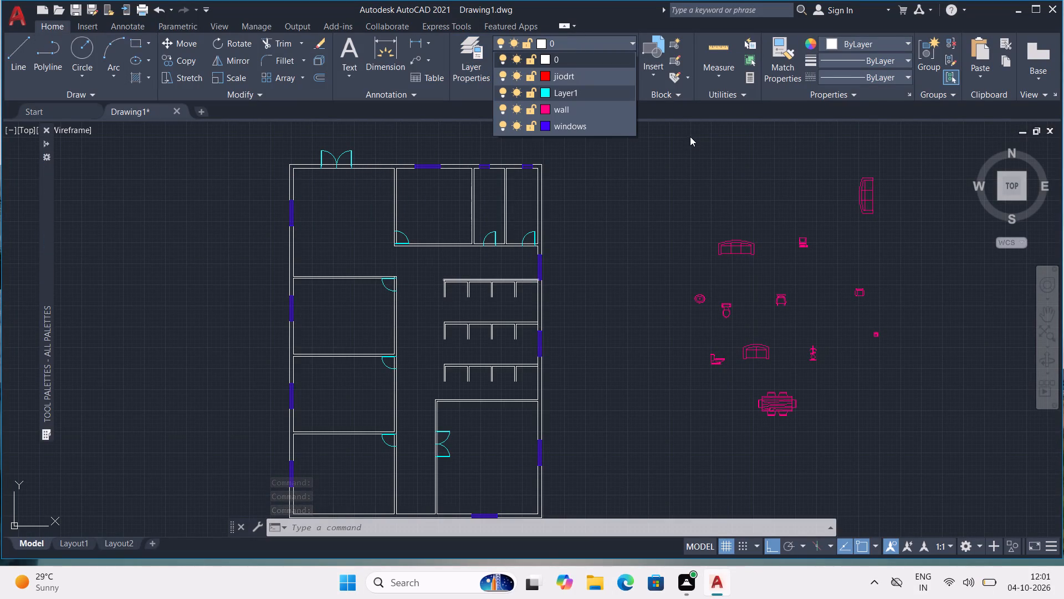
{"action": "key", "text": "Escape"}
{"action": "left_click", "coordinate": [922, 162]}
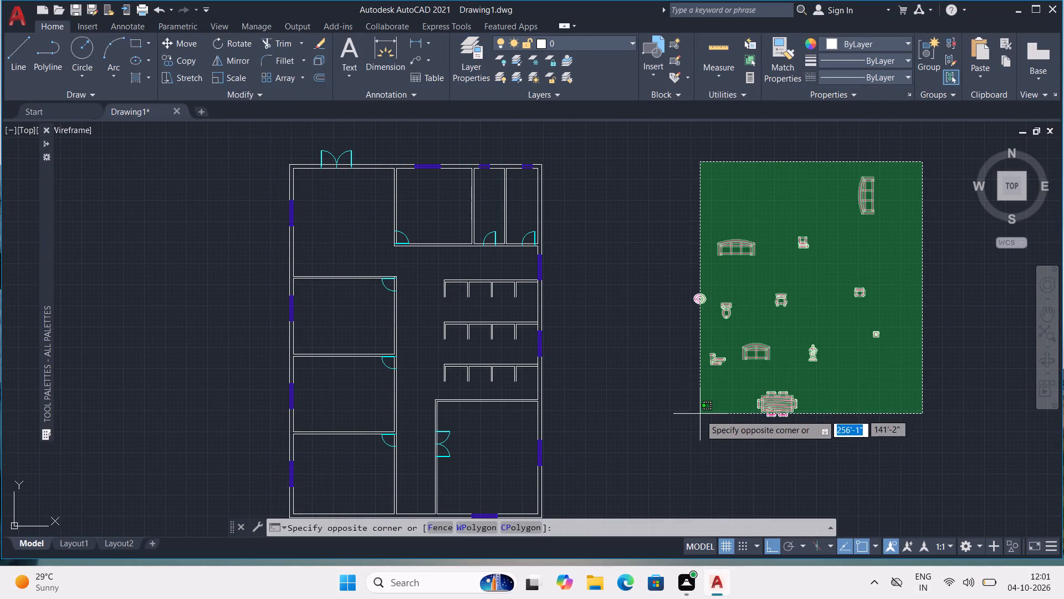
{"action": "left_click", "coordinate": [699, 435]}
{"action": "left_click", "coordinate": [582, 41]}
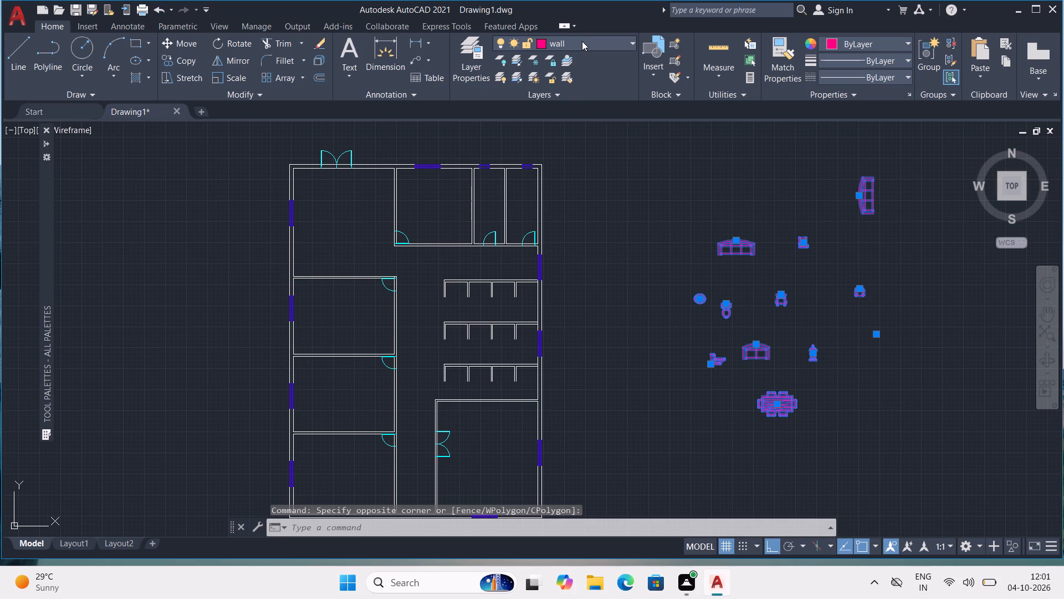
{"action": "left_click", "coordinate": [582, 79]}
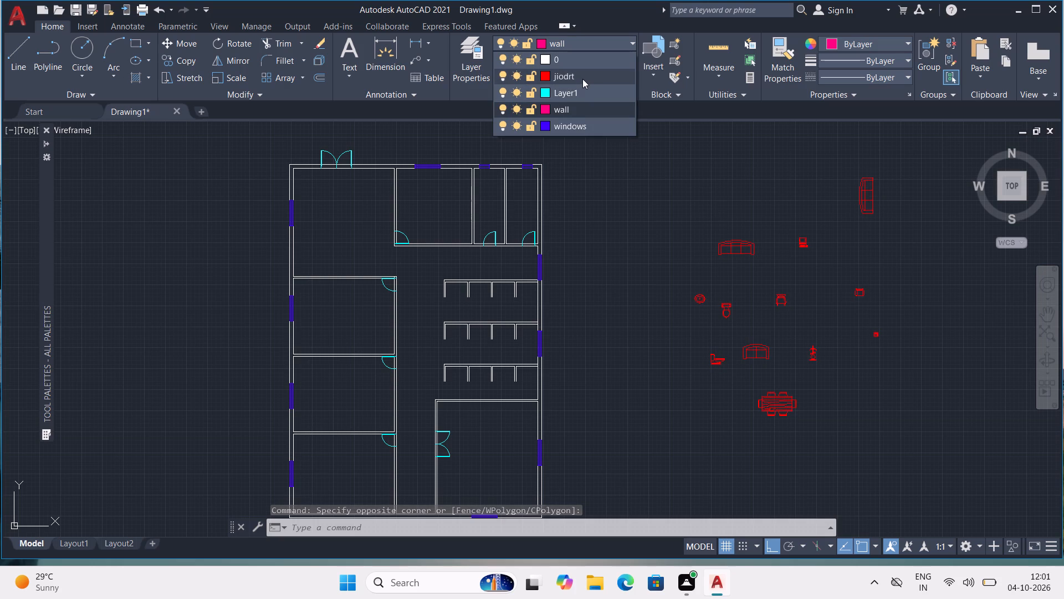
{"action": "key", "text": "Escape"}
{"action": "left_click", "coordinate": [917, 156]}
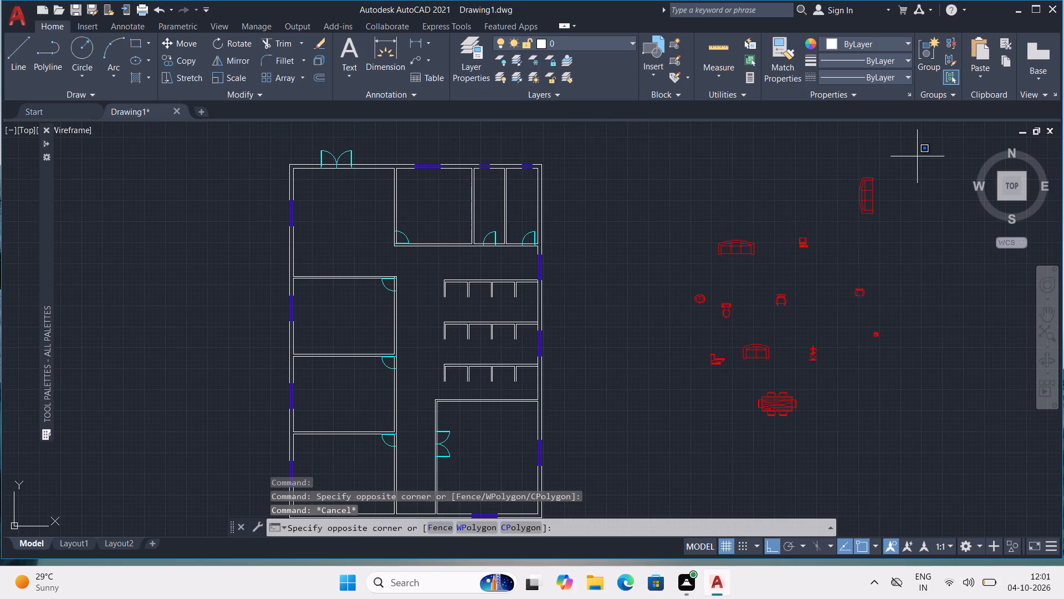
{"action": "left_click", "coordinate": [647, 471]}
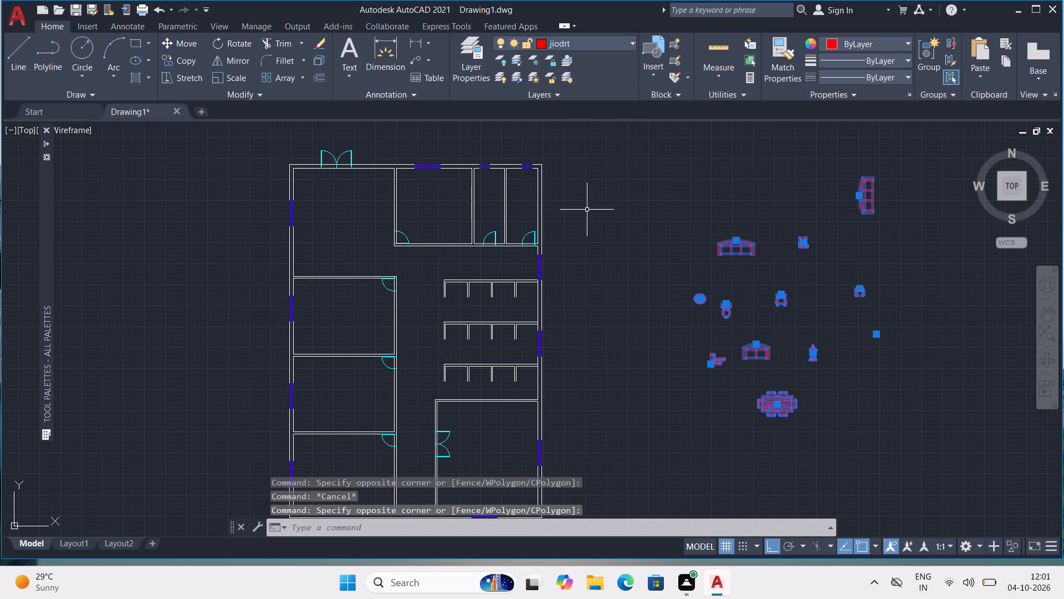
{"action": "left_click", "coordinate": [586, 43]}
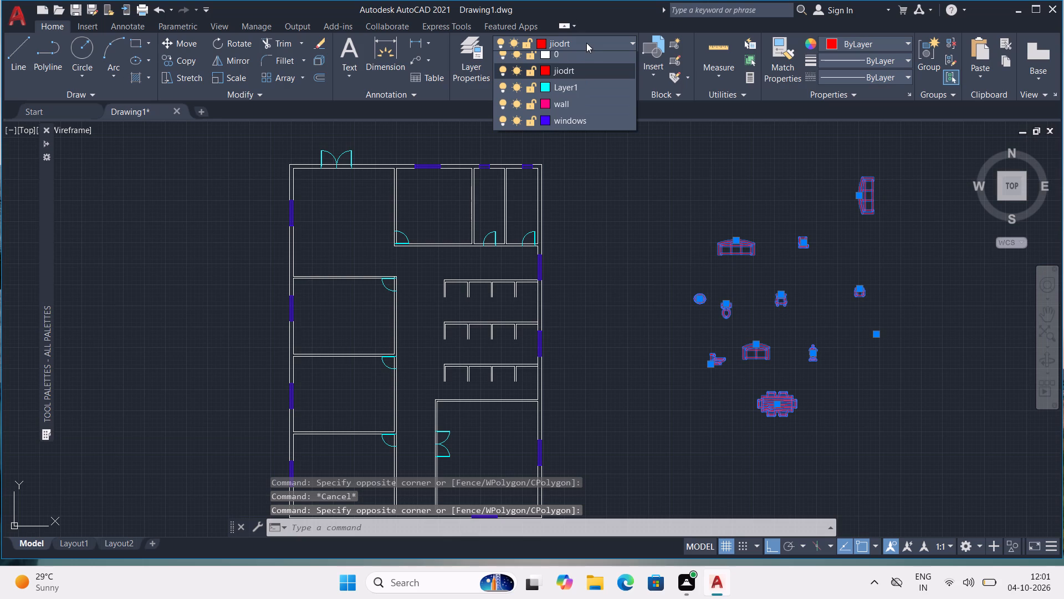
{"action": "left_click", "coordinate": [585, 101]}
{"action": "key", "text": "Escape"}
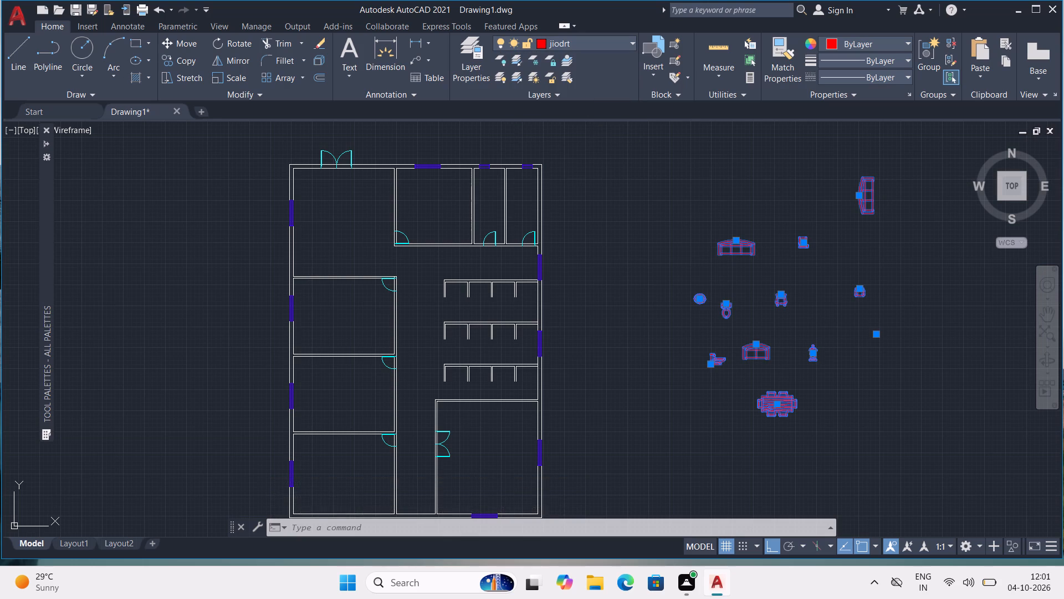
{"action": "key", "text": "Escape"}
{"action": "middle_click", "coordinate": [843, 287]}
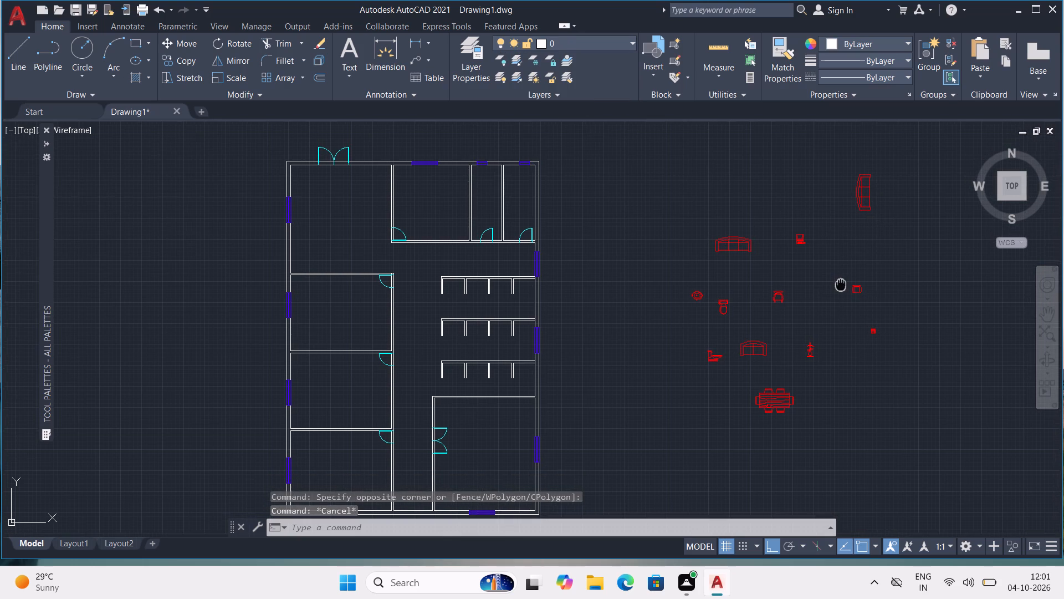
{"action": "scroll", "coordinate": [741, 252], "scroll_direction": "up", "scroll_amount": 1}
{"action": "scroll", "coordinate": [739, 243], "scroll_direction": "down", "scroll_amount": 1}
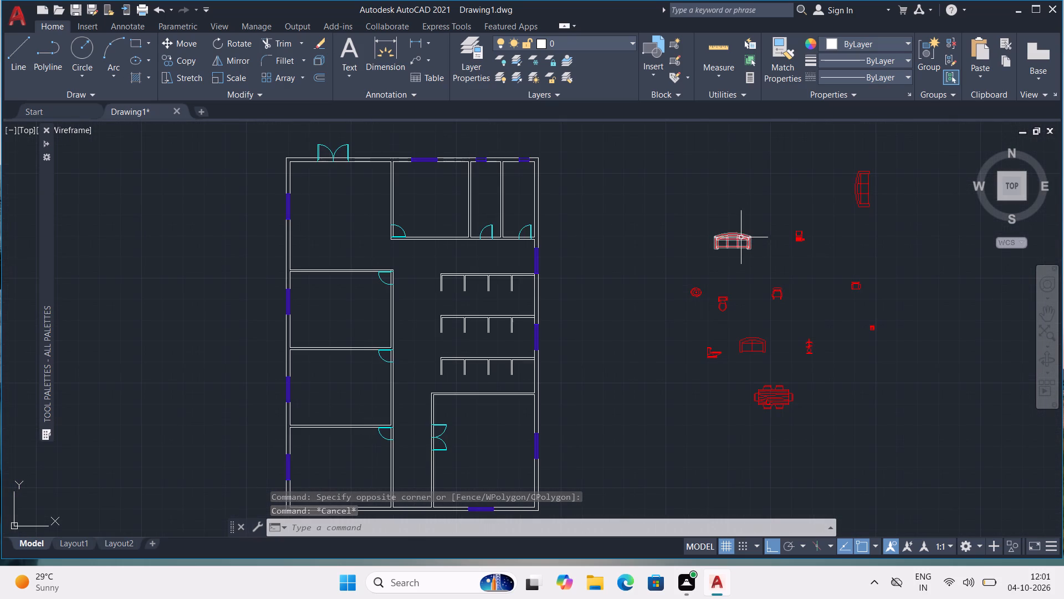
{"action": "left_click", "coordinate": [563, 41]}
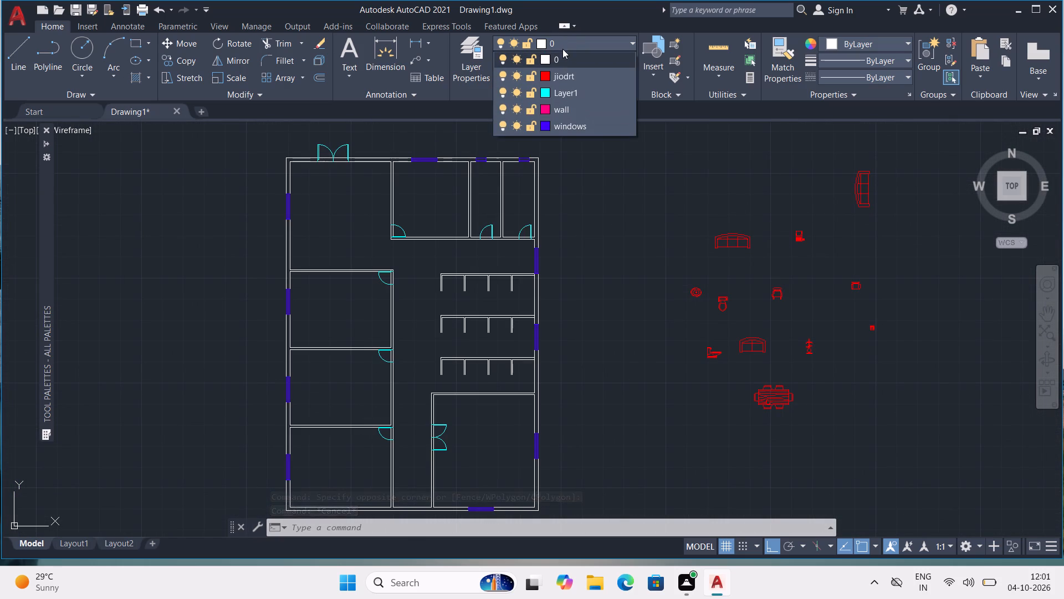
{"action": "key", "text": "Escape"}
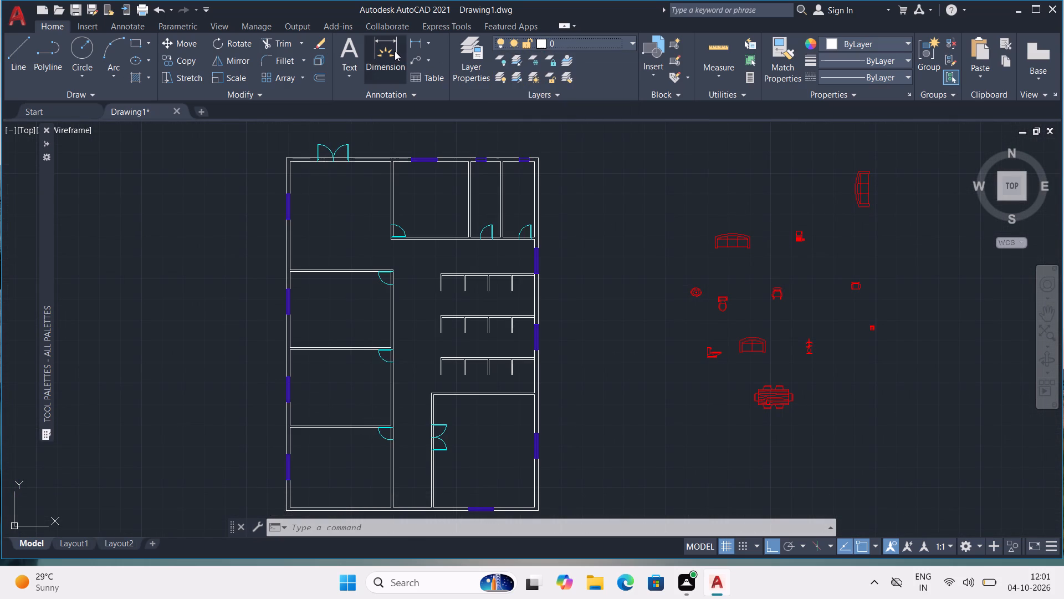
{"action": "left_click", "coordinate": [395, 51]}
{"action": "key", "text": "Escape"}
Set the jiodrt layer's color to index 50 and close the layer manager.
{"action": "left_click", "coordinate": [469, 62]}
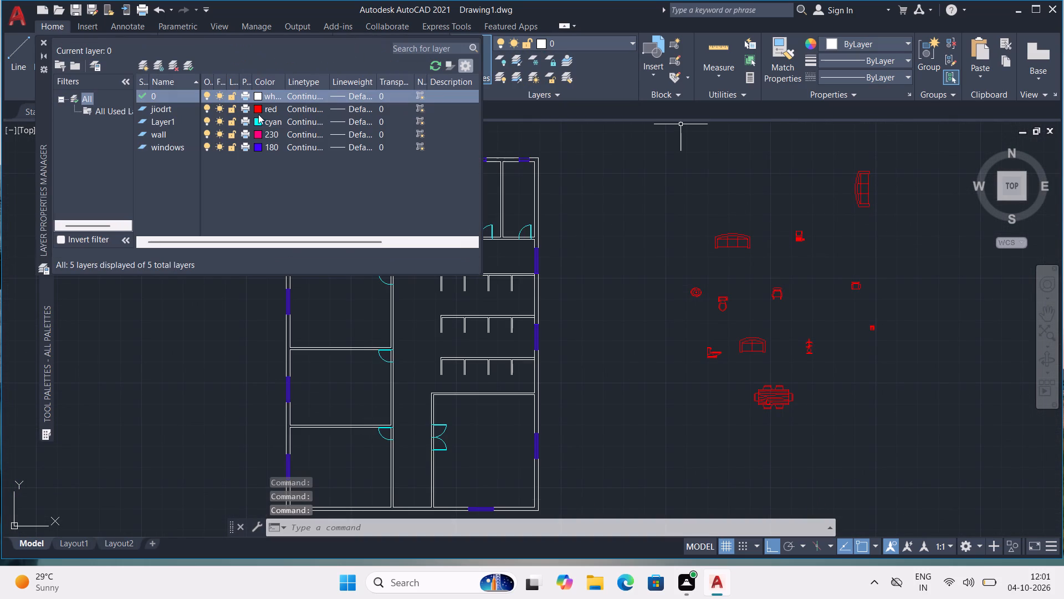
{"action": "left_click", "coordinate": [258, 109]}
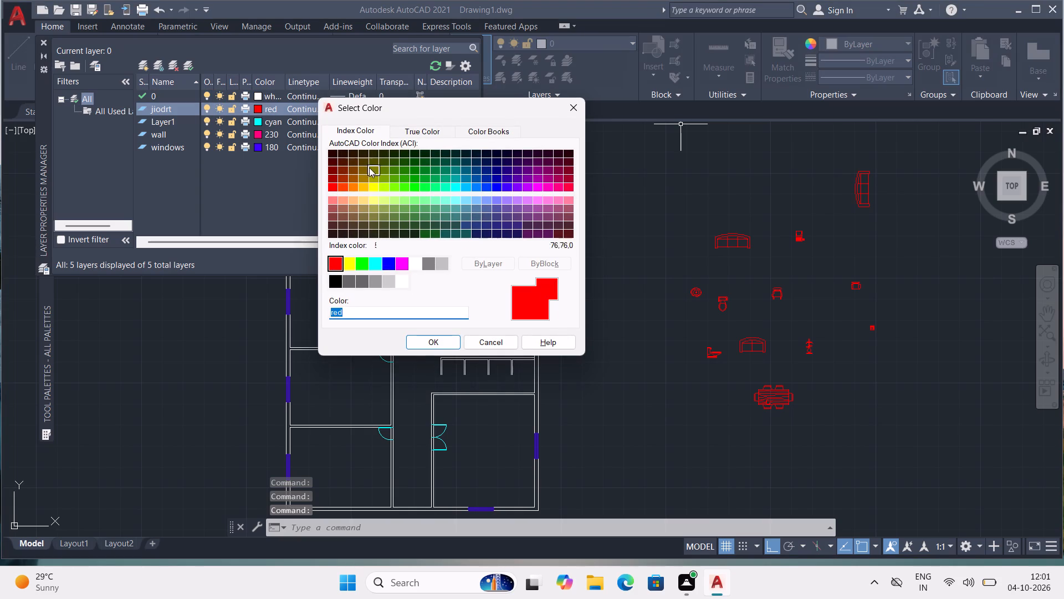
{"action": "left_click", "coordinate": [372, 187]}
{"action": "left_click", "coordinate": [432, 343]}
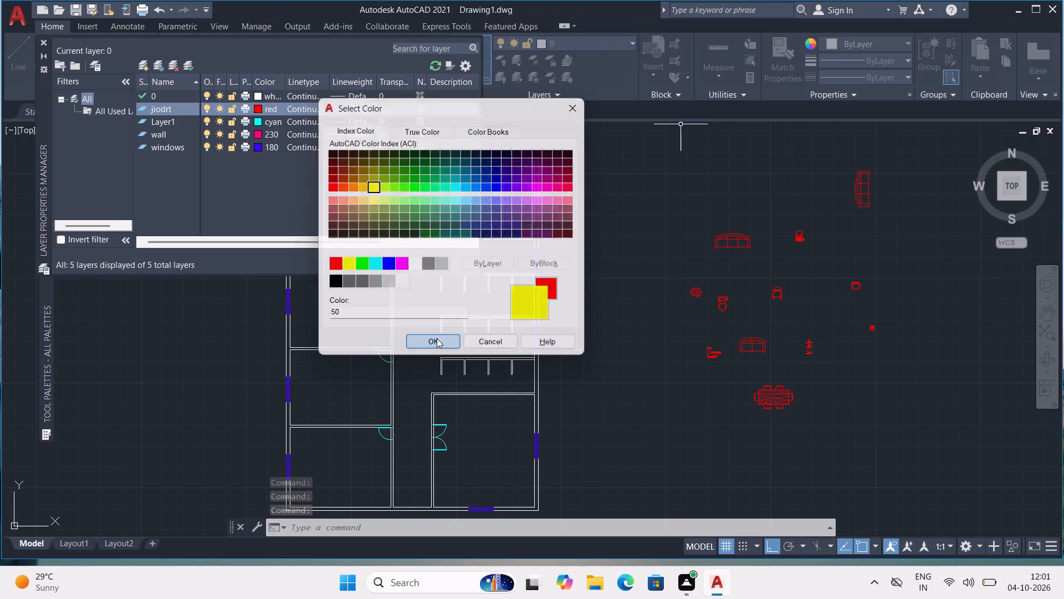
{"action": "key", "text": "Escape"}
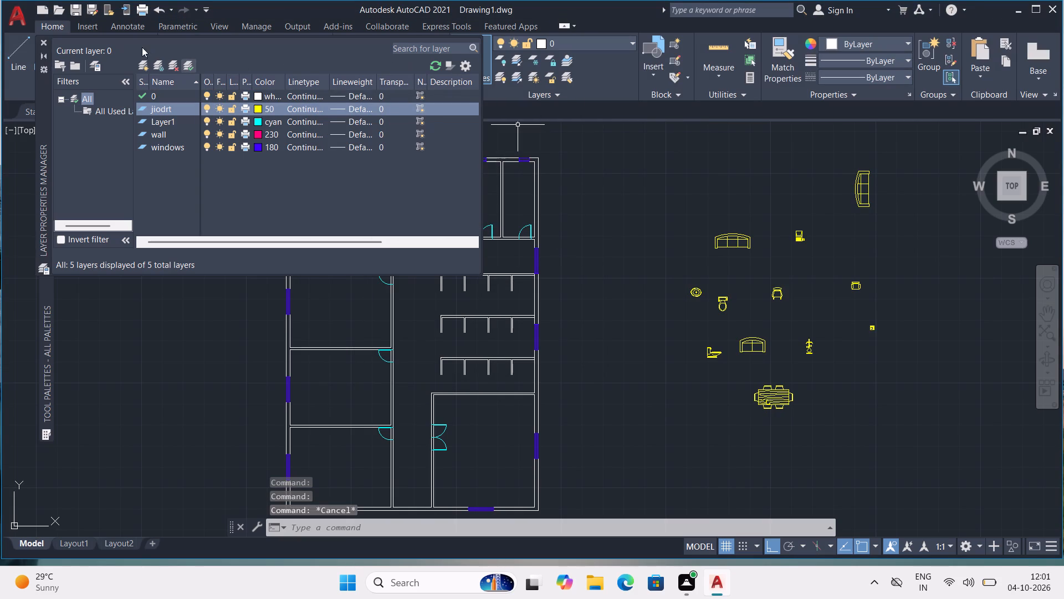
{"action": "left_click", "coordinate": [44, 40]}
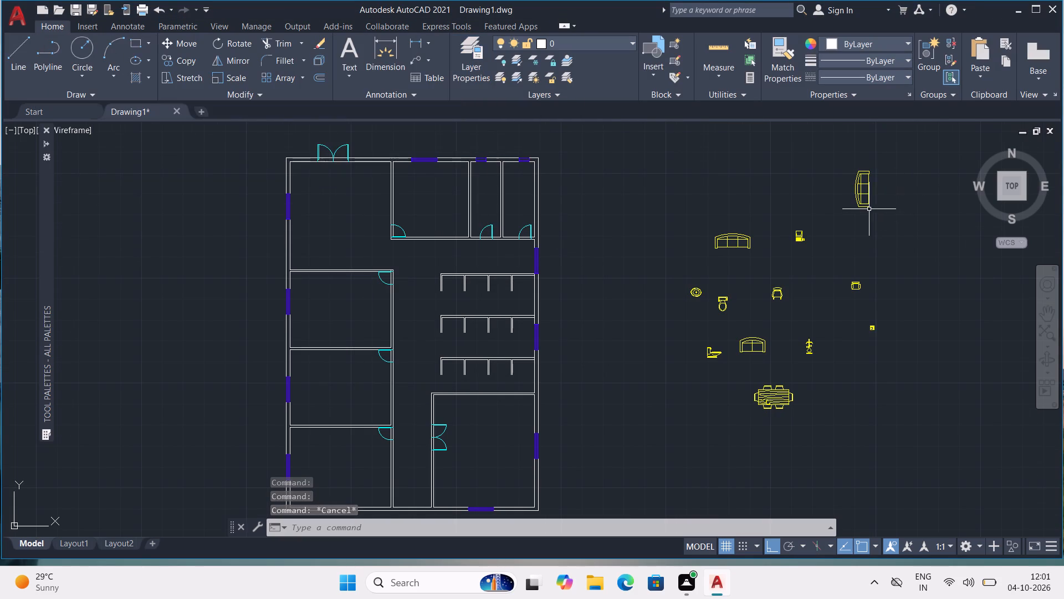
Paste a copy of the dining set into the empty space just outside the plan's large double-door room.
{"action": "scroll", "coordinate": [869, 210], "scroll_direction": "down", "scroll_amount": 1}
{"action": "middle_click_drag", "start_coordinate": [878, 213], "coordinate": [860, 186]}
{"action": "scroll", "coordinate": [860, 186], "scroll_direction": "up", "scroll_amount": 1}
{"action": "middle_click_drag", "start_coordinate": [814, 283], "coordinate": [814, 283]}
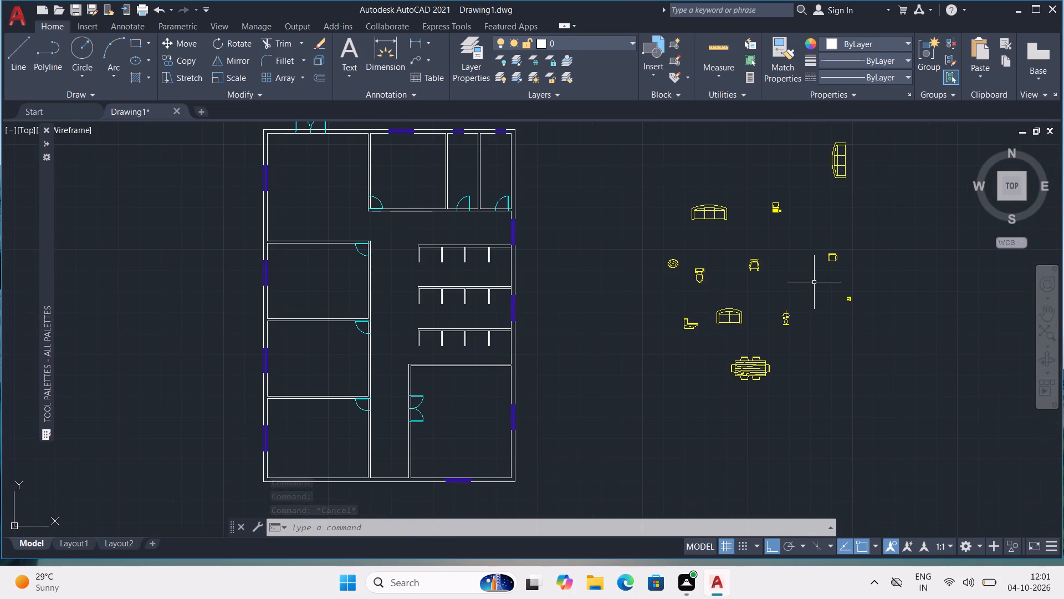
{"action": "middle_click_drag", "start_coordinate": [814, 283], "coordinate": [876, 254]}
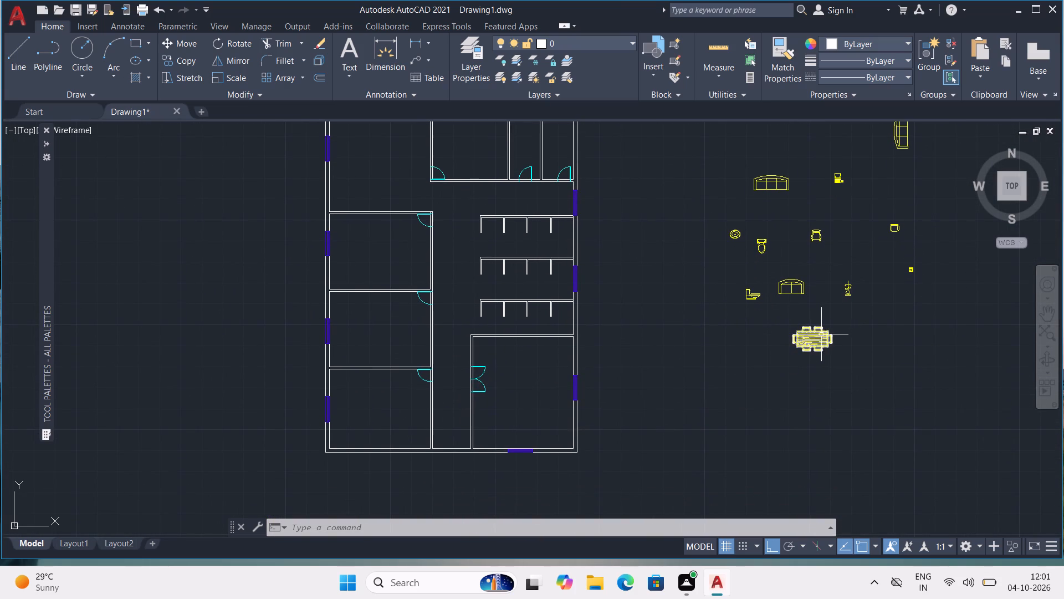
{"action": "left_click", "coordinate": [821, 334]}
{"action": "key", "text": "ctrl+c"}
{"action": "key", "text": "ctrl+v"}
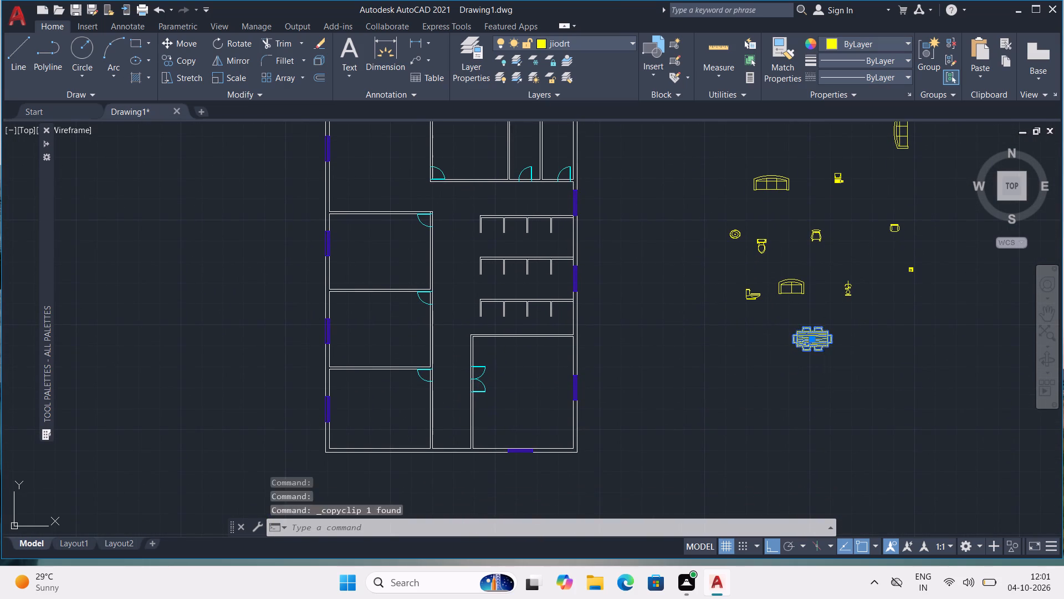
{"action": "left_click", "coordinate": [636, 390]}
Scale up the copied dining set to roughly three times its size, using a chair corner as the base point.
{"action": "left_click", "coordinate": [653, 377]}
{"action": "scroll", "coordinate": [655, 374], "scroll_direction": "up", "scroll_amount": 1}
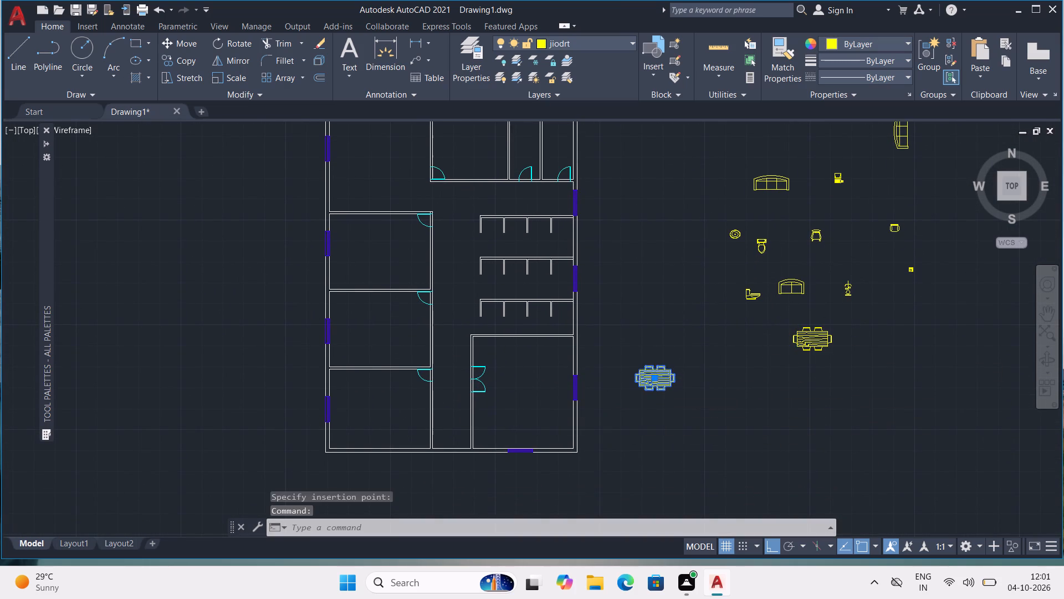
{"action": "left_click", "coordinate": [222, 76]}
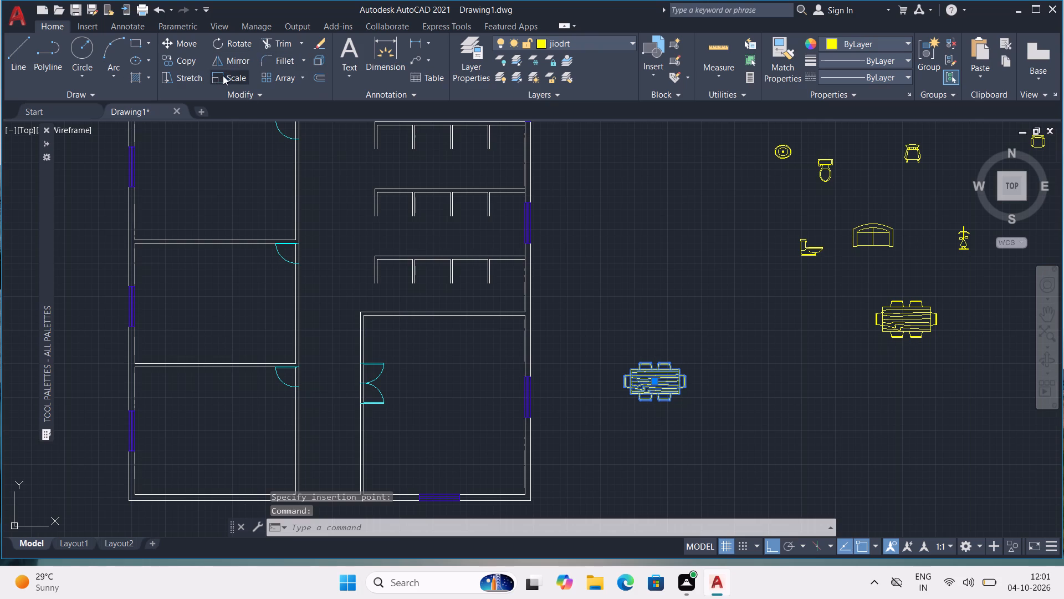
{"action": "left_click", "coordinate": [662, 395]}
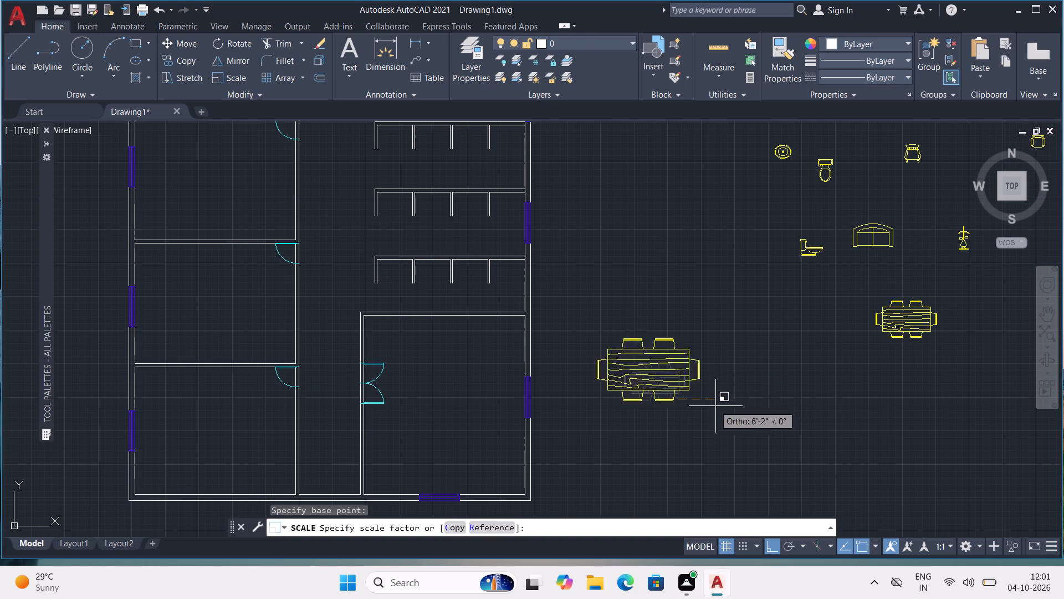
{"action": "left_click", "coordinate": [763, 434]}
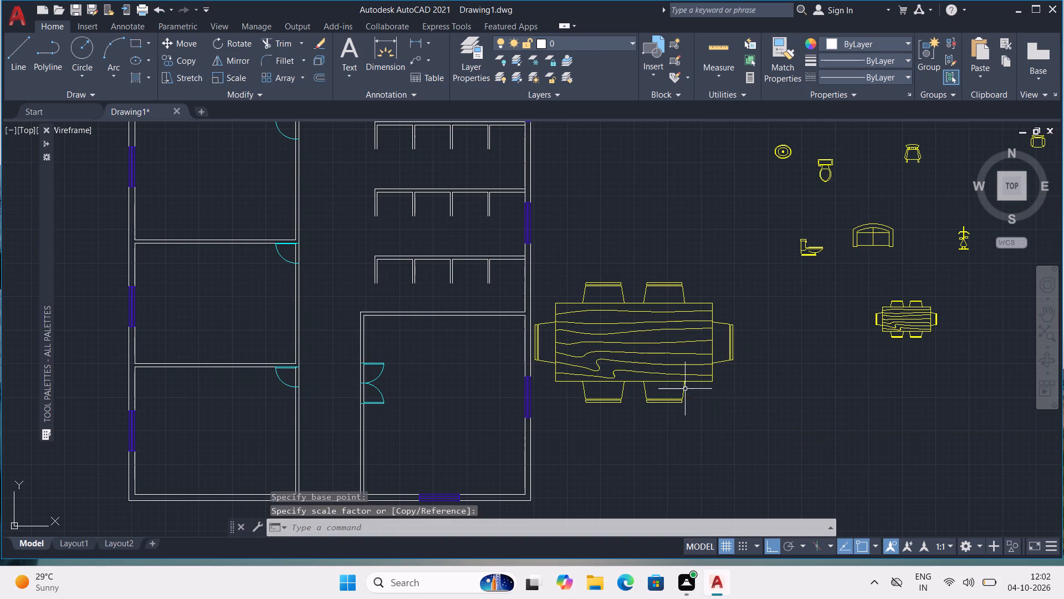
Rotate the enlarged dining set 270 degrees so that the table runs vertically.
{"action": "left_click", "coordinate": [684, 383]}
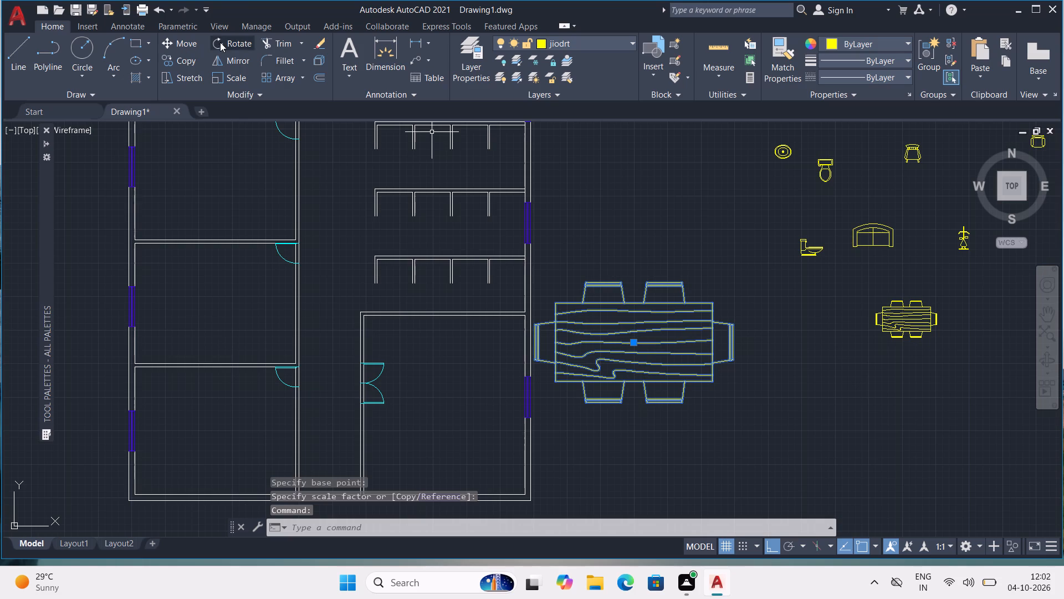
{"action": "left_click", "coordinate": [220, 42]}
{"action": "left_click", "coordinate": [566, 374]}
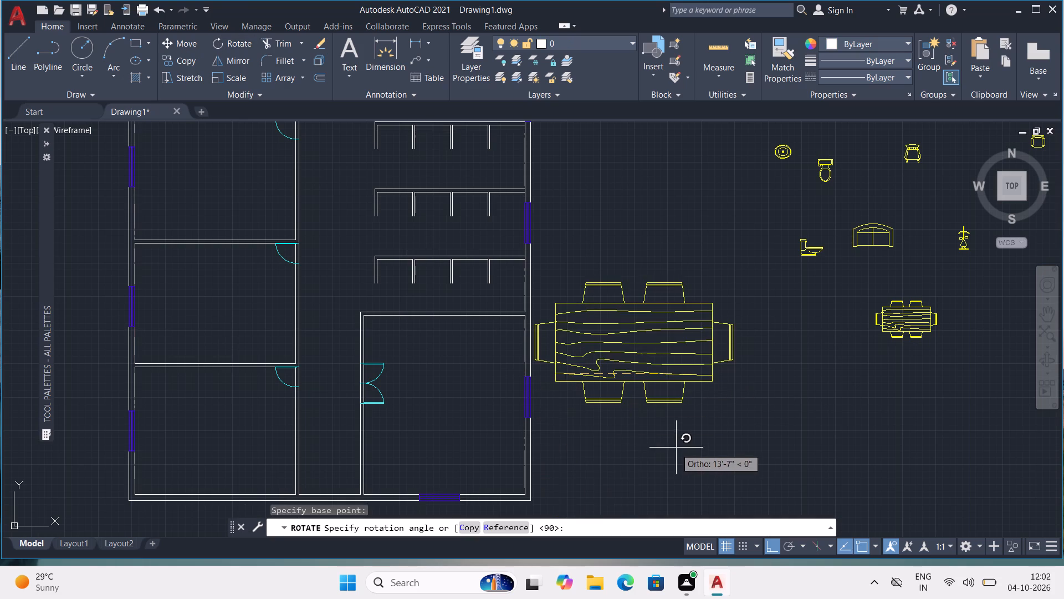
{"action": "left_click", "coordinate": [602, 503]}
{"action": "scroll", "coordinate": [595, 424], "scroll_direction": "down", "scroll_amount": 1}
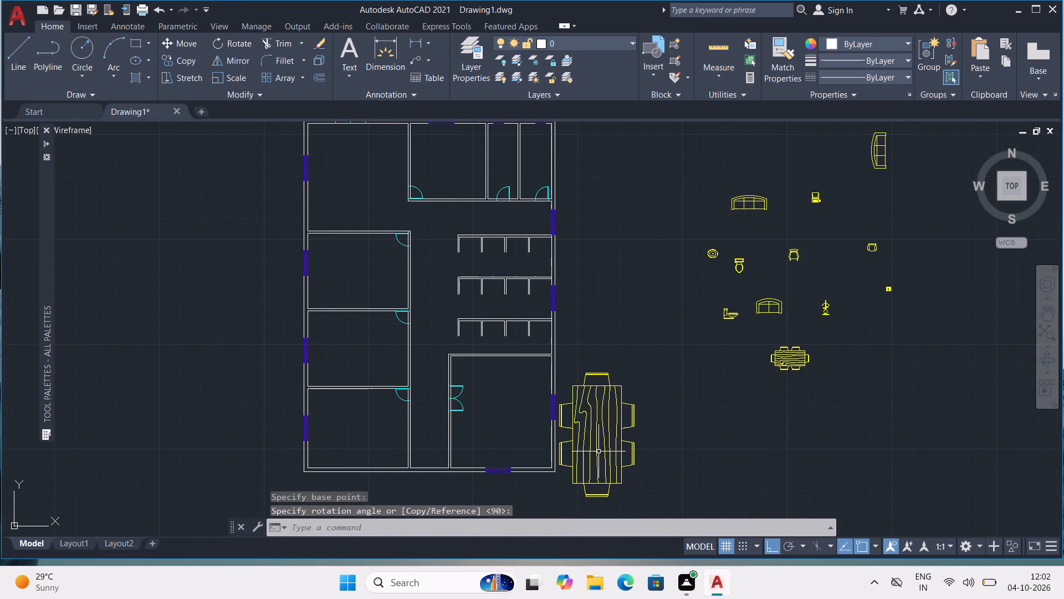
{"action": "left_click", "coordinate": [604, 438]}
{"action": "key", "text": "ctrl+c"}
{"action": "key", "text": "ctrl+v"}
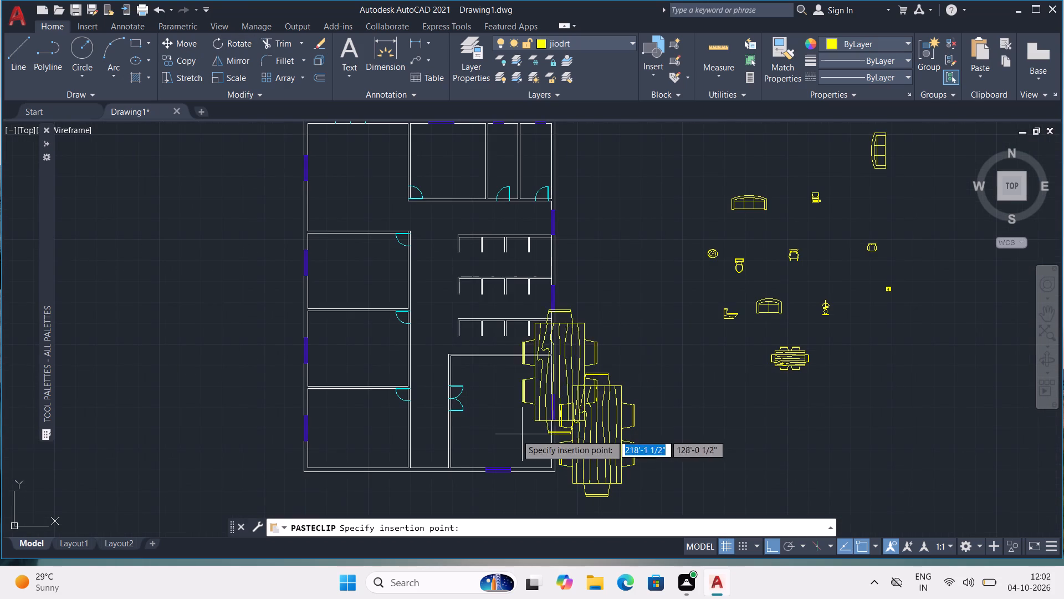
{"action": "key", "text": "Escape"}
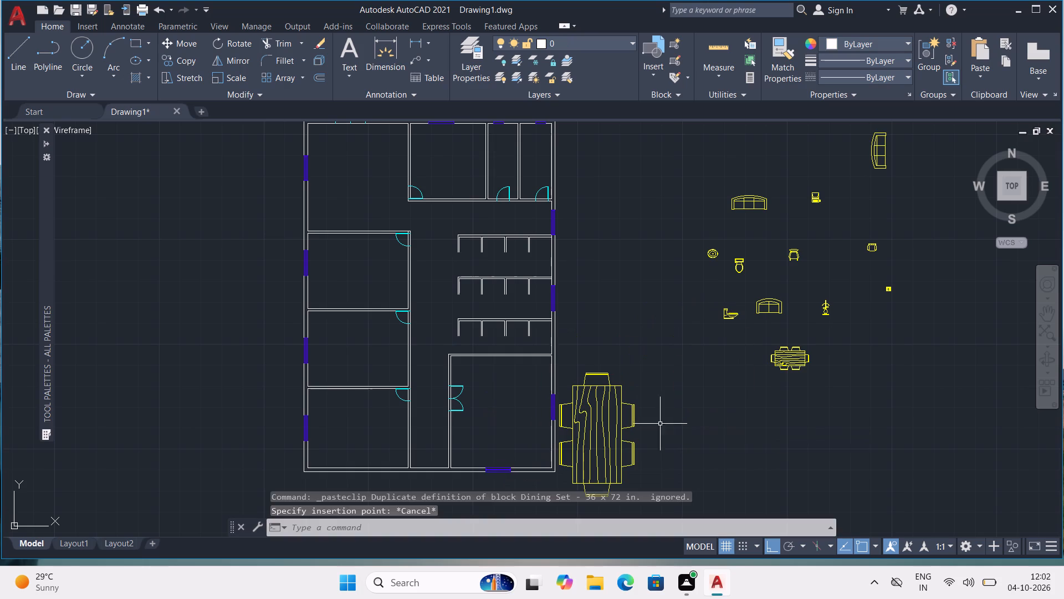
Scale down the rotated dining set from its top end so that it fits the double-door room.
{"action": "left_click", "coordinate": [620, 414]}
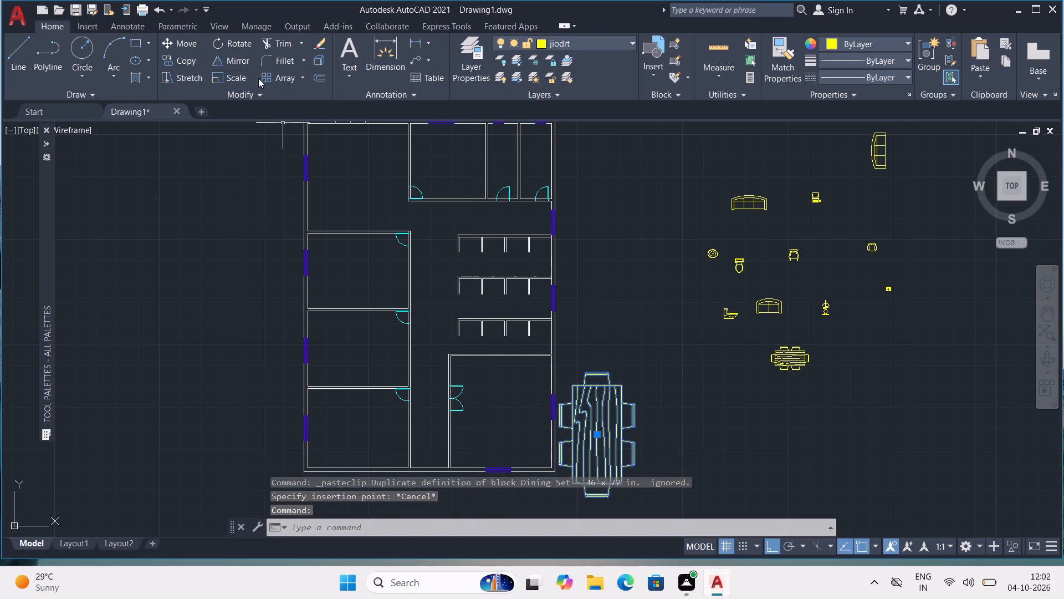
{"action": "left_click", "coordinate": [229, 72]}
{"action": "middle_click_drag", "start_coordinate": [594, 385], "coordinate": [600, 285]}
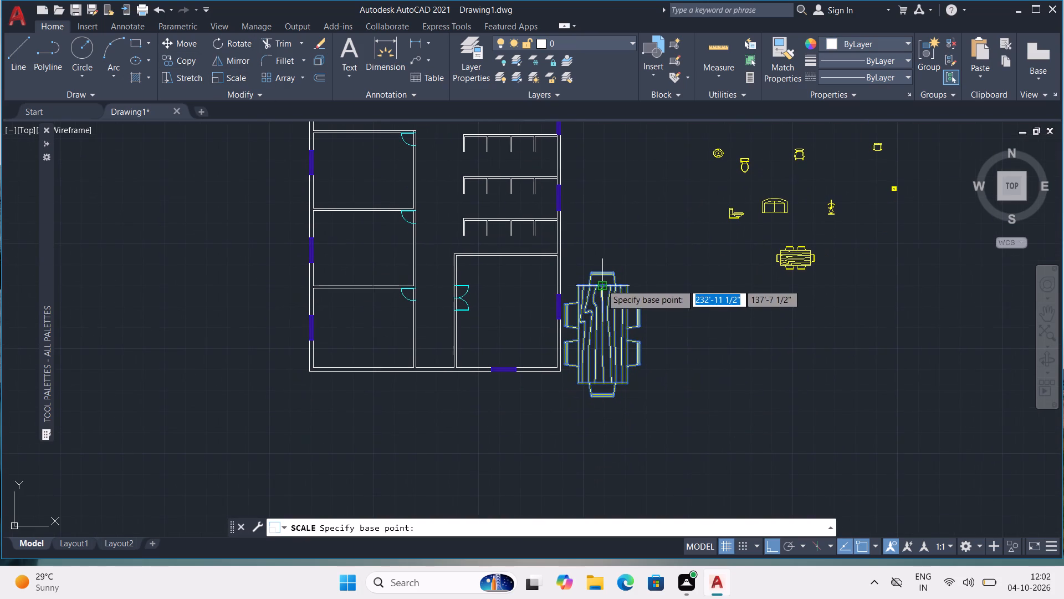
{"action": "left_click", "coordinate": [602, 284]}
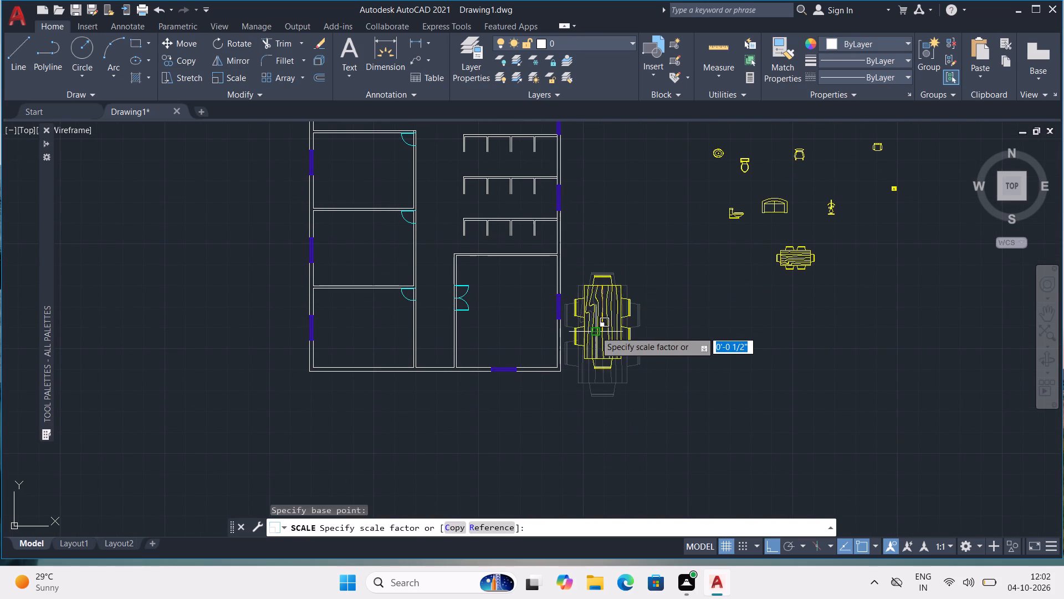
{"action": "left_click", "coordinate": [595, 326]}
Paste a copy of the resized dining set into the middle of the double-door room.
{"action": "left_click", "coordinate": [602, 316]}
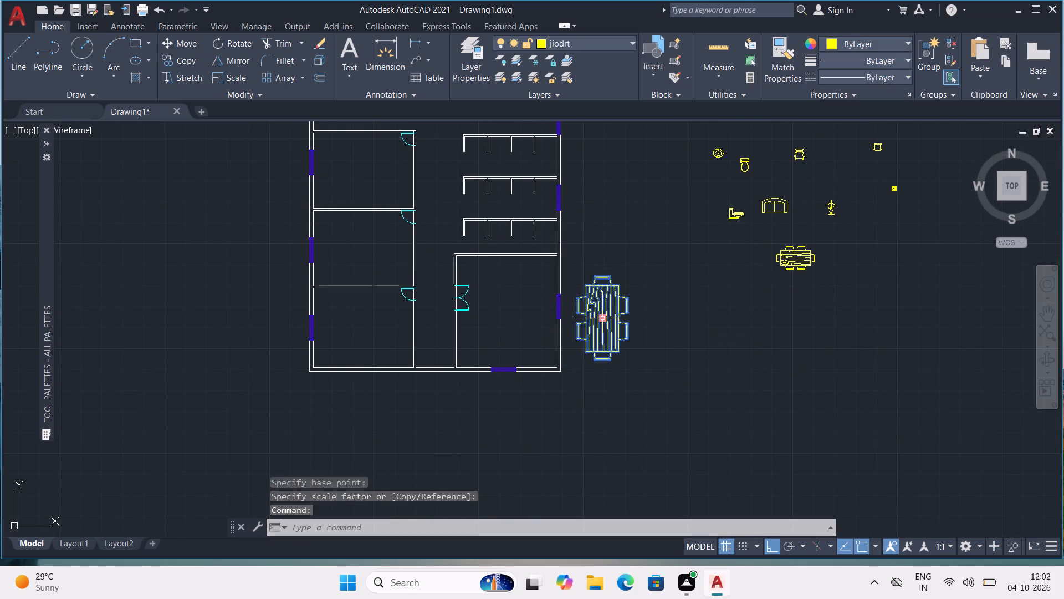
{"action": "key", "text": "ctrl+c"}
{"action": "key", "text": "ctrl+v"}
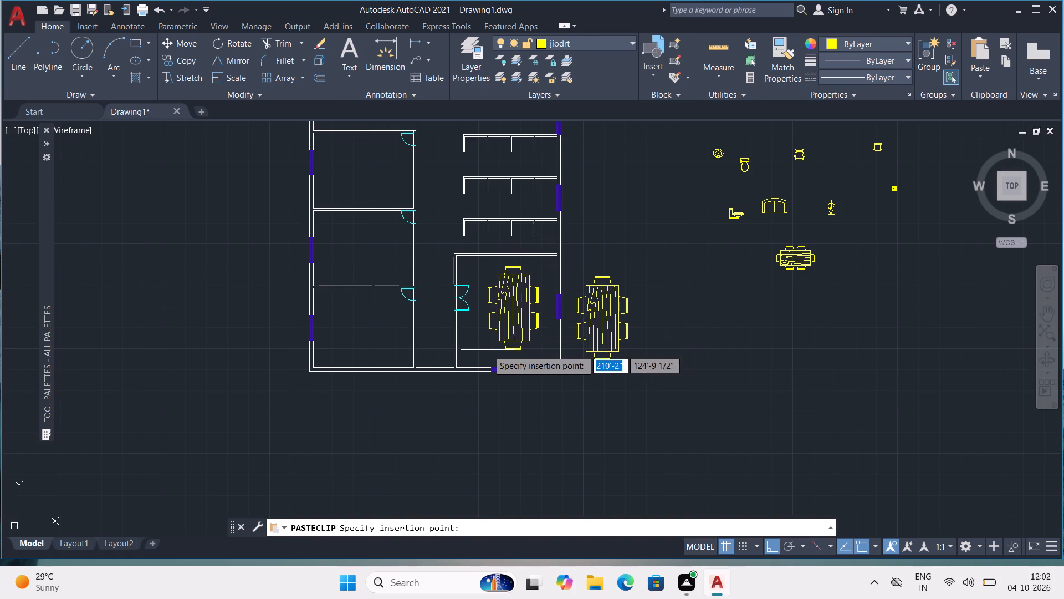
{"action": "left_click", "coordinate": [488, 349]}
Delete the resized dining set left outside the plan's outer wall.
{"action": "left_click", "coordinate": [608, 328]}
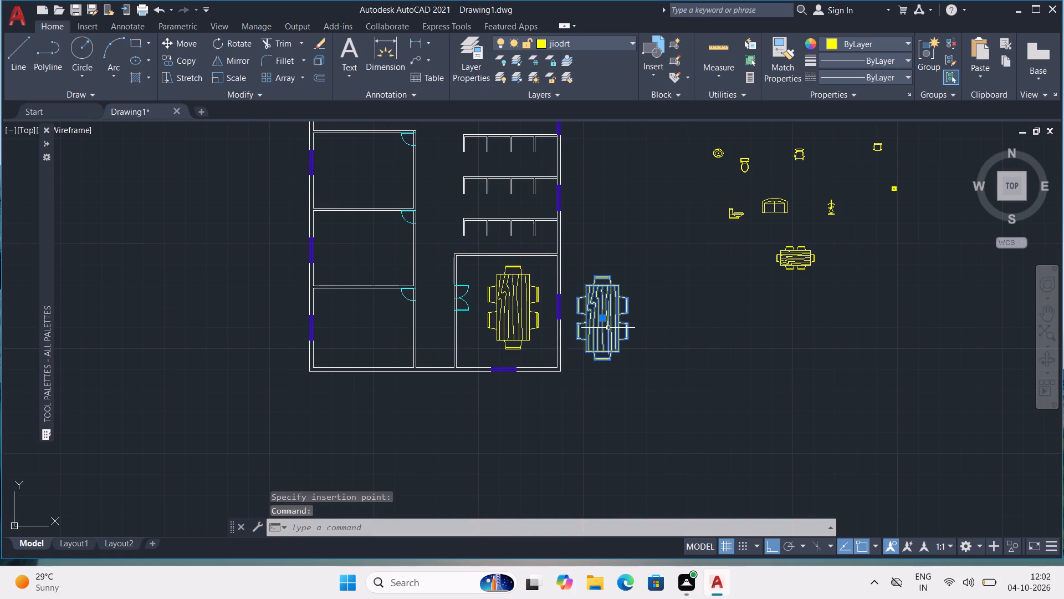
{"action": "key", "text": "Delete"}
Rotate the horizontal three-seat sofa beside the plan 180 degrees about its lower corner.
{"action": "middle_click_drag", "start_coordinate": [679, 280], "coordinate": [715, 420]}
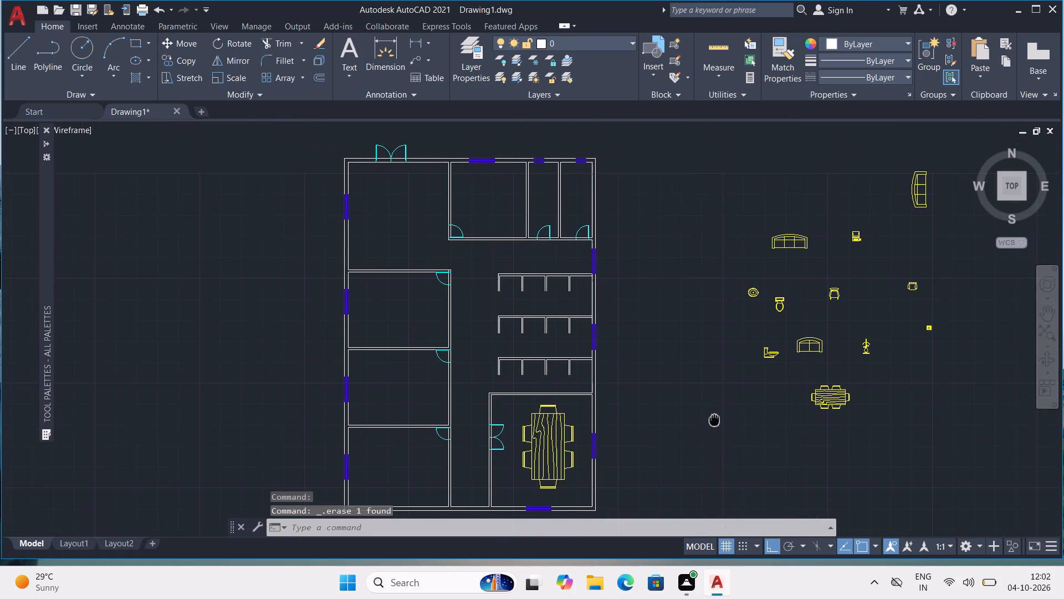
{"action": "middle_click_drag", "start_coordinate": [715, 420], "coordinate": [715, 420]}
{"action": "middle_click_drag", "start_coordinate": [537, 397], "coordinate": [560, 359]}
{"action": "middle_click_drag", "start_coordinate": [819, 197], "coordinate": [819, 197]}
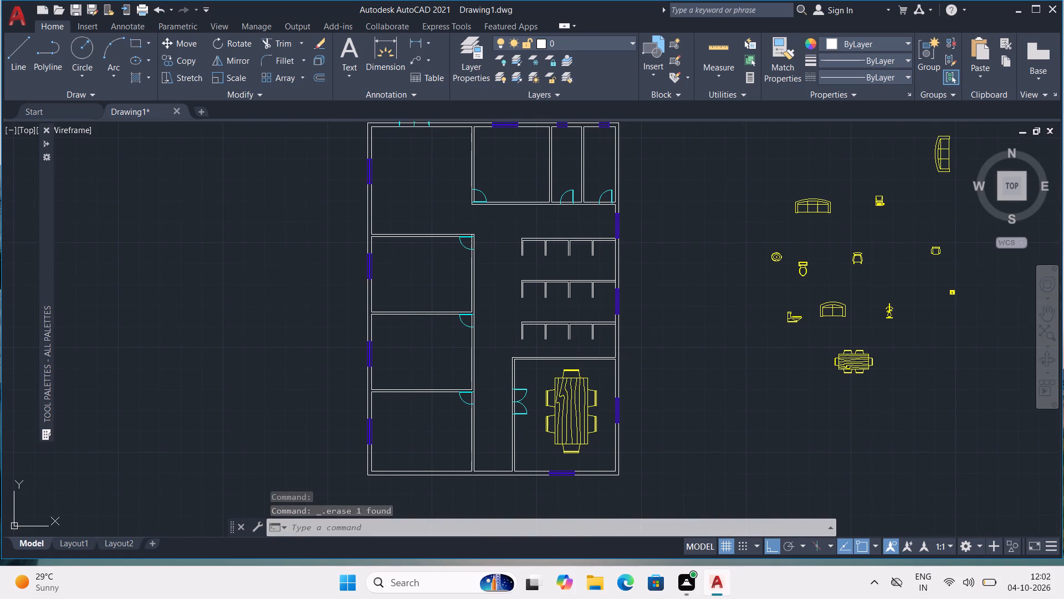
{"action": "middle_click_drag", "start_coordinate": [819, 197], "coordinate": [797, 242]}
{"action": "left_click", "coordinate": [796, 246]}
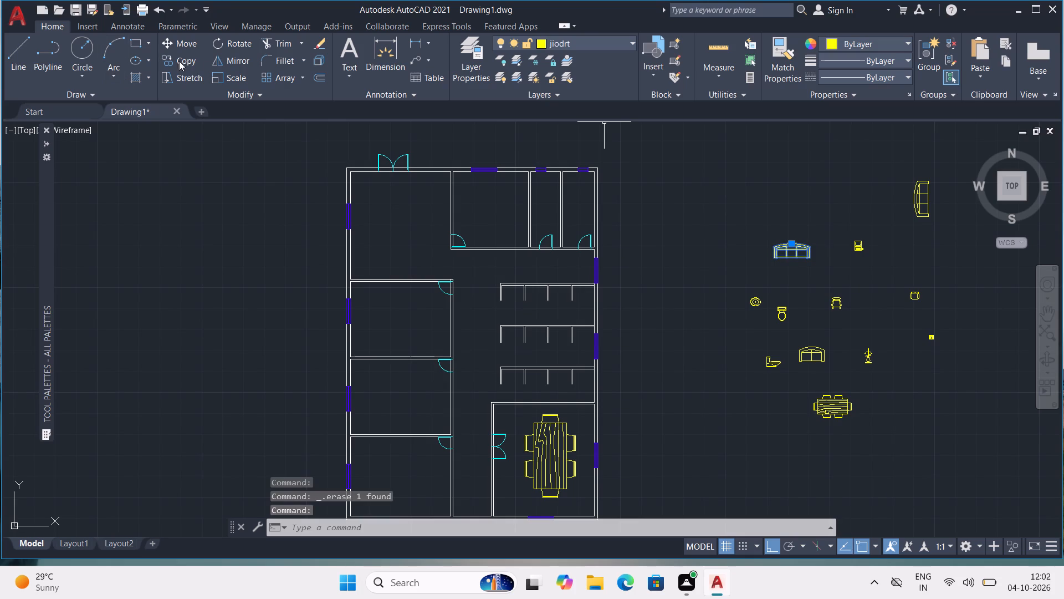
{"action": "left_click", "coordinate": [217, 42]}
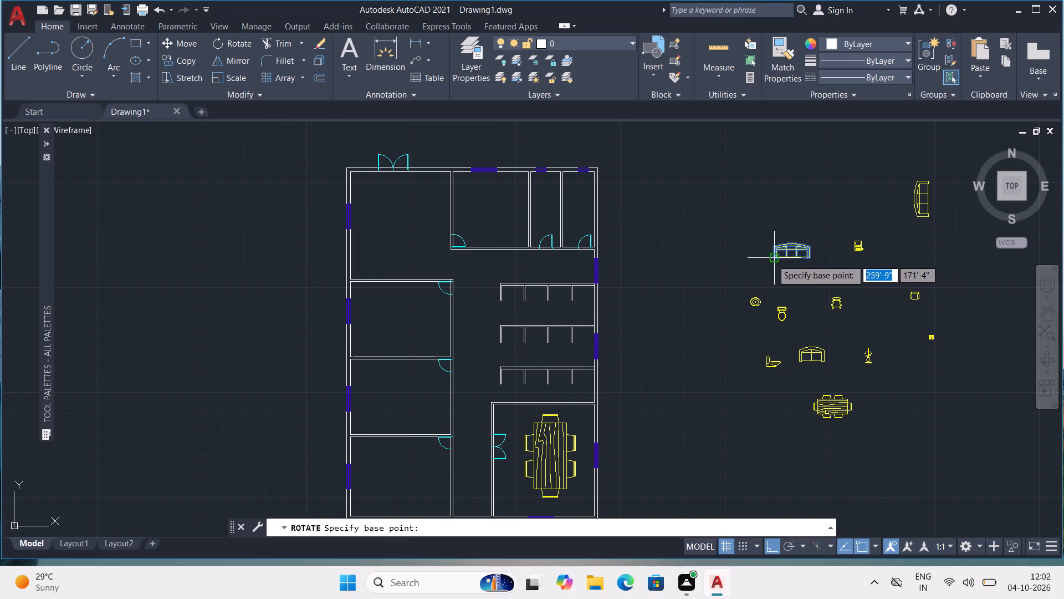
{"action": "left_click", "coordinate": [773, 258]}
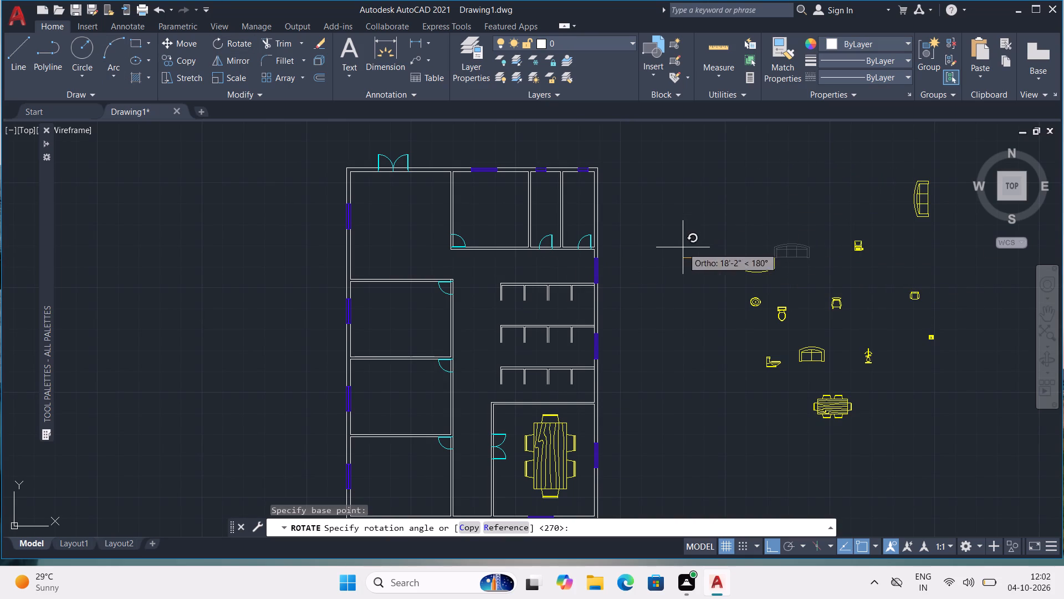
{"action": "left_click", "coordinate": [683, 247]}
Paste two copies of the rotated sofa side by side along the lower wall of the entrance room.
{"action": "left_click", "coordinate": [749, 268]}
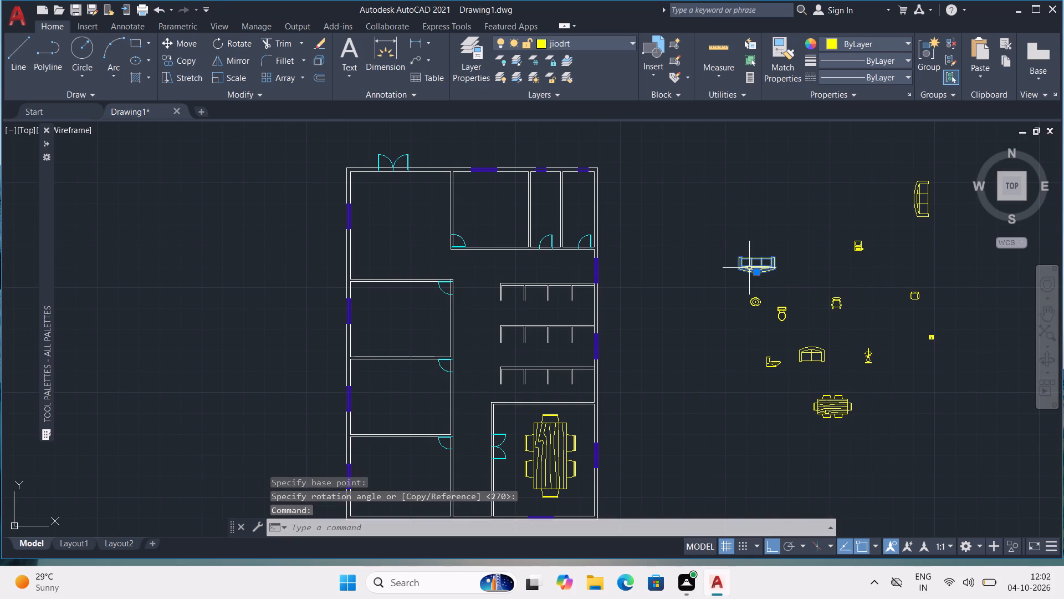
{"action": "key", "text": "ctrl+c"}
{"action": "key", "text": "ctrl+v"}
{"action": "scroll", "coordinate": [309, 275], "scroll_direction": "up", "scroll_amount": 2}
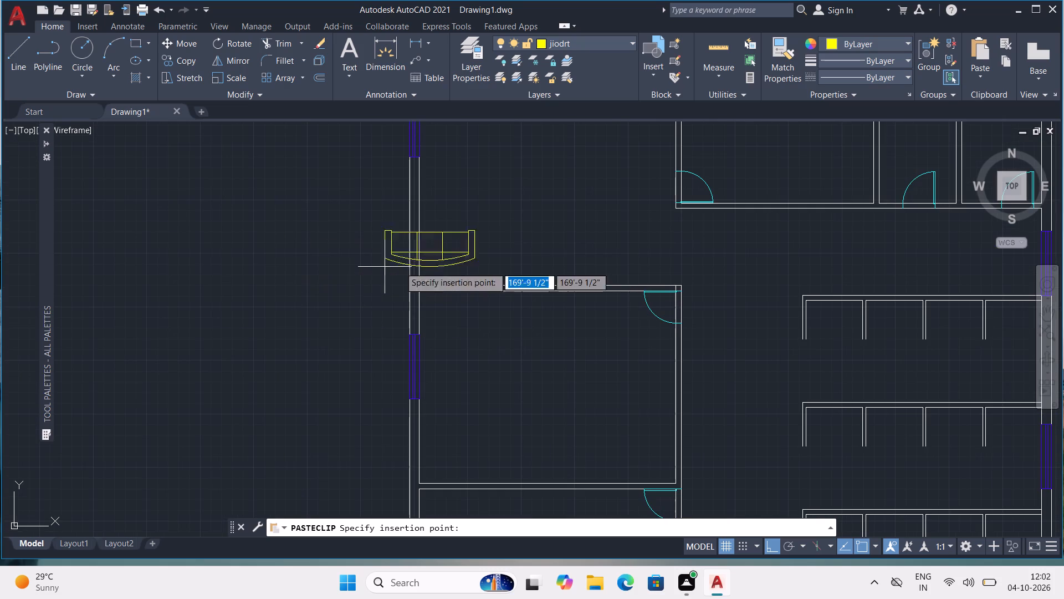
{"action": "left_click", "coordinate": [428, 286]}
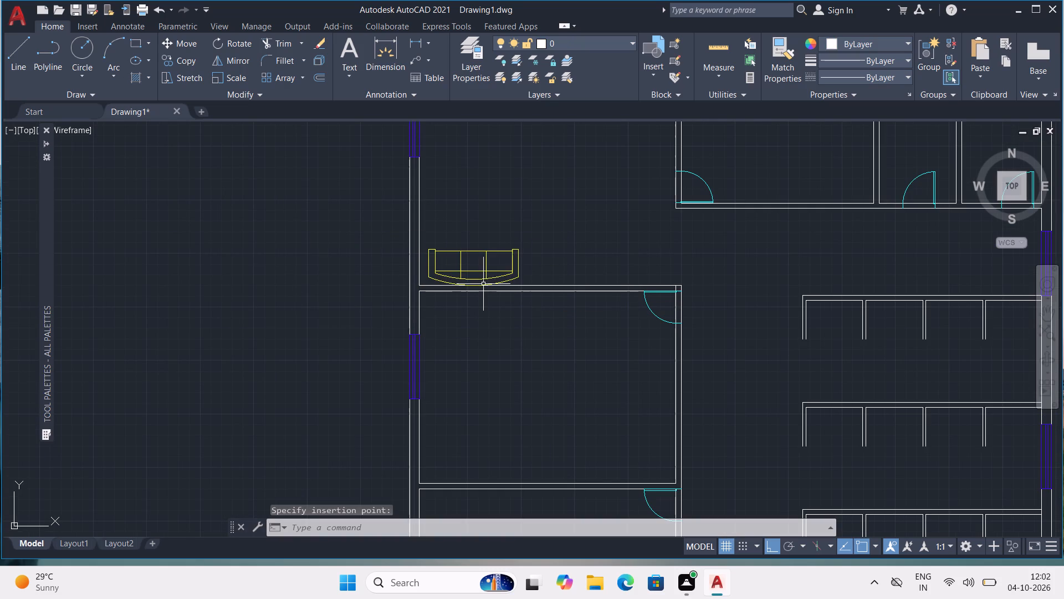
{"action": "key", "text": "ctrl+v"}
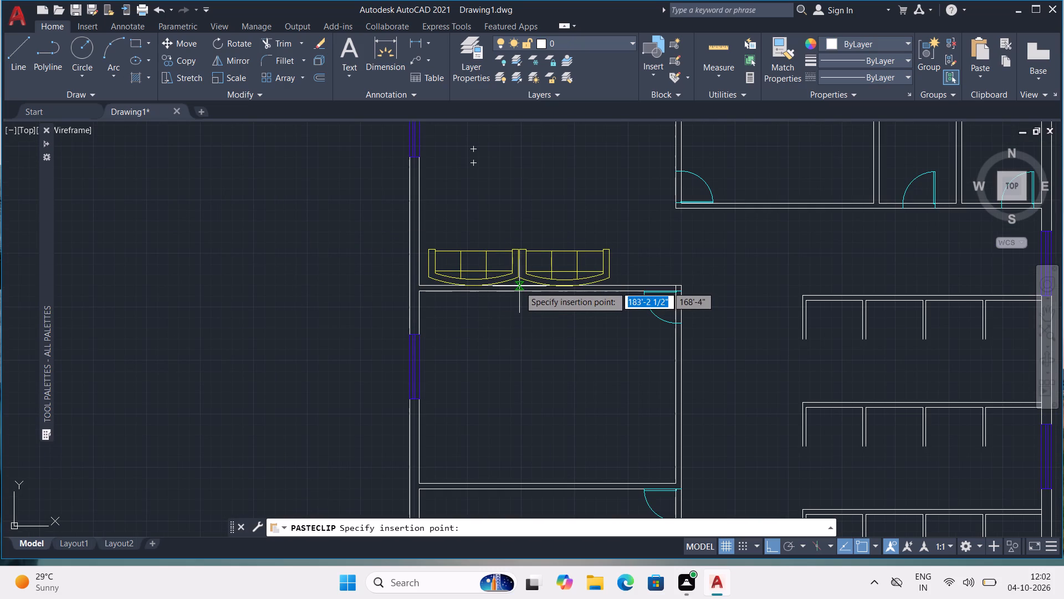
{"action": "left_click", "coordinate": [519, 286]}
{"action": "scroll", "coordinate": [550, 276], "scroll_direction": "down", "scroll_amount": 2}
{"action": "middle_click_drag", "start_coordinate": [577, 260], "coordinate": [451, 278]}
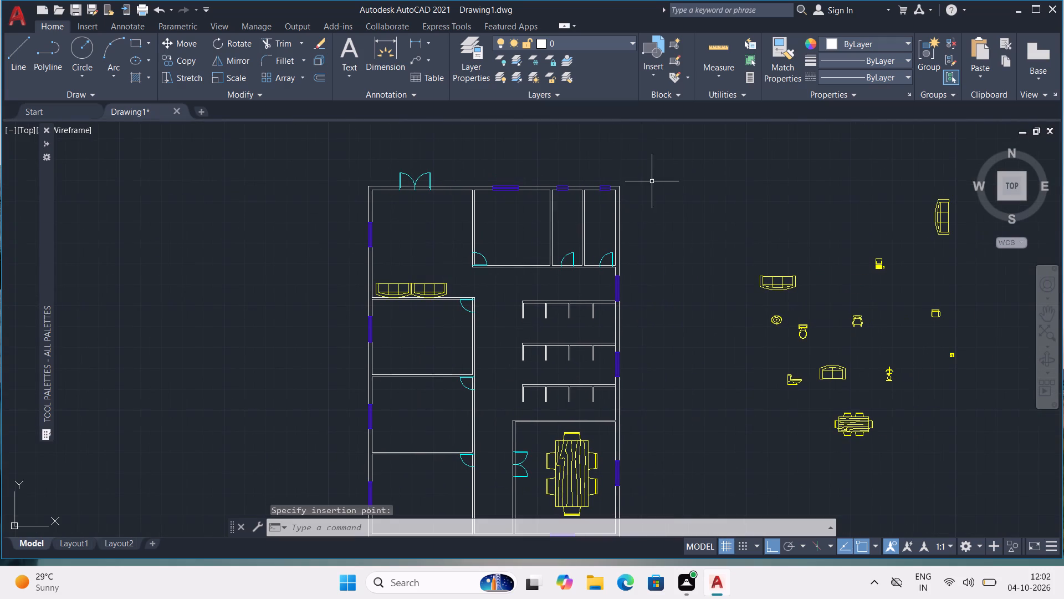
Scale the computer block beside the plan to about twice its size, using a base point near its mouse.
{"action": "middle_click_drag", "start_coordinate": [487, 223], "coordinate": [485, 238]}
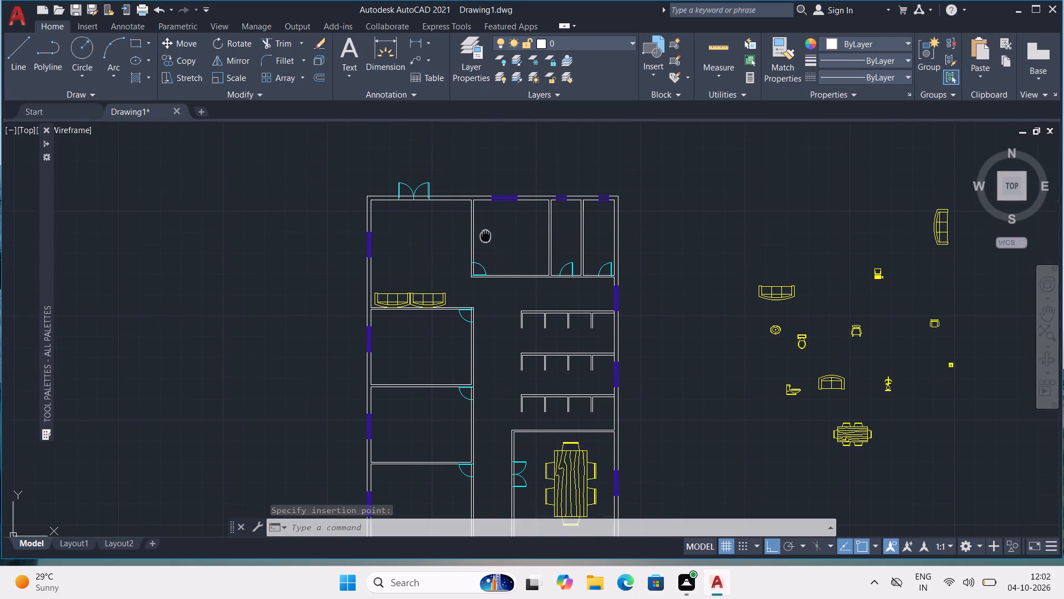
{"action": "middle_click_drag", "start_coordinate": [485, 238], "coordinate": [485, 252]}
{"action": "scroll", "coordinate": [448, 233], "scroll_direction": "up", "scroll_amount": 1}
{"action": "scroll", "coordinate": [448, 230], "scroll_direction": "down", "scroll_amount": 1}
{"action": "middle_click_drag", "start_coordinate": [536, 290], "coordinate": [530, 245]}
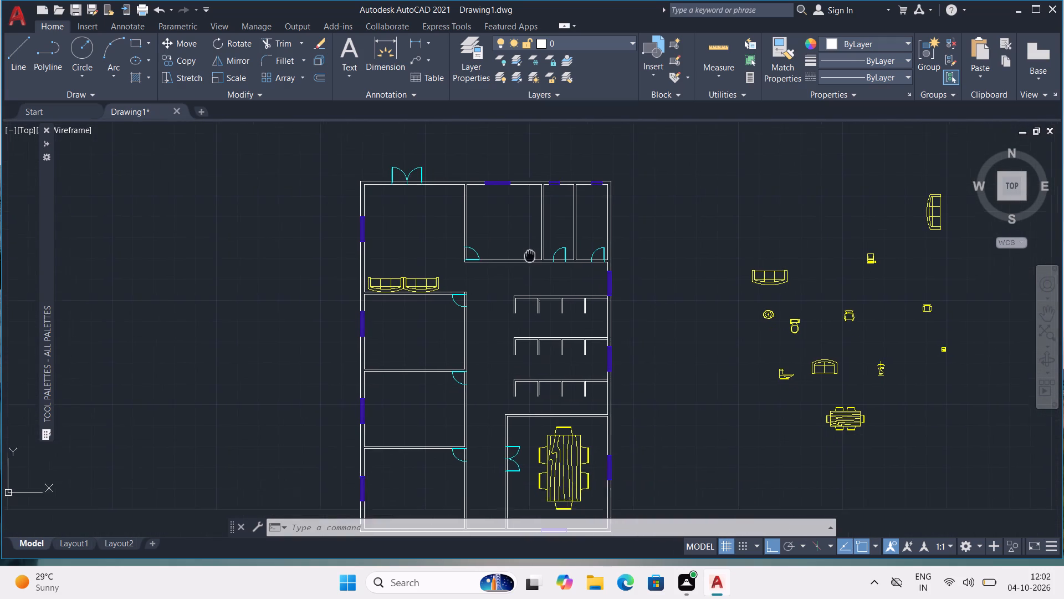
{"action": "middle_click_drag", "start_coordinate": [530, 245], "coordinate": [530, 243]}
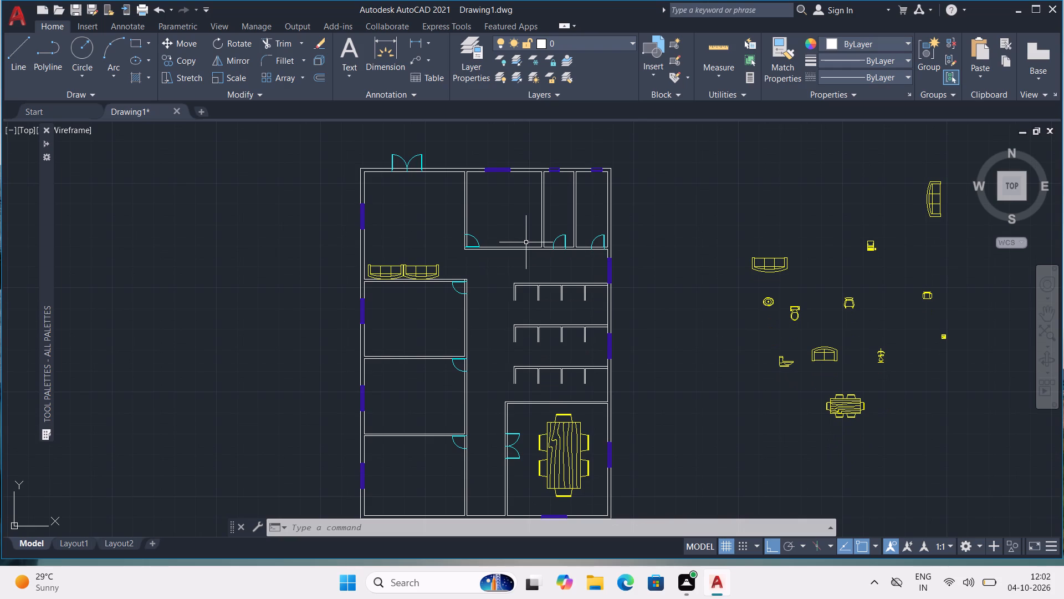
{"action": "scroll", "coordinate": [884, 292], "scroll_direction": "up", "scroll_amount": 1}
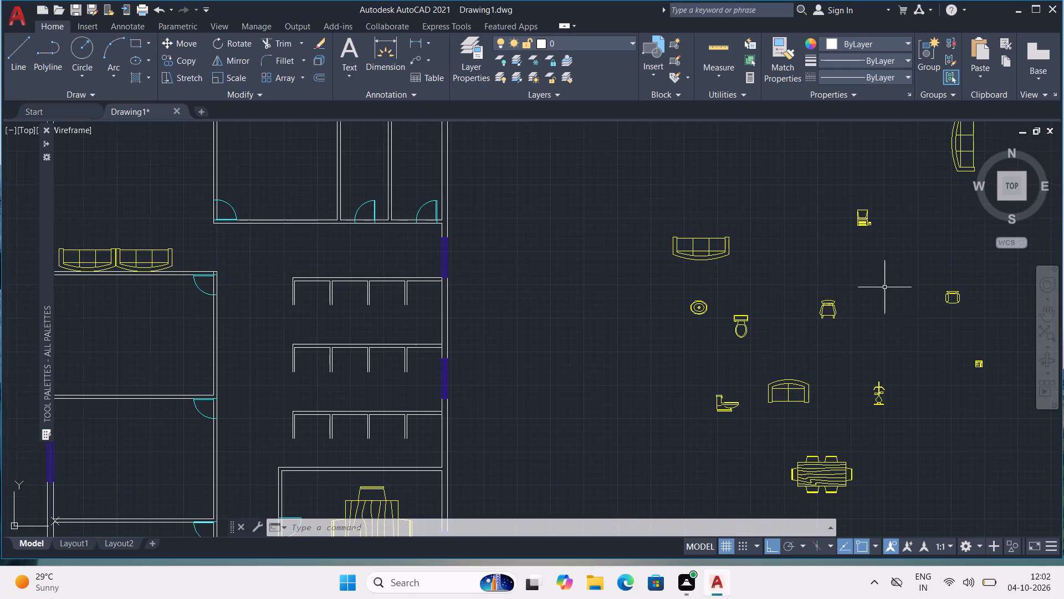
{"action": "scroll", "coordinate": [874, 192], "scroll_direction": "up", "scroll_amount": 1}
{"action": "scroll", "coordinate": [873, 200], "scroll_direction": "down", "scroll_amount": 1}
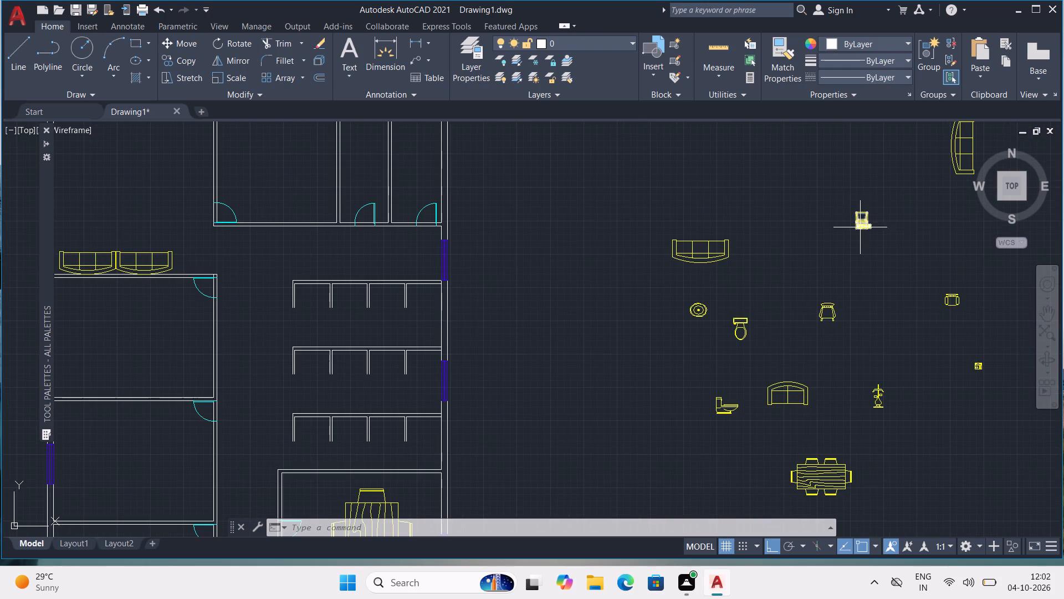
{"action": "left_click", "coordinate": [861, 225]}
{"action": "scroll", "coordinate": [899, 218], "scroll_direction": "up", "scroll_amount": 3}
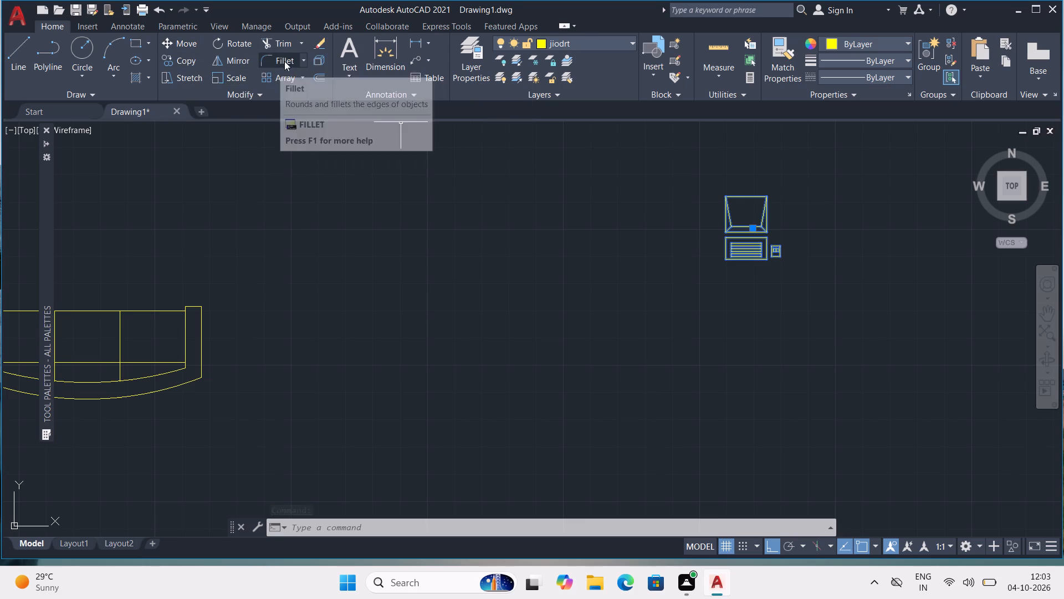
{"action": "left_click", "coordinate": [242, 78]}
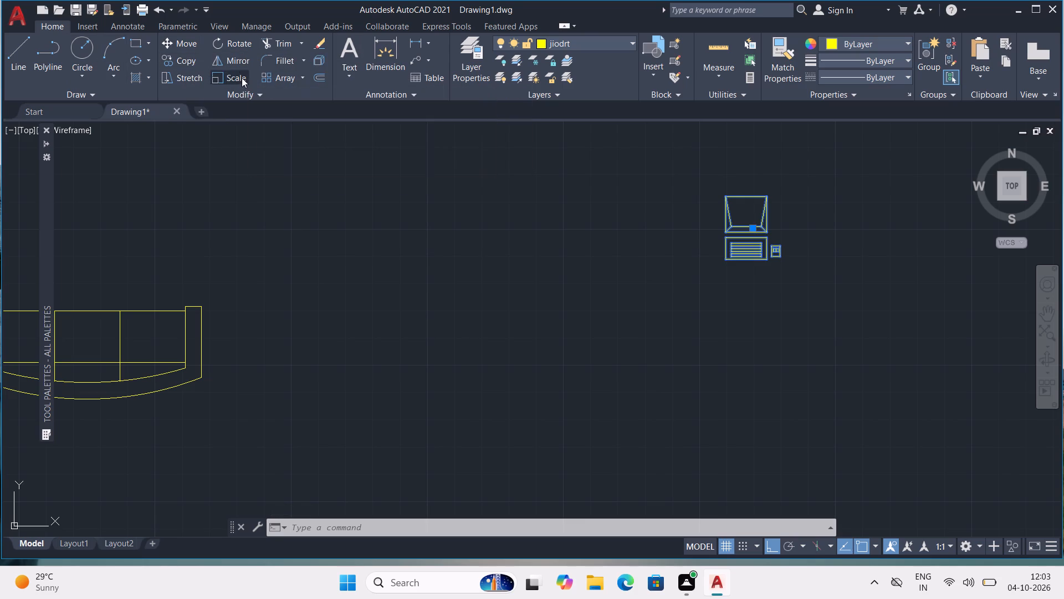
{"action": "left_click", "coordinate": [769, 254]}
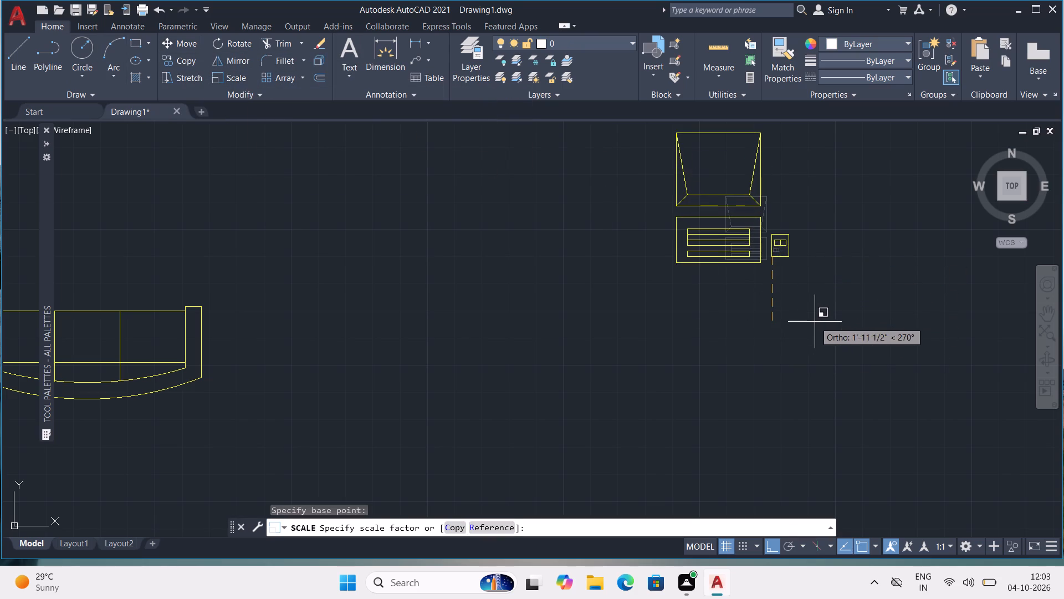
{"action": "left_click", "coordinate": [816, 321]}
Copy the enlarged computer block and paste it into the first three stalls of the uppermost stall row, counting from the open end.
{"action": "scroll", "coordinate": [804, 290], "scroll_direction": "down", "scroll_amount": 4}
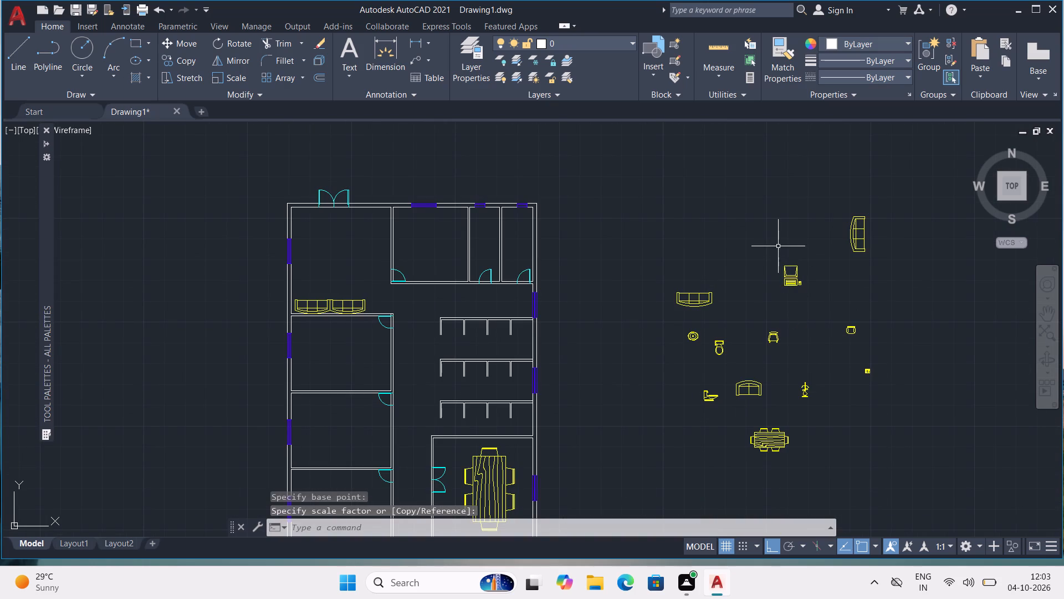
{"action": "left_click", "coordinate": [778, 246]}
{"action": "left_click", "coordinate": [819, 307]}
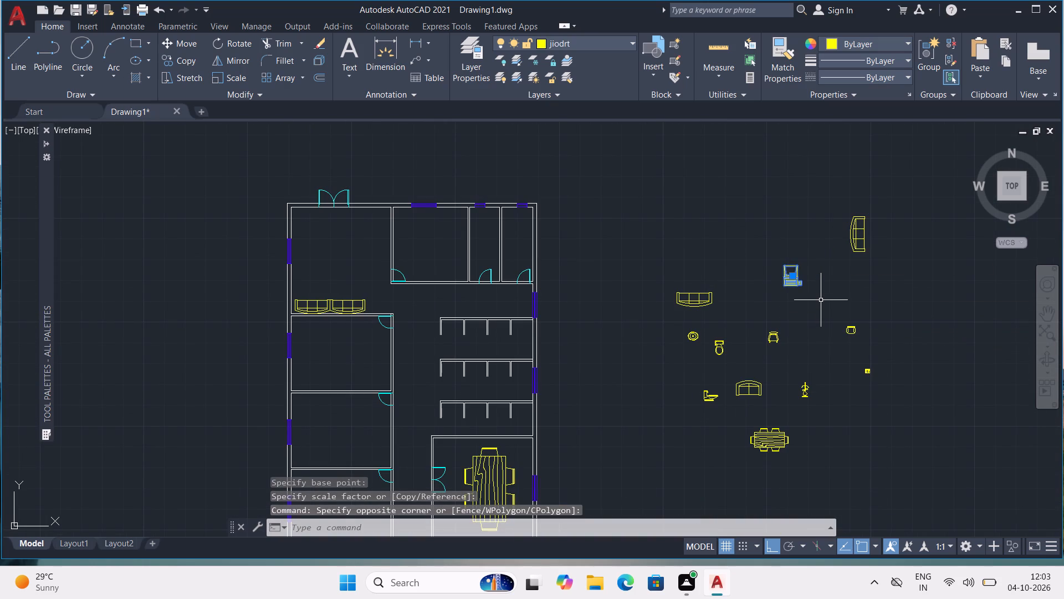
{"action": "key", "text": "ctrl+c"}
{"action": "key", "text": "ctrl+v"}
{"action": "scroll", "coordinate": [647, 329], "scroll_direction": "up", "scroll_amount": 3}
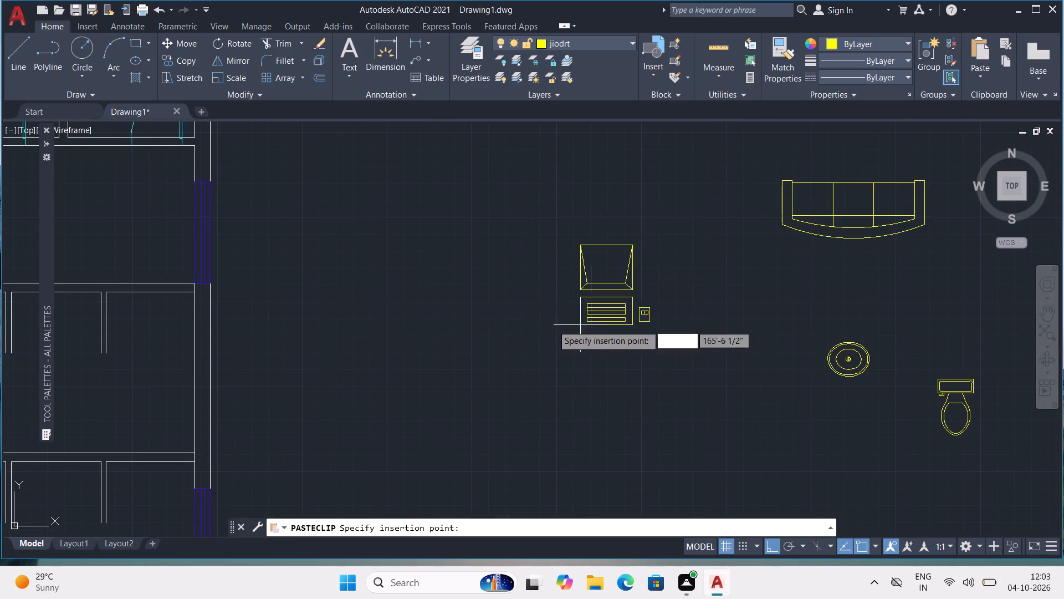
{"action": "middle_click_drag", "start_coordinate": [319, 322], "coordinate": [773, 289]}
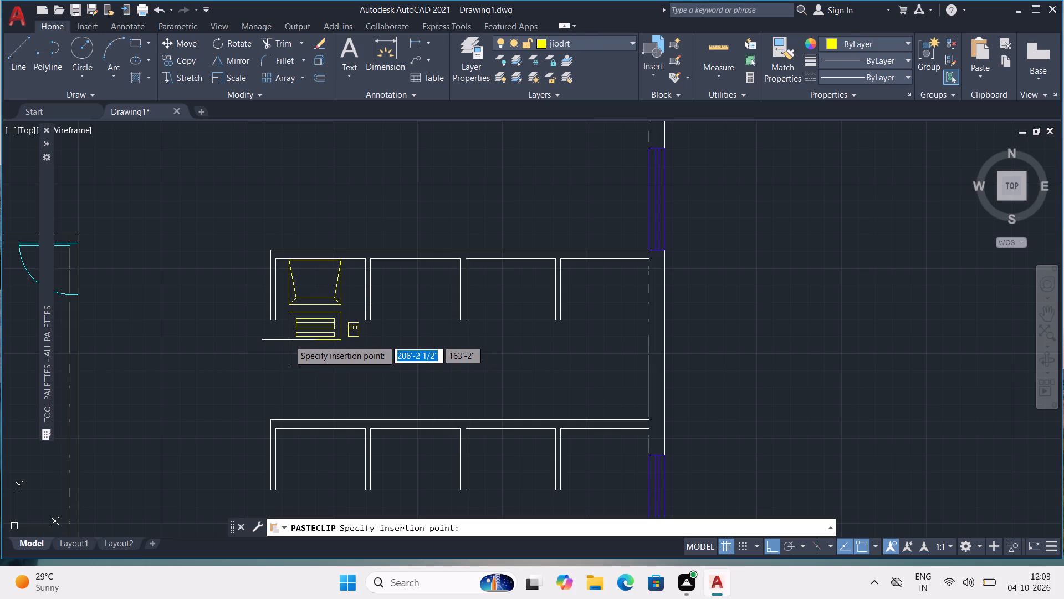
{"action": "left_click", "coordinate": [289, 339]}
{"action": "key", "text": "ctrl+v"}
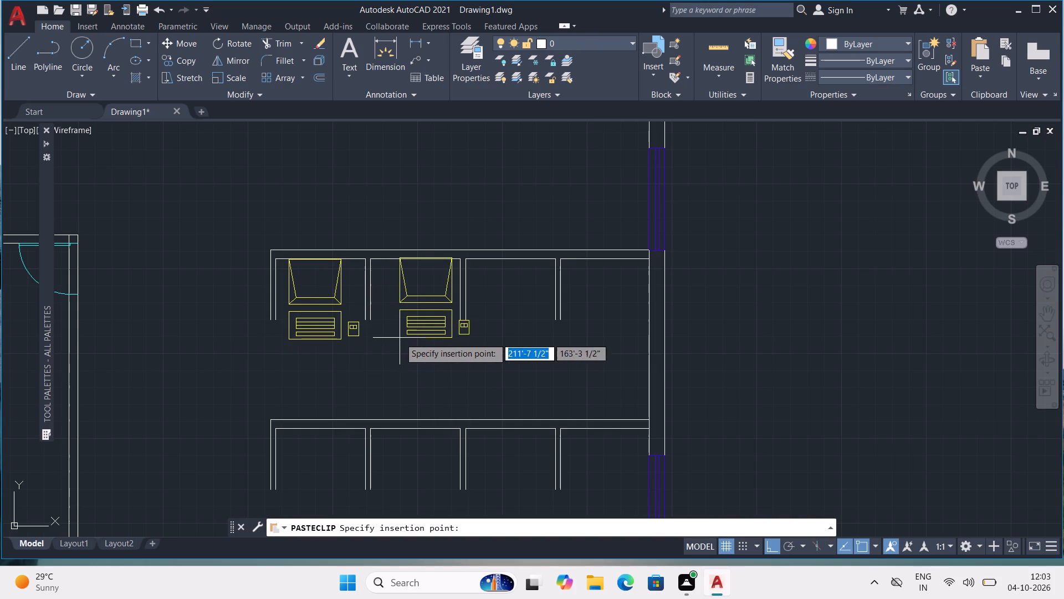
{"action": "left_click", "coordinate": [388, 339]}
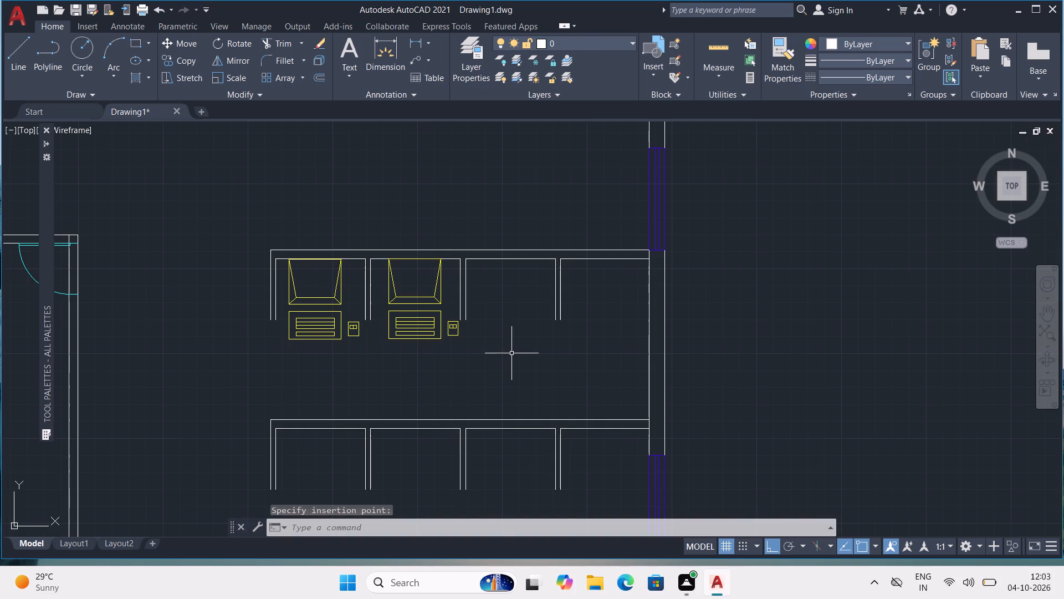
{"action": "key", "text": "ctrl+v"}
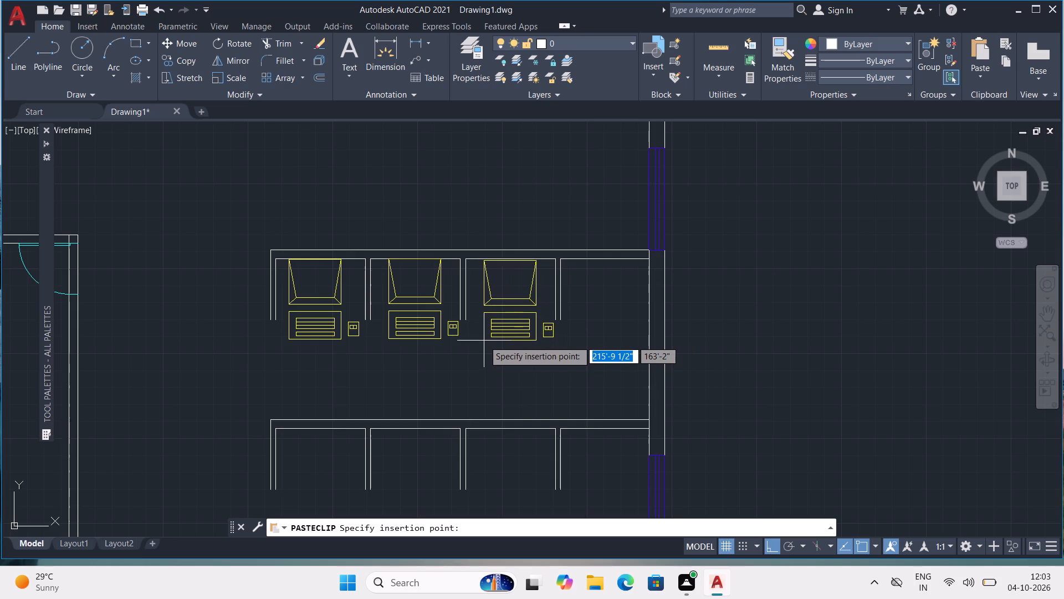
{"action": "left_click", "coordinate": [484, 338]}
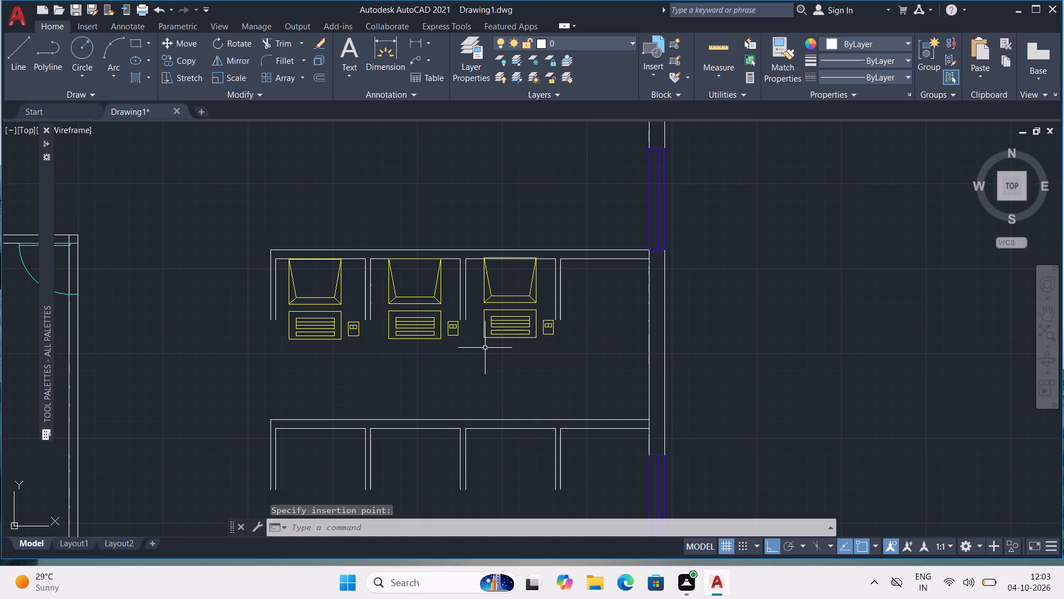
Paste a copy of the computer terminal into the empty fourth cubicle of the upper workstation row.
{"action": "key", "text": "ctrl+v"}
{"action": "left_click", "coordinate": [574, 338]}
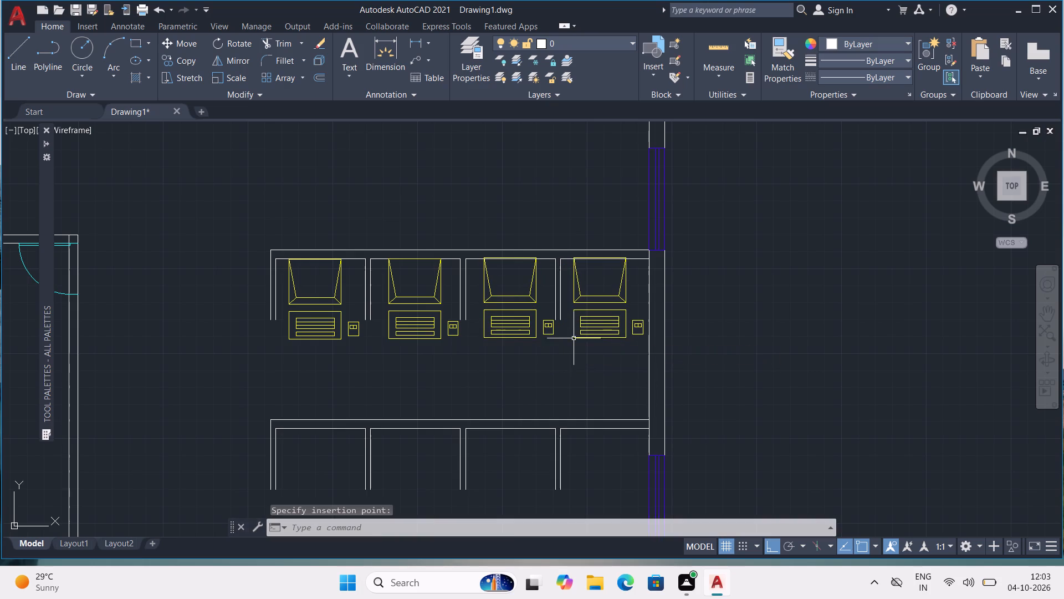
Paste a computer terminal into each of the four cubicles of the middle workstation row.
{"action": "scroll", "coordinate": [575, 338], "scroll_direction": "down", "scroll_amount": 2}
{"action": "middle_click_drag", "start_coordinate": [518, 409], "coordinate": [529, 342]}
{"action": "scroll", "coordinate": [493, 333], "scroll_direction": "up", "scroll_amount": 1}
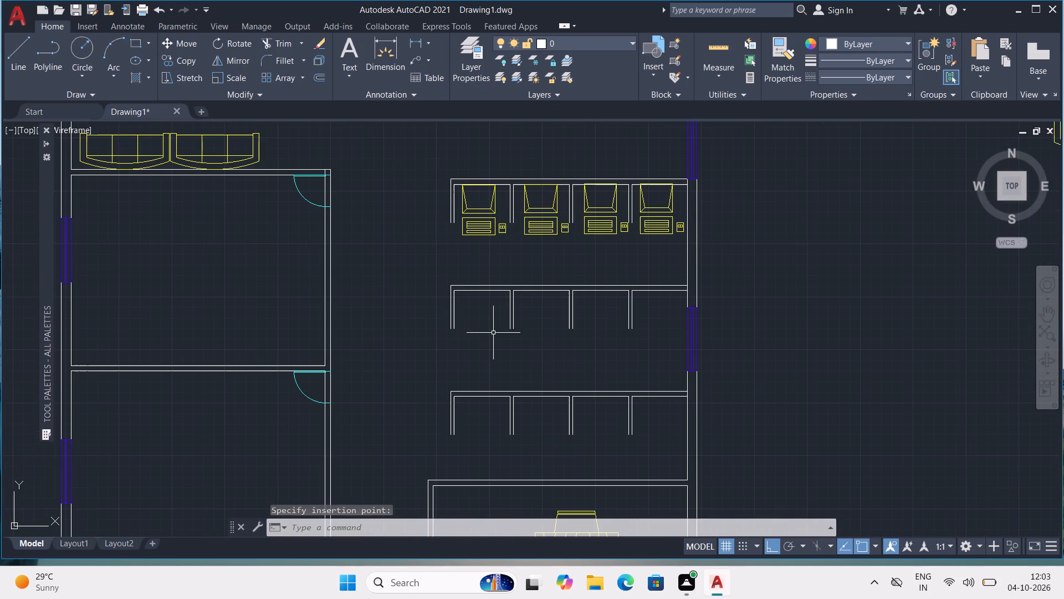
{"action": "middle_click_drag", "start_coordinate": [494, 346], "coordinate": [493, 325]}
{"action": "key", "text": "ctrl+v"}
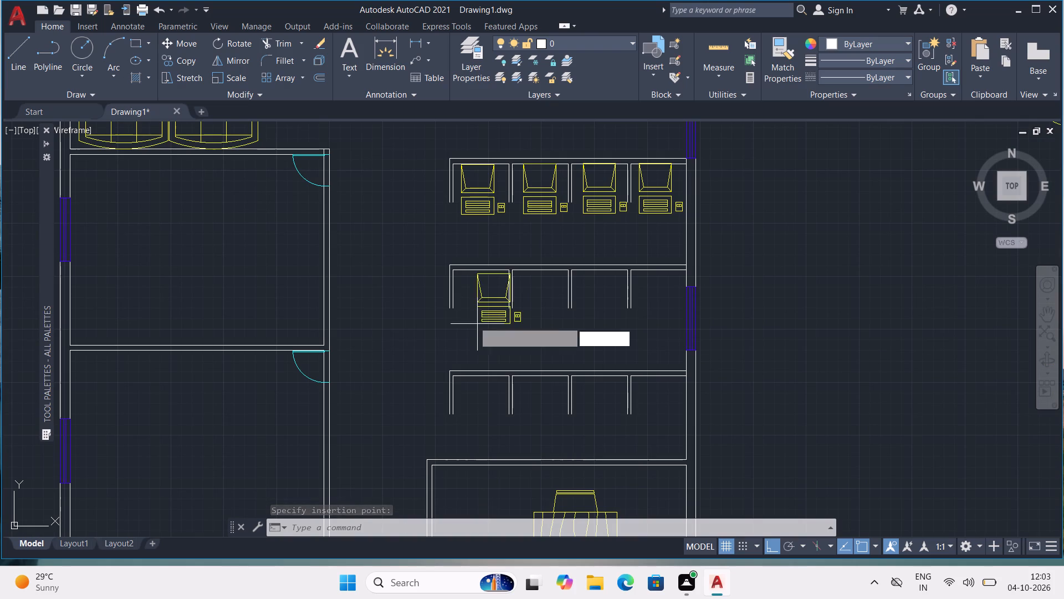
{"action": "left_click", "coordinate": [462, 319]}
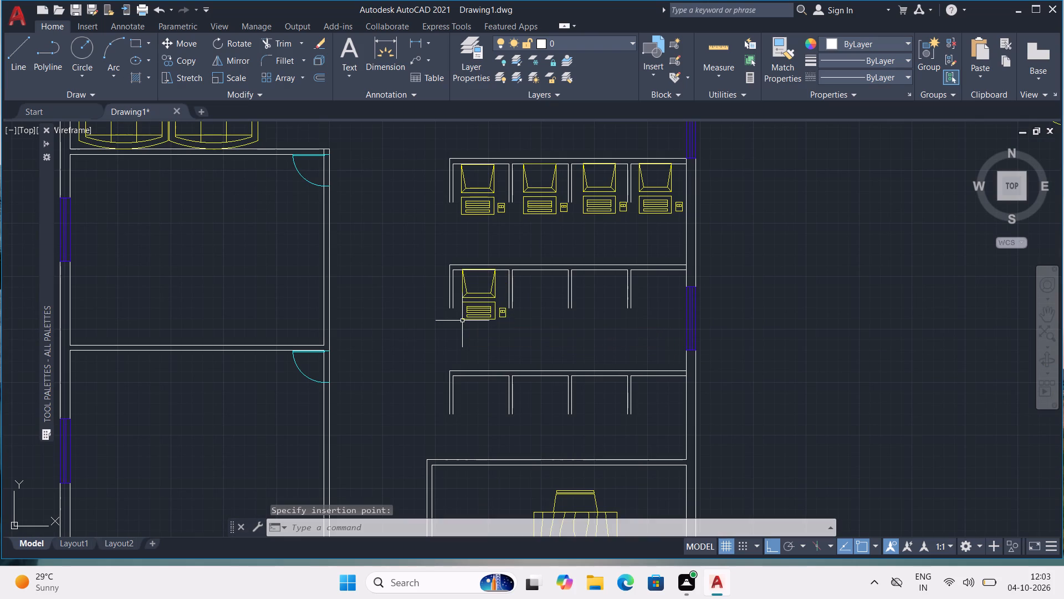
{"action": "key", "text": "ctrl+v"}
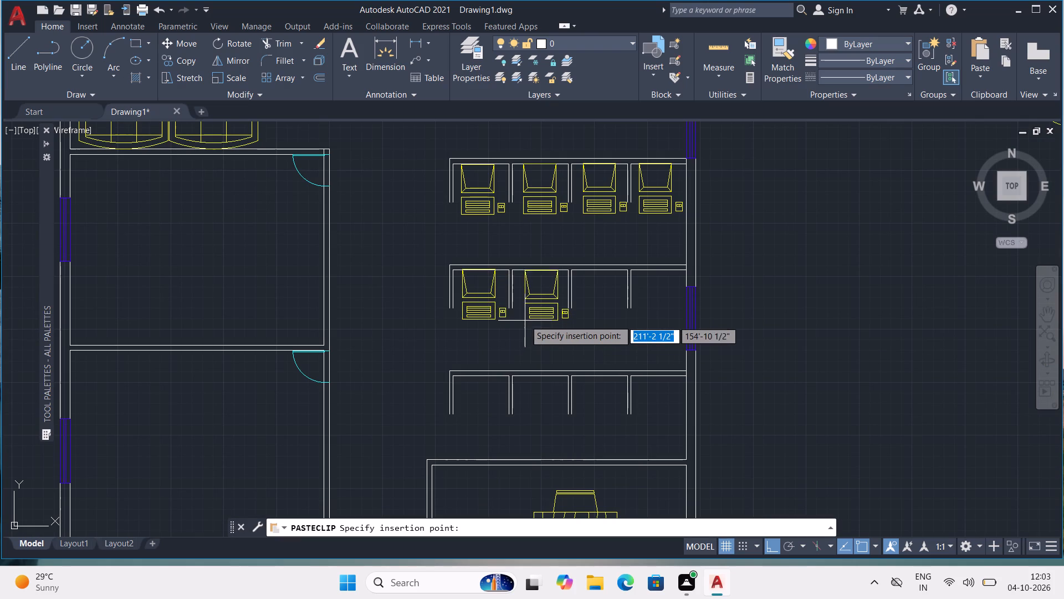
{"action": "left_click", "coordinate": [525, 320]}
{"action": "key", "text": "ctrl+v"}
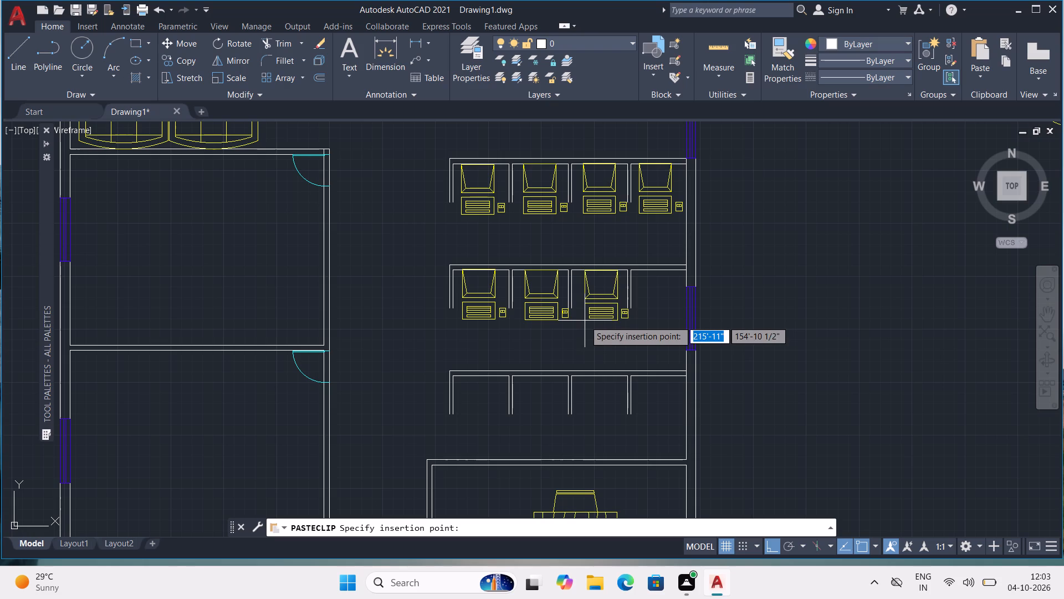
{"action": "left_click", "coordinate": [585, 321]}
{"action": "key", "text": "ctrl+v"}
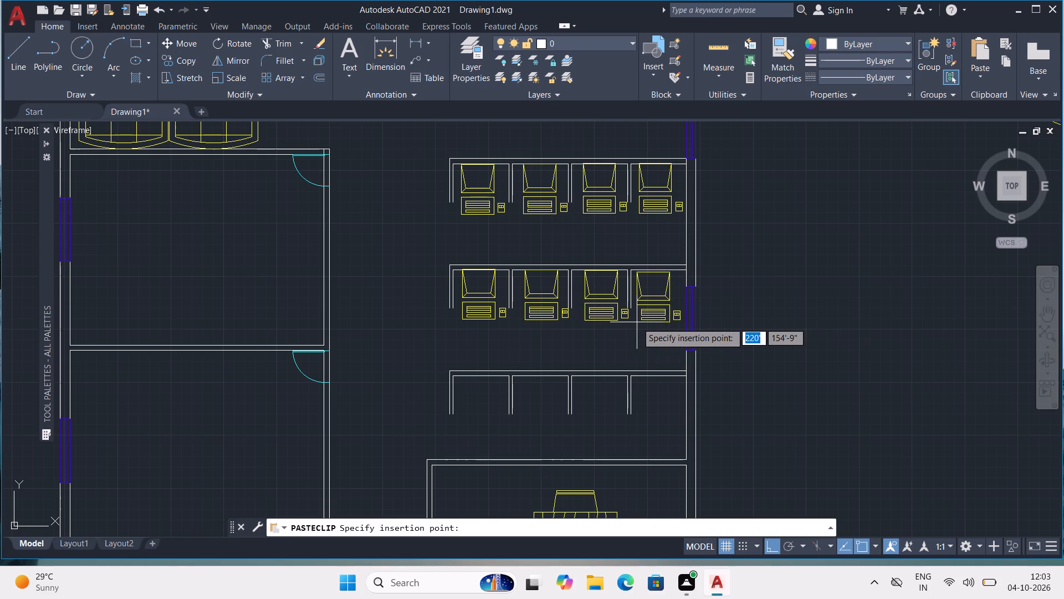
{"action": "left_click", "coordinate": [640, 320]}
Paste a computer terminal into each of the four cubicles of the lower workstation row.
{"action": "scroll", "coordinate": [570, 395], "scroll_direction": "up", "scroll_amount": 1}
{"action": "middle_click_drag", "start_coordinate": [571, 389], "coordinate": [566, 314]}
{"action": "middle_click_drag", "start_coordinate": [538, 323], "coordinate": [535, 308]}
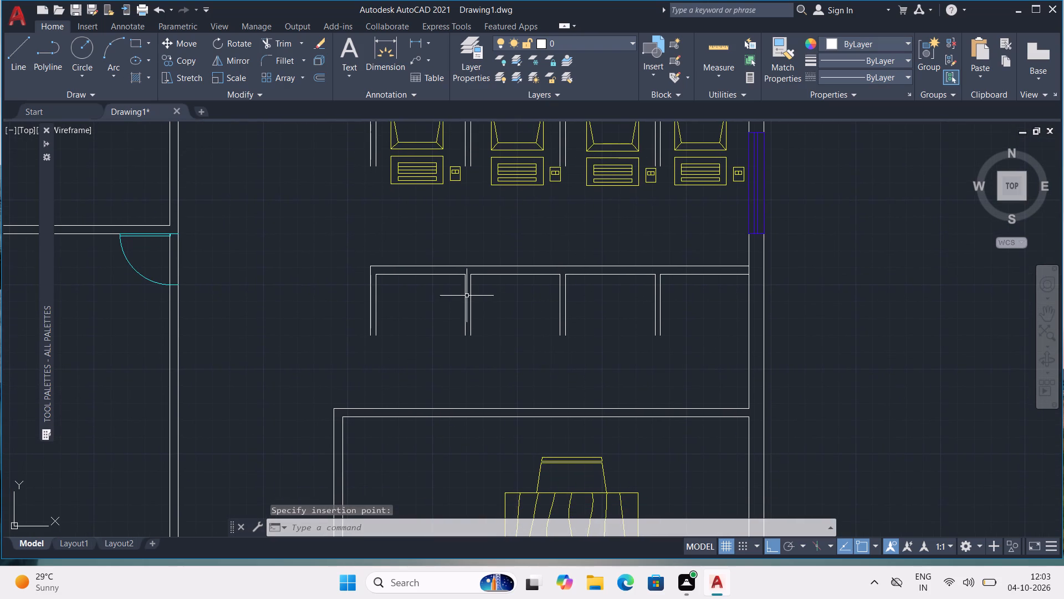
{"action": "key", "text": "ctrl+v"}
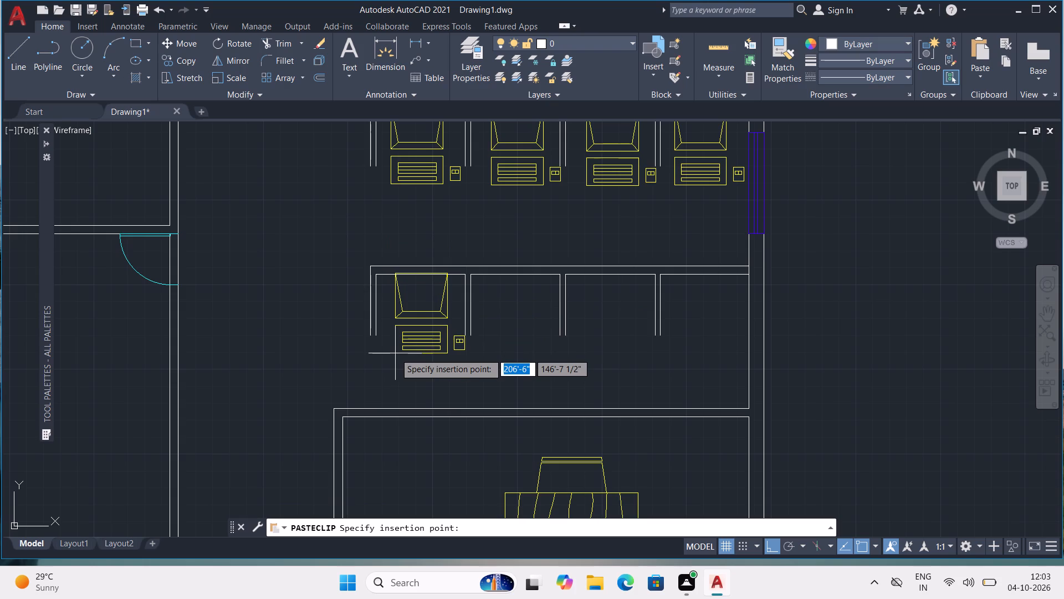
{"action": "left_click", "coordinate": [390, 355]}
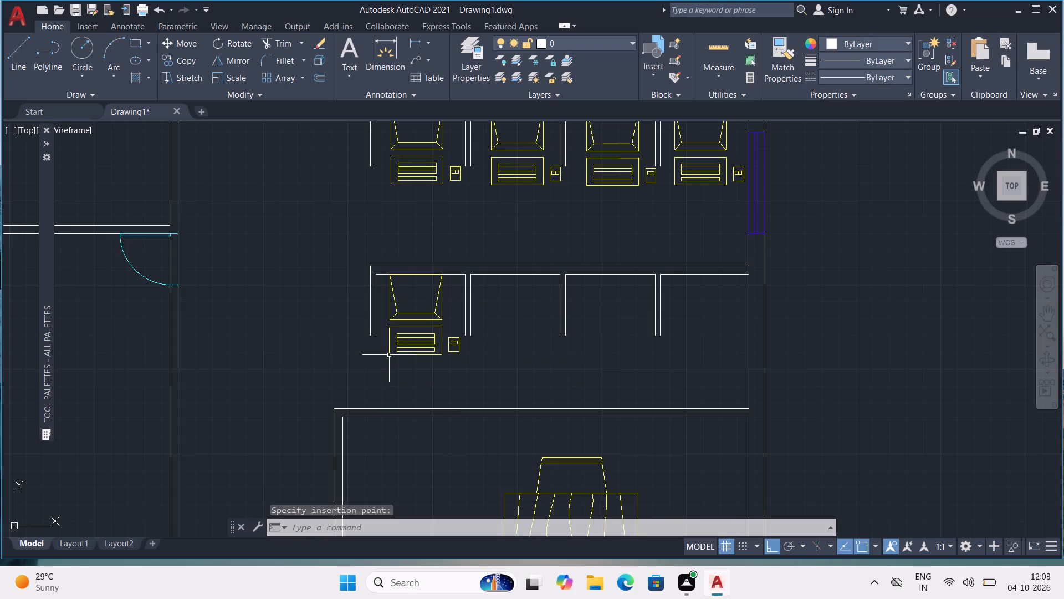
{"action": "key", "text": "ctrl+v"}
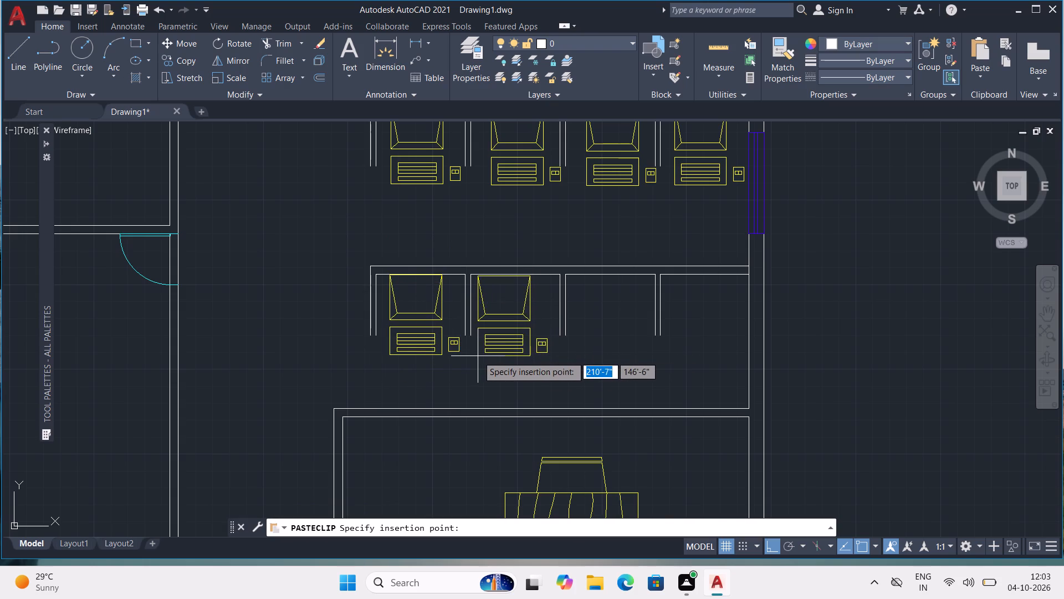
{"action": "left_click", "coordinate": [479, 355]}
{"action": "key", "text": "ctrl+v"}
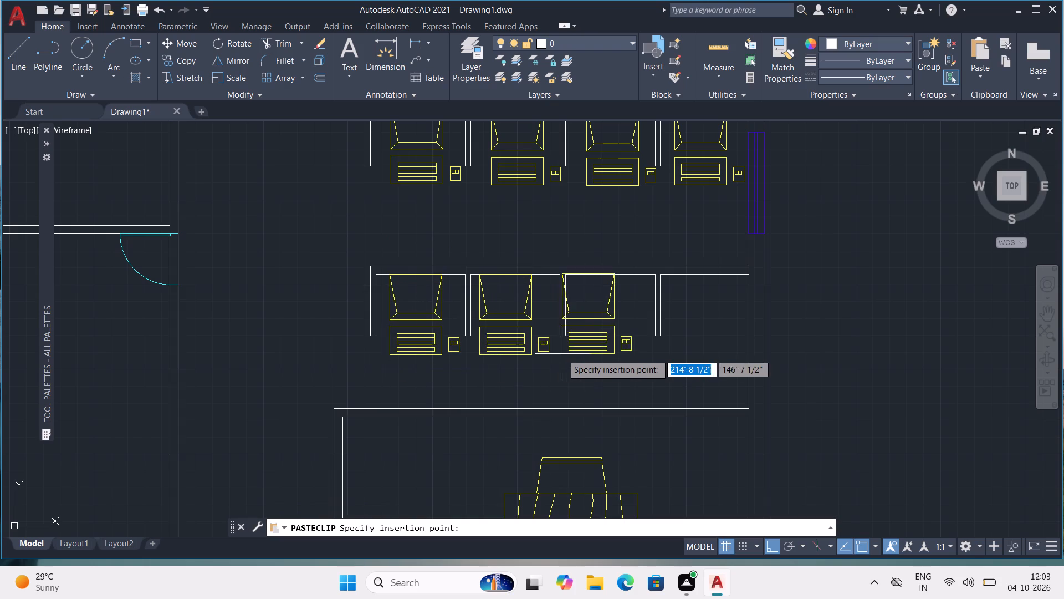
{"action": "left_click", "coordinate": [573, 353]}
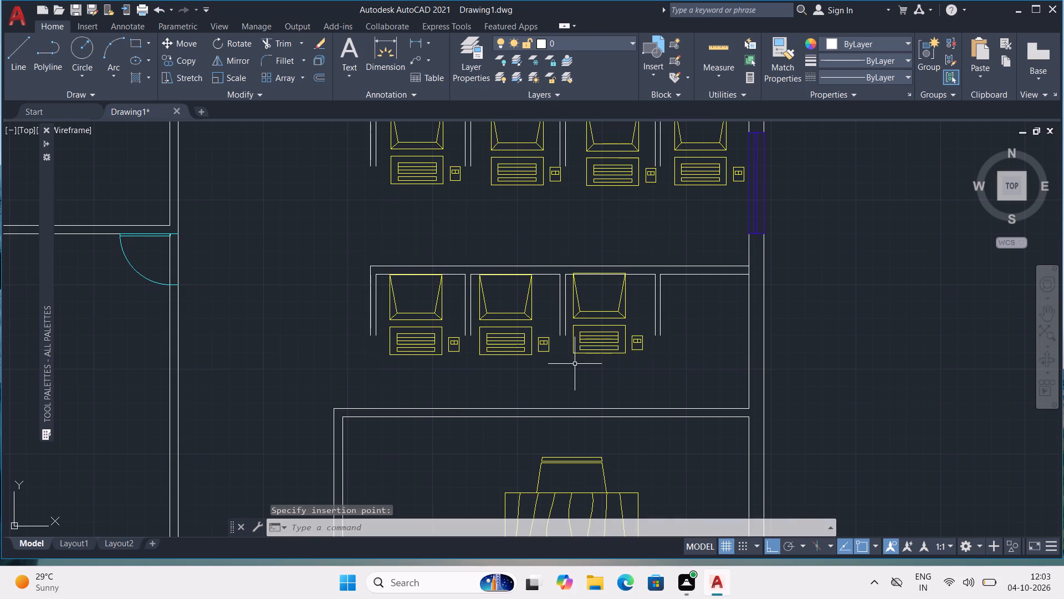
{"action": "key", "text": "ctrl+v"}
{"action": "left_click", "coordinate": [672, 353]}
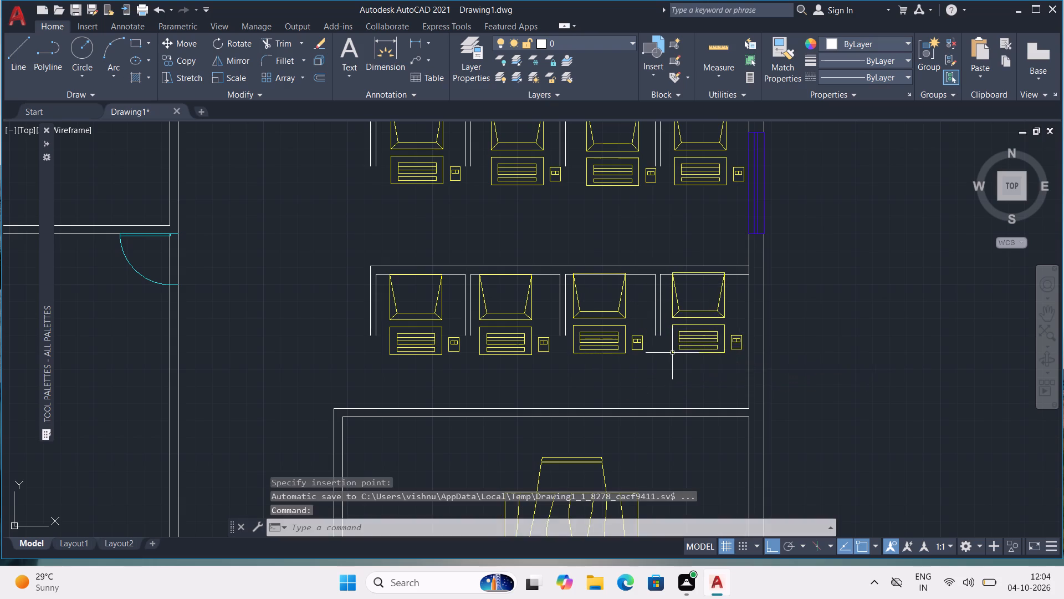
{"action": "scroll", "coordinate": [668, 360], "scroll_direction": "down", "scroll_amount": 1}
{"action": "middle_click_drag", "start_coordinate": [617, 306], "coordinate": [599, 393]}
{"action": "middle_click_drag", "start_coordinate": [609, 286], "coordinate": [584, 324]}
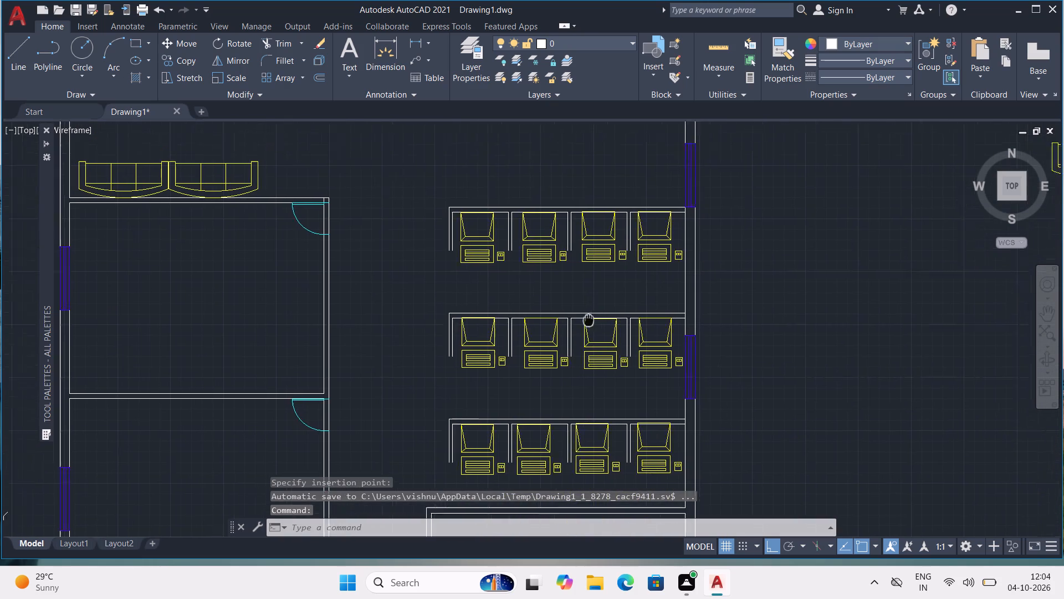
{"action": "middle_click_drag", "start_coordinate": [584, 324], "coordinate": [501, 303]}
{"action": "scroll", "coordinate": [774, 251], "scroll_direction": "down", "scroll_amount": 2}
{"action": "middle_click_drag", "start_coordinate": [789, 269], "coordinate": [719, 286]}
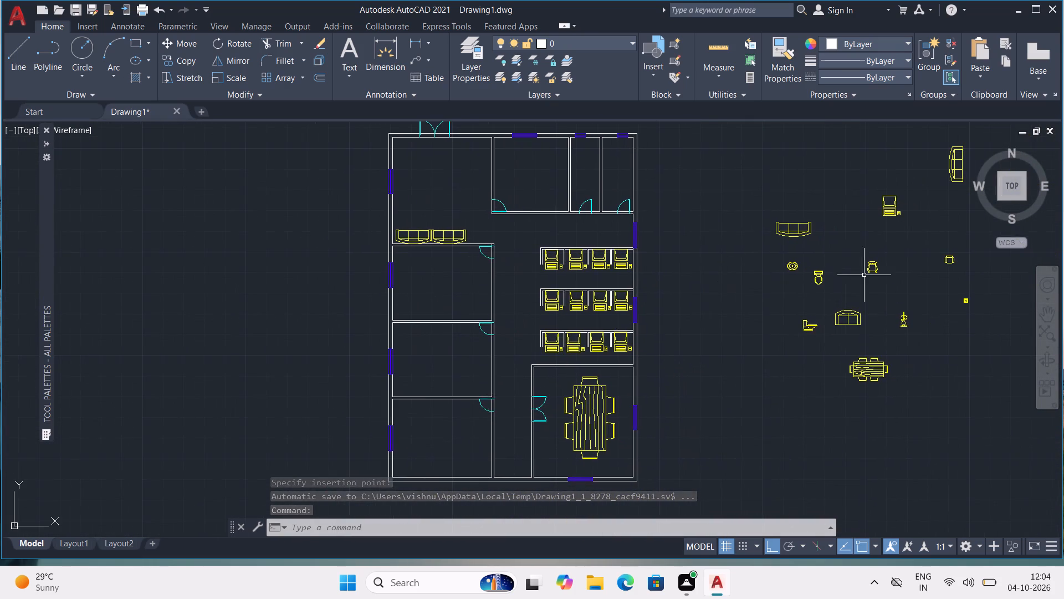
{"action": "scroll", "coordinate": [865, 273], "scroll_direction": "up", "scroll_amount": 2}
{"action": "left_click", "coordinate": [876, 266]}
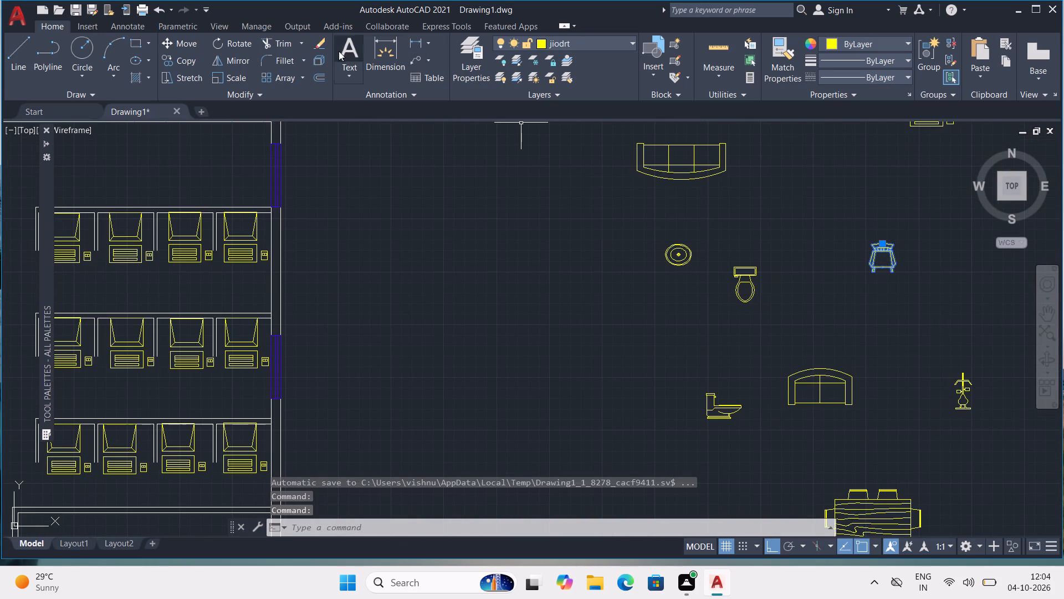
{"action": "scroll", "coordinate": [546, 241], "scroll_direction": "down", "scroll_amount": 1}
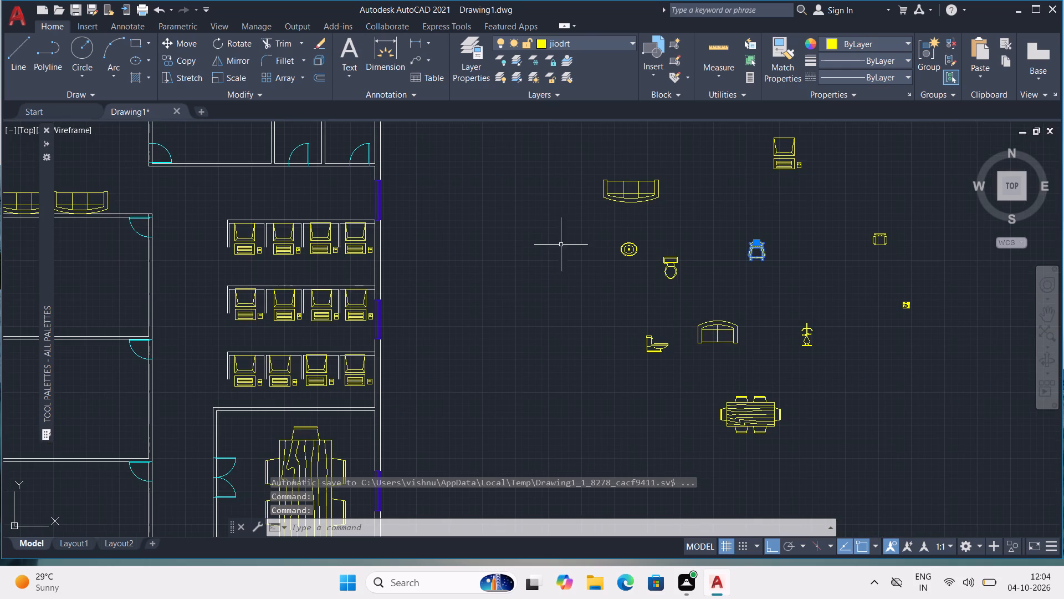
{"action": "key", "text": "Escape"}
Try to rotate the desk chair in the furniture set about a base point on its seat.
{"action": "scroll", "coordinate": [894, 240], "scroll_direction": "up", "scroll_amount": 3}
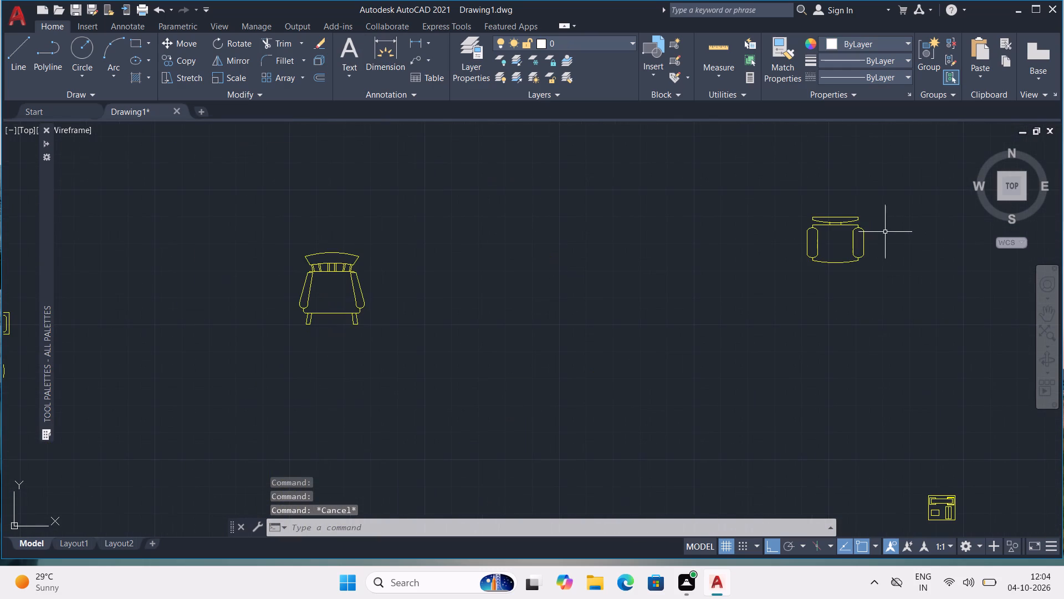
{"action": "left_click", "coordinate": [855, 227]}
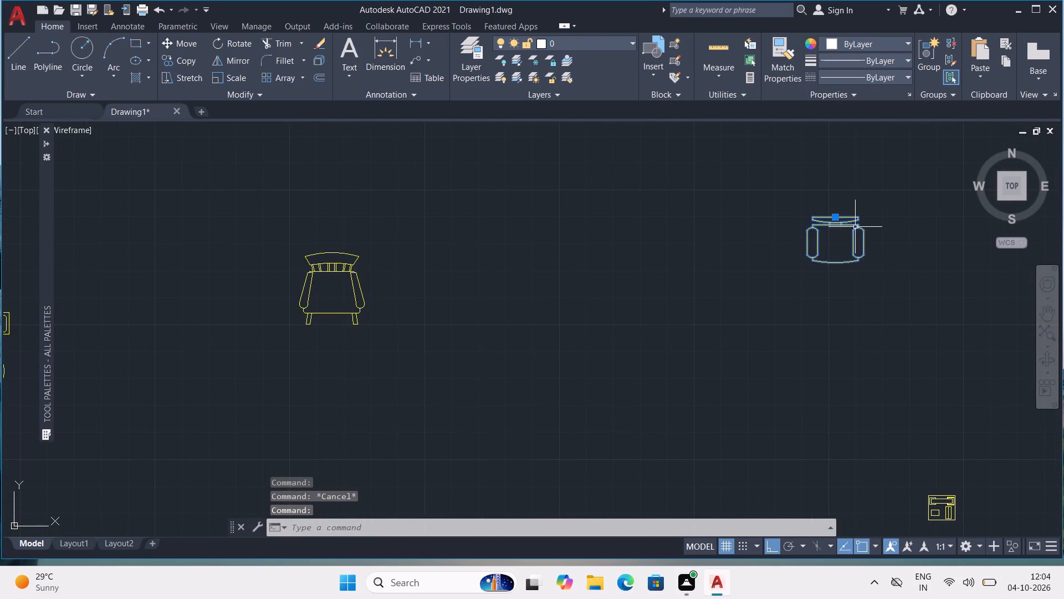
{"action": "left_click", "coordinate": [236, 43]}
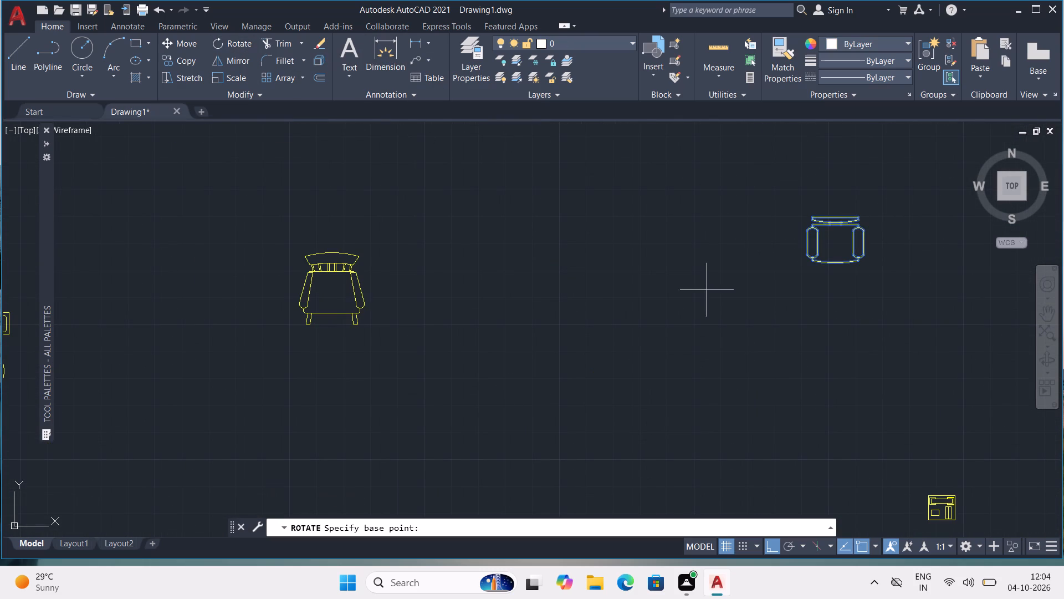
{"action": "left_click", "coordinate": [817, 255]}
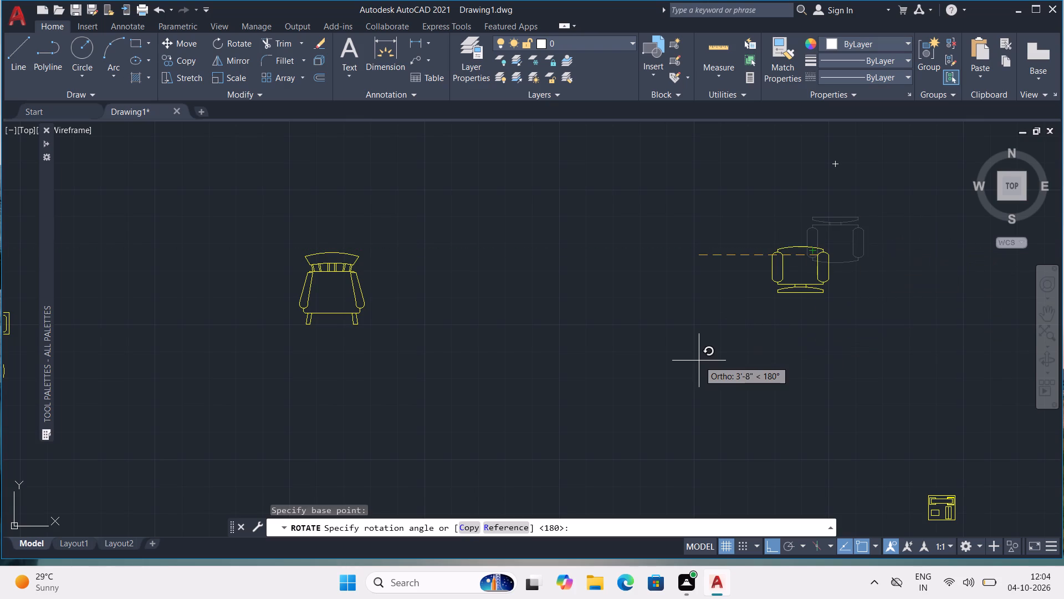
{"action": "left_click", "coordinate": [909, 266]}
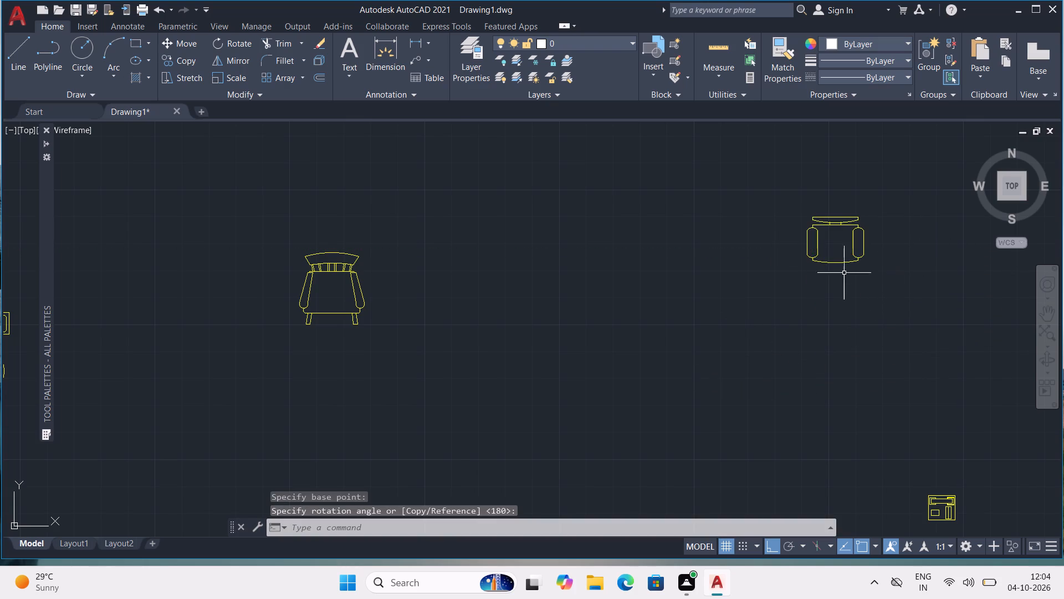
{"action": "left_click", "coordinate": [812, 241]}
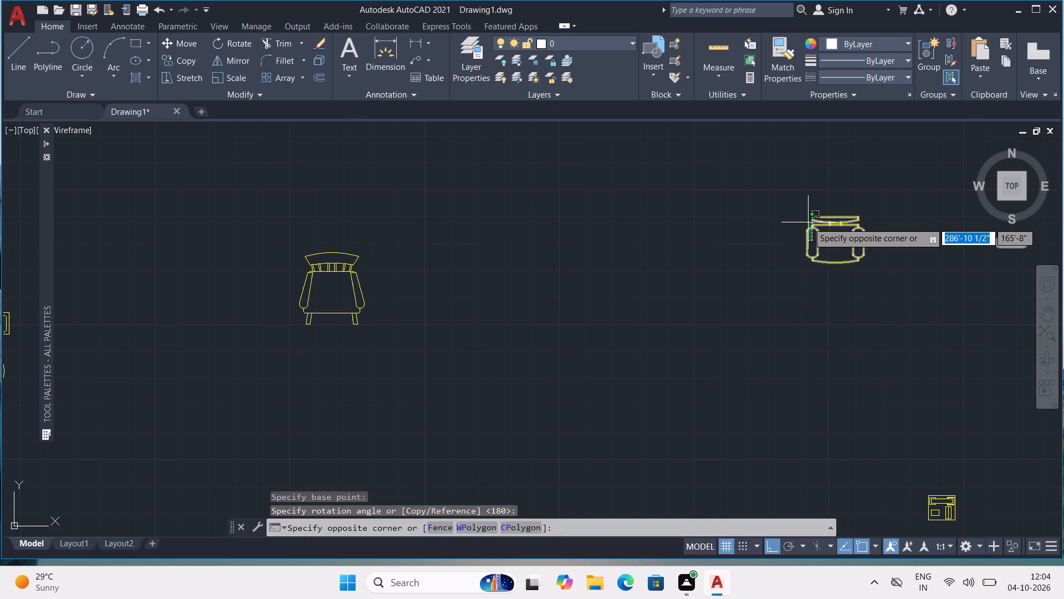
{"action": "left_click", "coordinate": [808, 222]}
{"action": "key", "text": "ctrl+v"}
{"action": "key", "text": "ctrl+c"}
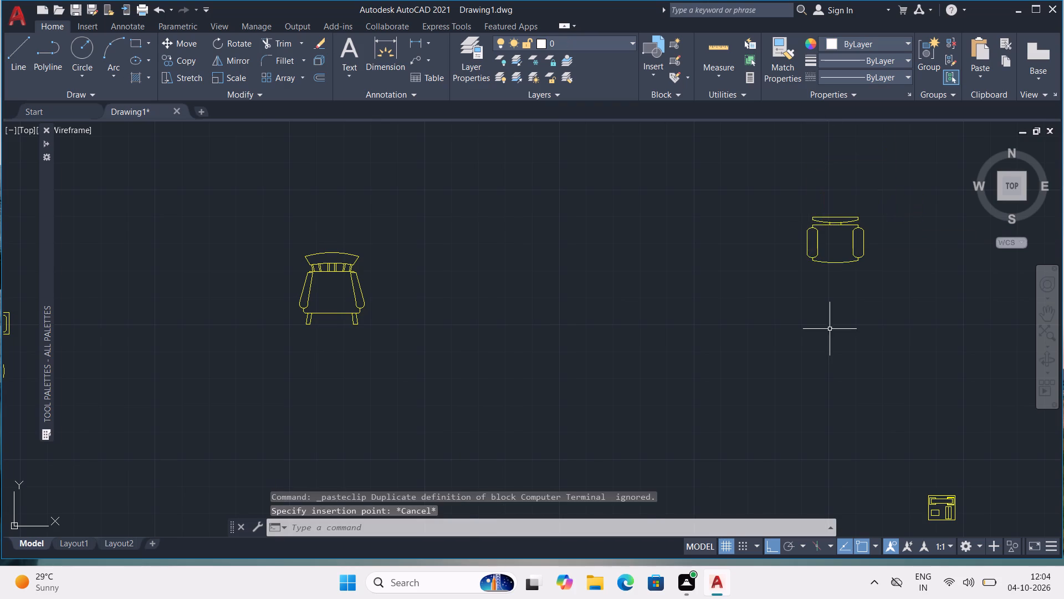
Copy the desk chair from the furniture set and paste it just outside the building's east wall, beside the workstation rows.
{"action": "scroll", "coordinate": [830, 329], "scroll_direction": "down", "scroll_amount": 1}
{"action": "left_click", "coordinate": [848, 278]}
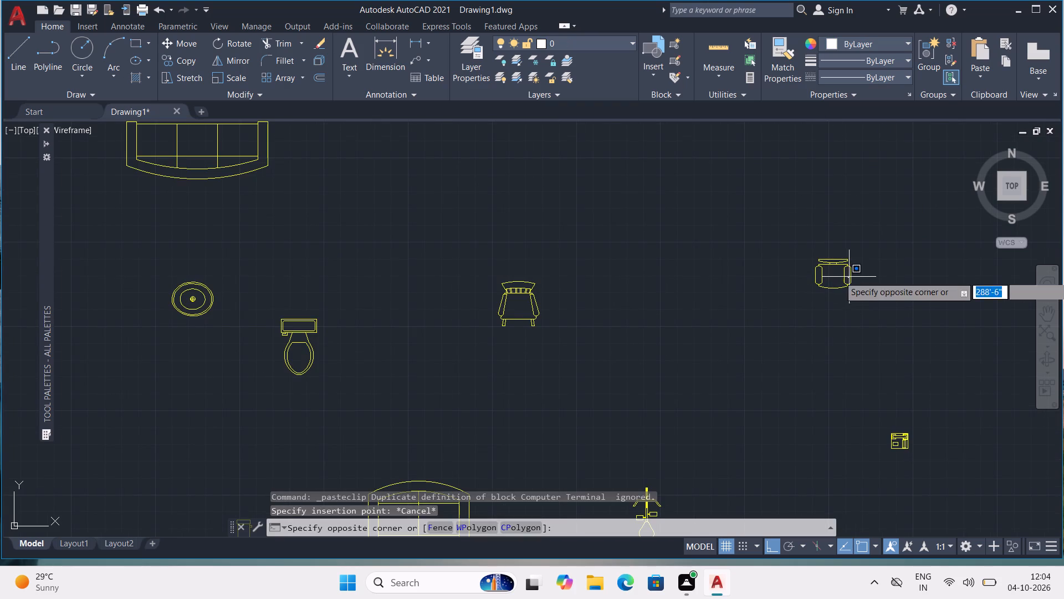
{"action": "left_click", "coordinate": [849, 274]}
{"action": "left_click", "coordinate": [849, 265]}
{"action": "key", "text": "ctrl+c"}
{"action": "key", "text": "ctrl+v"}
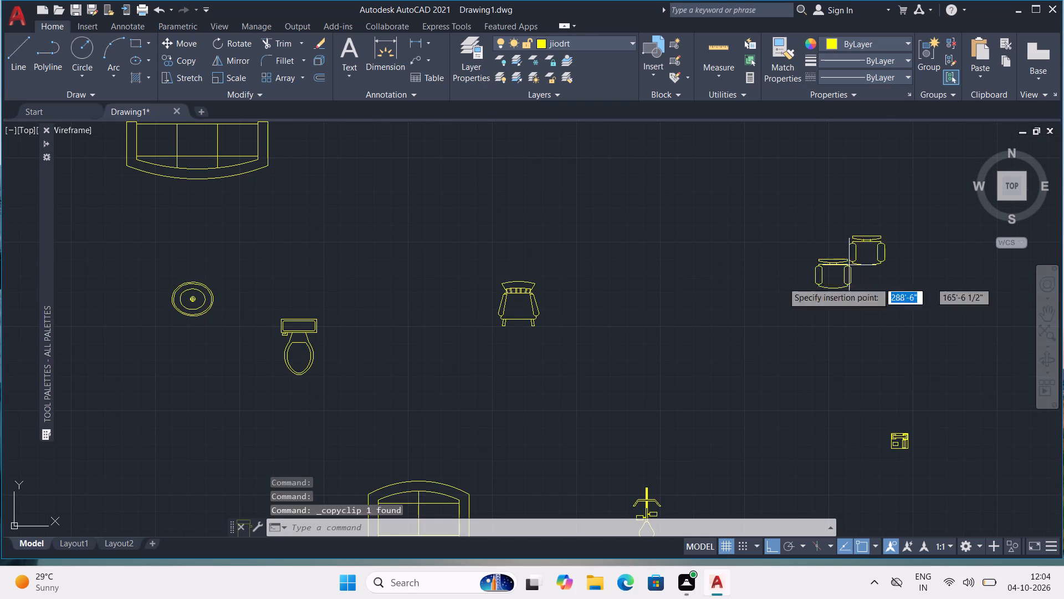
{"action": "middle_click_drag", "start_coordinate": [533, 348], "coordinate": [891, 339]}
{"action": "scroll", "coordinate": [889, 344], "scroll_direction": "down", "scroll_amount": 2}
{"action": "middle_click_drag", "start_coordinate": [466, 319], "coordinate": [716, 246]}
{"action": "scroll", "coordinate": [638, 266], "scroll_direction": "up", "scroll_amount": 2}
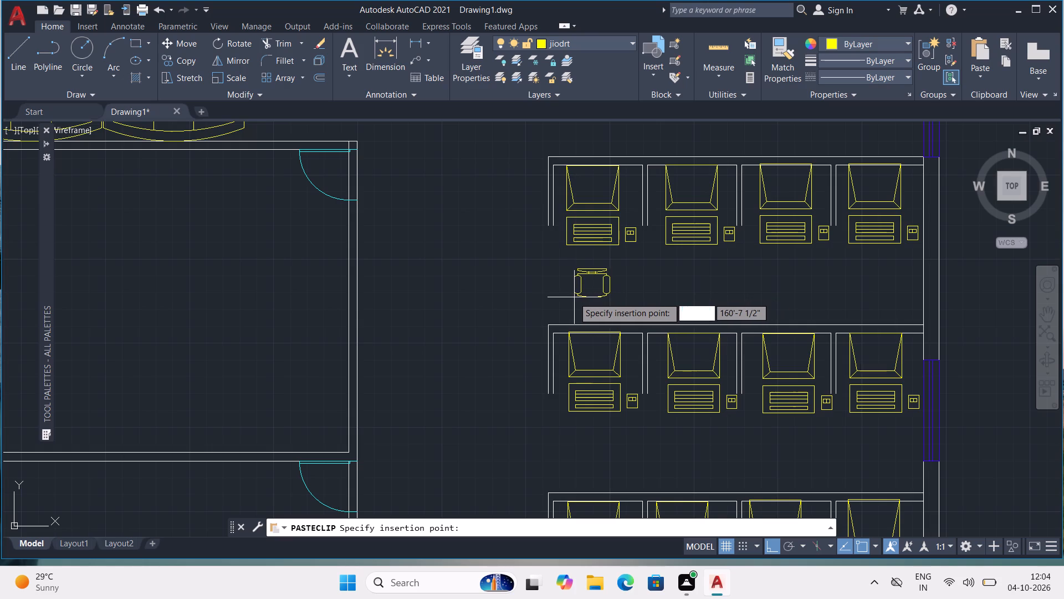
{"action": "scroll", "coordinate": [570, 296], "scroll_direction": "down", "scroll_amount": 2}
{"action": "middle_click_drag", "start_coordinate": [718, 299], "coordinate": [649, 306]}
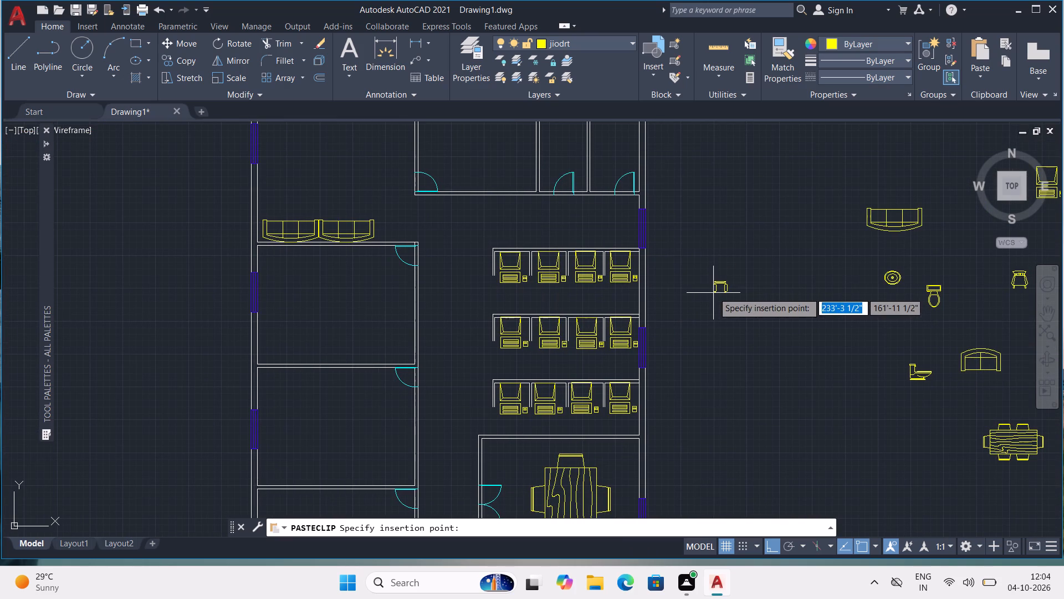
{"action": "left_click", "coordinate": [713, 291]}
Scale the pasted desk chair up freehand to roughly twice its size, from a base point near its lower corner.
{"action": "left_click", "coordinate": [715, 291]}
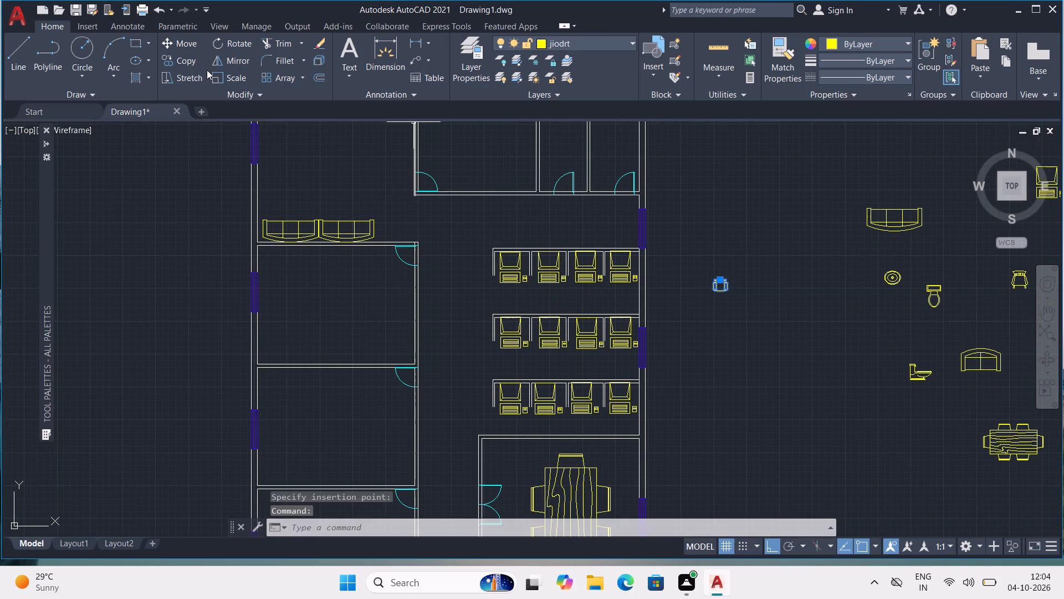
{"action": "type", "text": "sc"}
{"action": "key", "text": "c"}
{"action": "key", "text": "Return"}
{"action": "scroll", "coordinate": [639, 197], "scroll_direction": "up", "scroll_amount": 2}
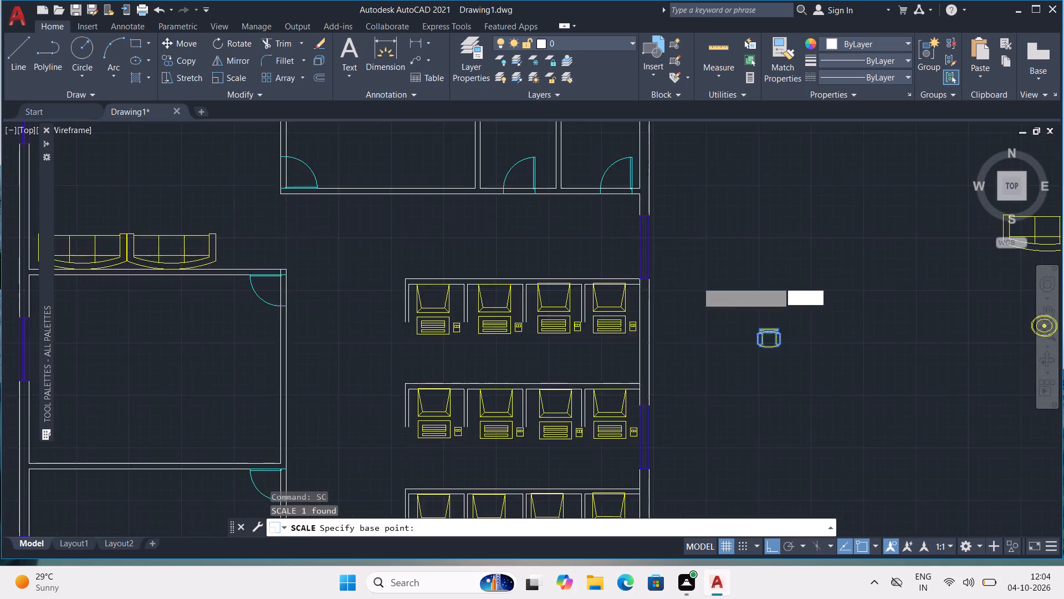
{"action": "scroll", "coordinate": [699, 296], "scroll_direction": "up", "scroll_amount": 1}
{"action": "scroll", "coordinate": [729, 361], "scroll_direction": "down", "scroll_amount": 1}
{"action": "left_click", "coordinate": [845, 405]}
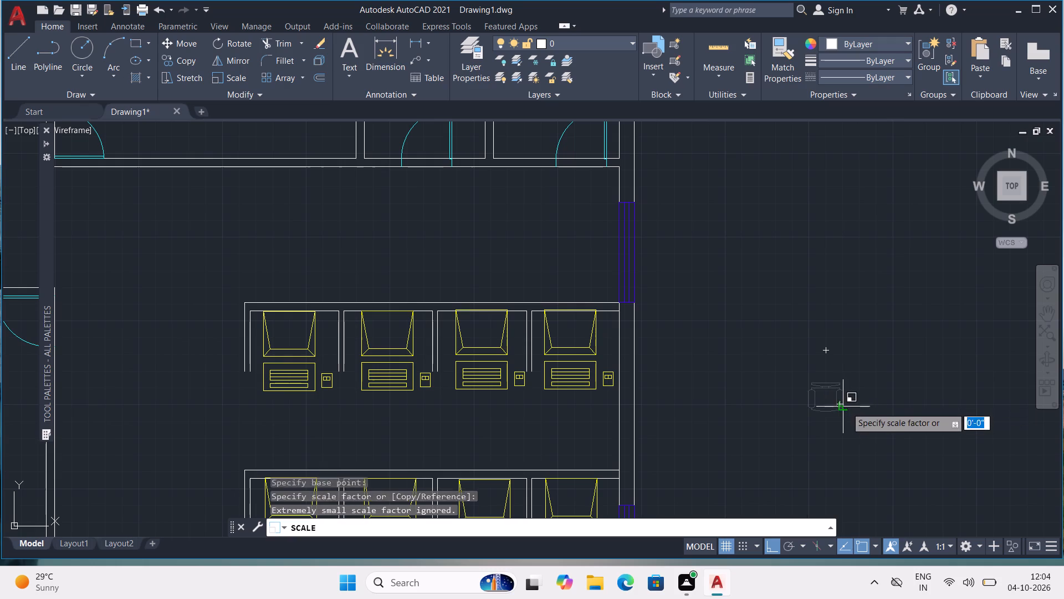
{"action": "left_click", "coordinate": [872, 441]}
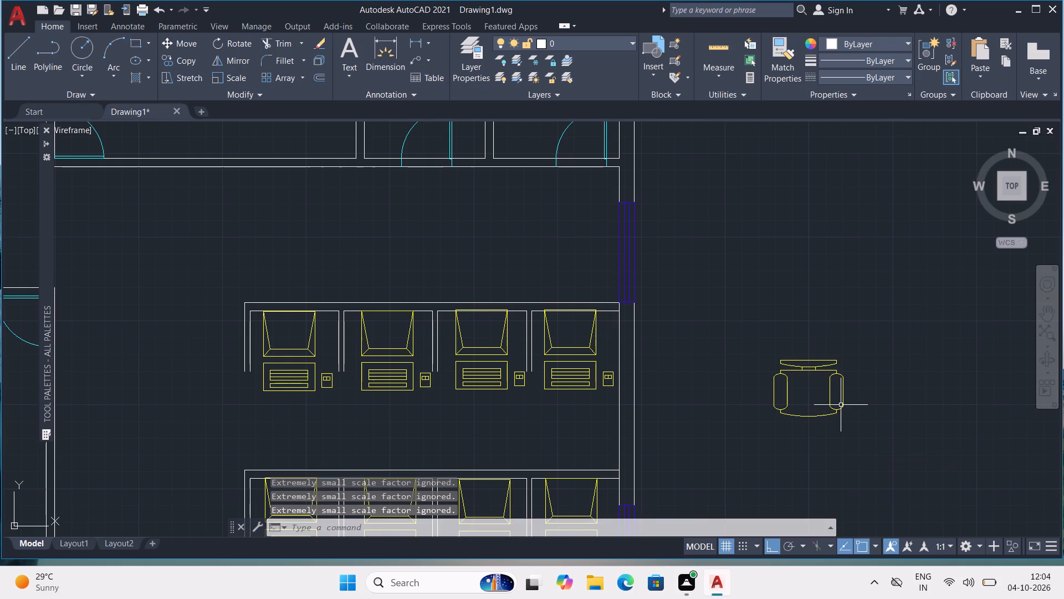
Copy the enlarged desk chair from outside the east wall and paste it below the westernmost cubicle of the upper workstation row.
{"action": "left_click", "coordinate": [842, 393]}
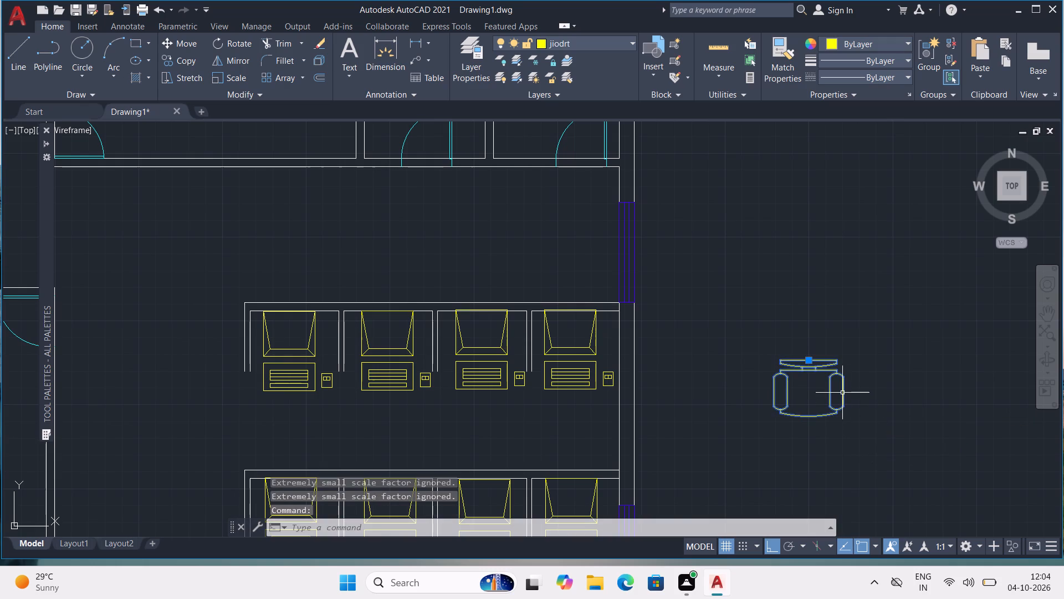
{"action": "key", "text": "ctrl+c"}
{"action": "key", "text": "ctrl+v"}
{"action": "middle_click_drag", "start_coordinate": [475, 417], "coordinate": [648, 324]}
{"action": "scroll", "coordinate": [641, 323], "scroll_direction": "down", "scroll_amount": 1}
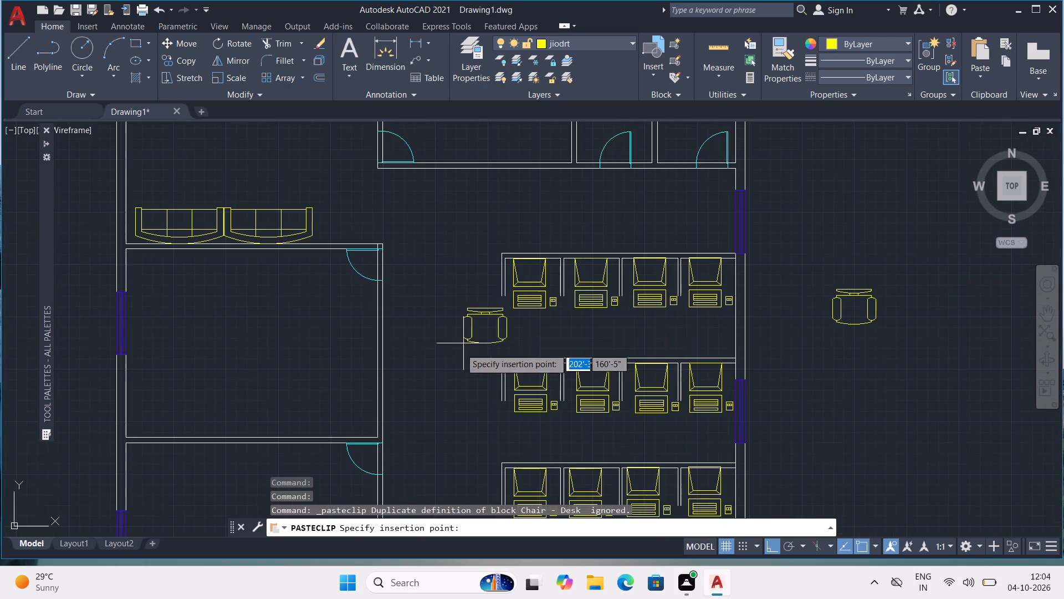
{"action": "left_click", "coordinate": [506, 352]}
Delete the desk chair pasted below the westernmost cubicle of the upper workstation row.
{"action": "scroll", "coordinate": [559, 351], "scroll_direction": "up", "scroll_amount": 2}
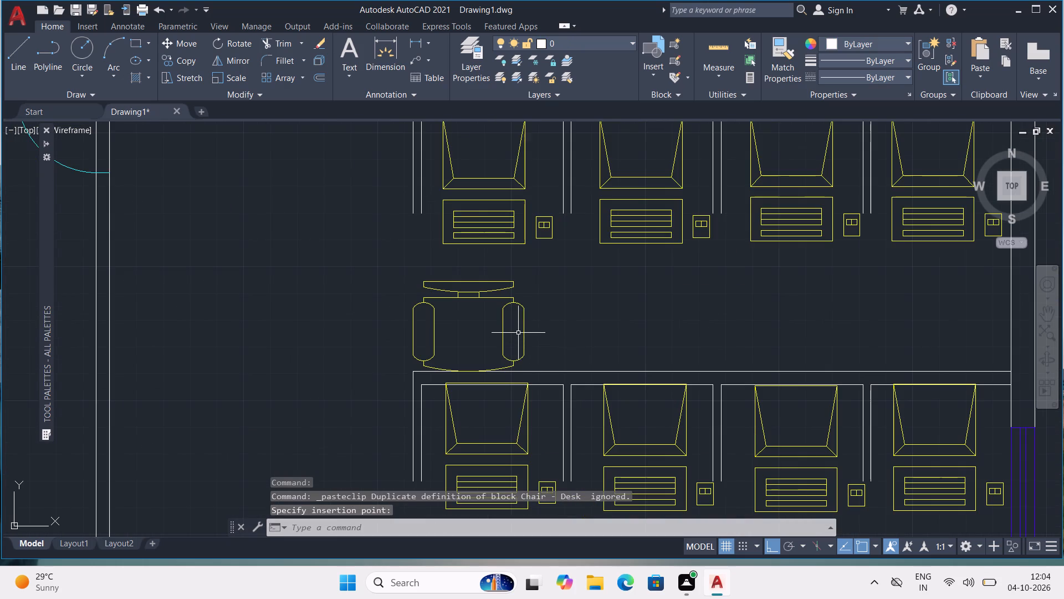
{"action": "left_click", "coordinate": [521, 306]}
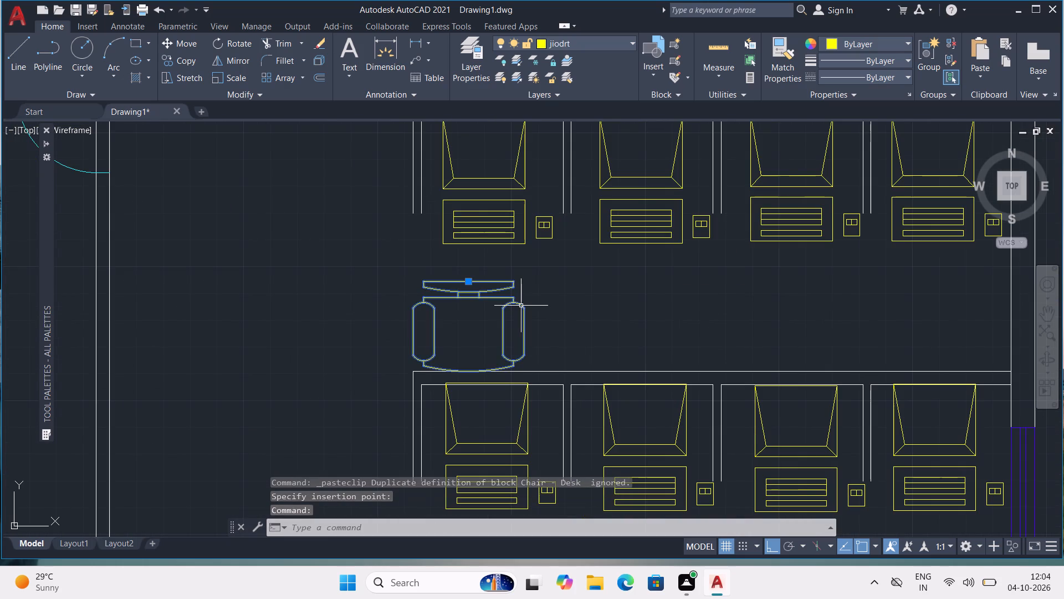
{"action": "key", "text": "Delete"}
Scale the desk chair outside the east wall up freehand to about 1.2 times its size, from its lower-left seat corner.
{"action": "scroll", "coordinate": [519, 306], "scroll_direction": "down", "scroll_amount": 1}
{"action": "middle_click_drag", "start_coordinate": [519, 307], "coordinate": [505, 346]}
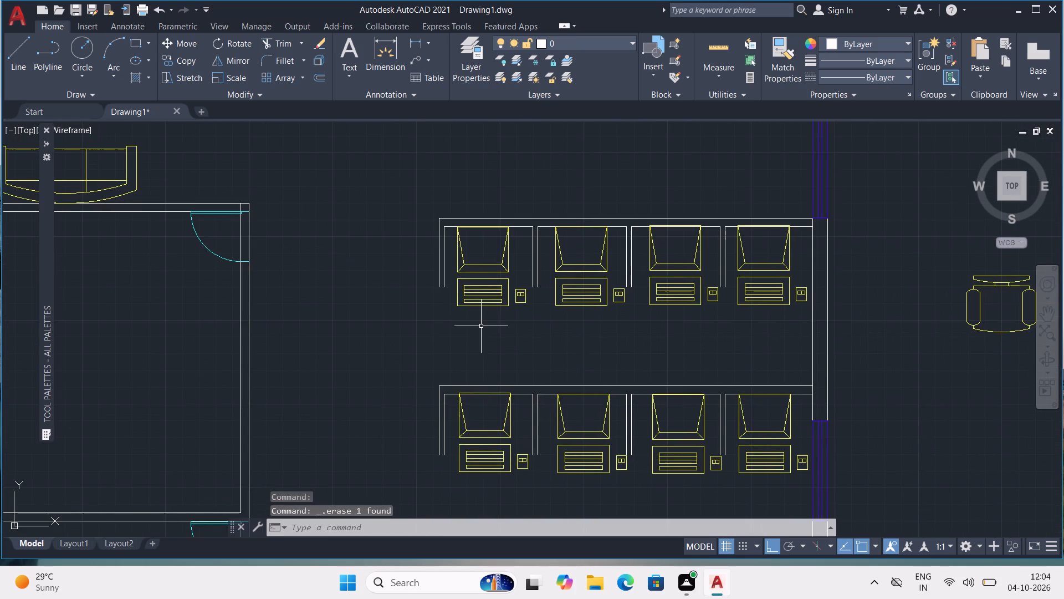
{"action": "left_click", "coordinate": [980, 319]}
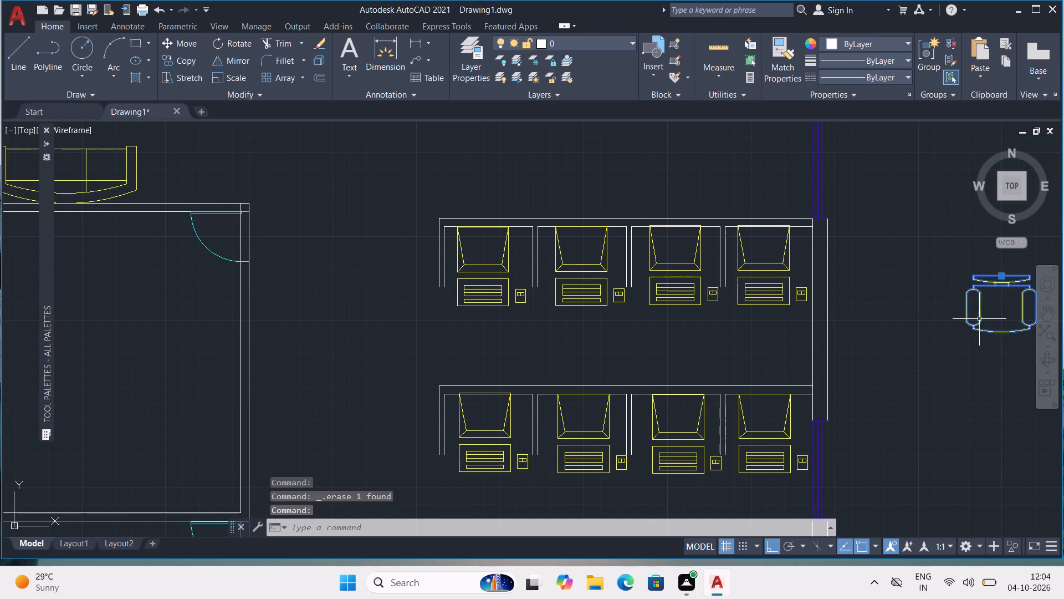
{"action": "scroll", "coordinate": [960, 301], "scroll_direction": "up", "scroll_amount": 1}
{"action": "middle_click_drag", "start_coordinate": [960, 301], "coordinate": [670, 344]}
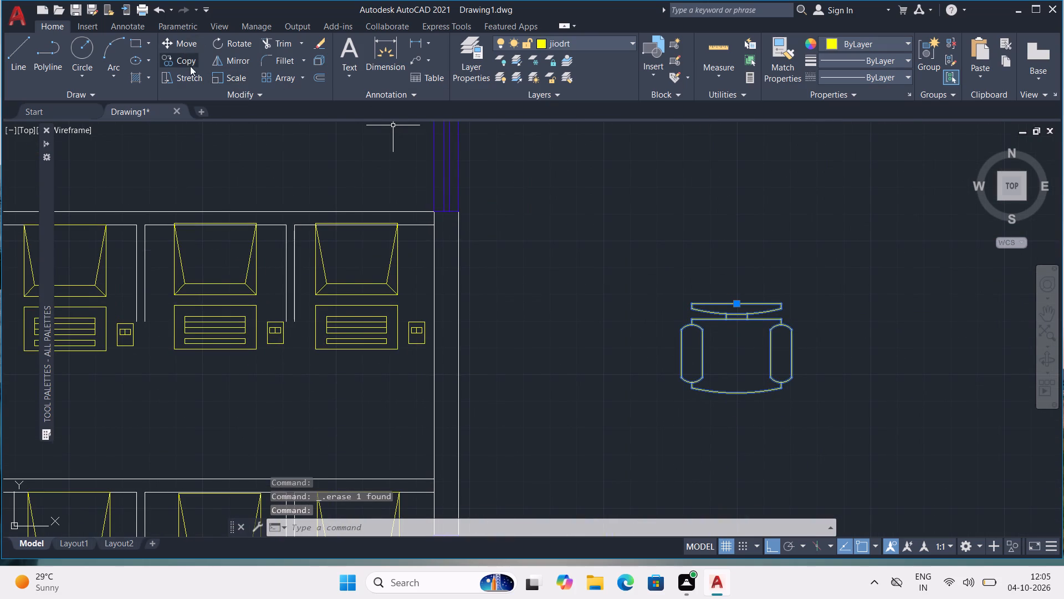
{"action": "left_click", "coordinate": [236, 74]}
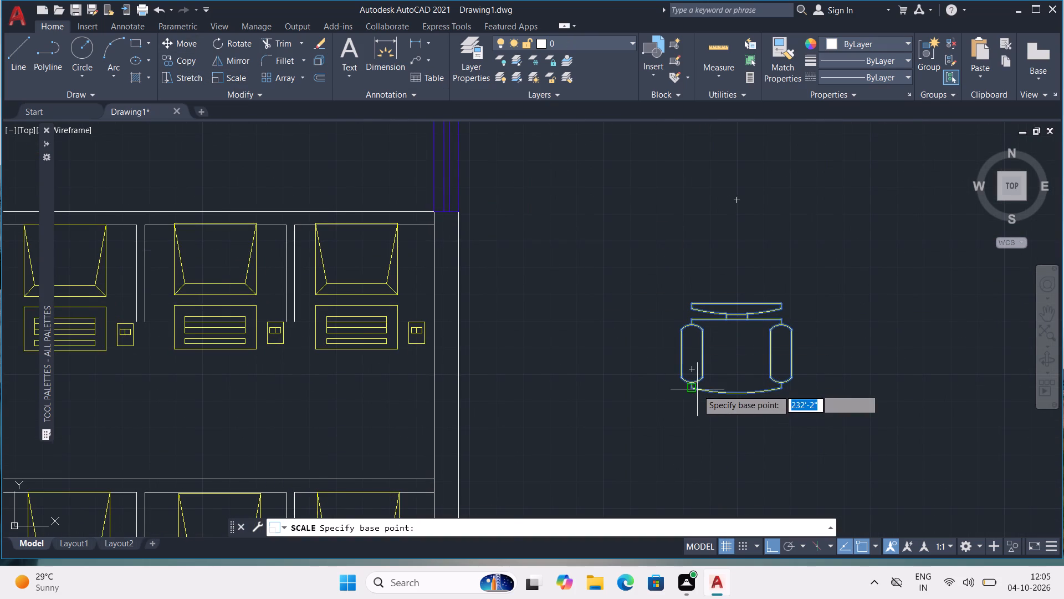
{"action": "left_click", "coordinate": [697, 388]}
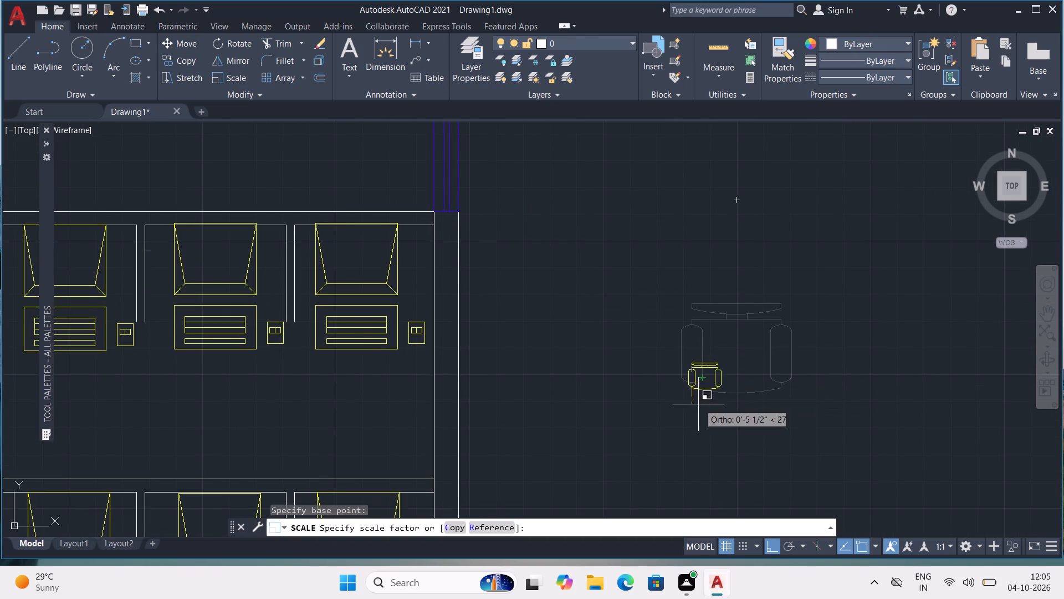
{"action": "left_click", "coordinate": [689, 454]}
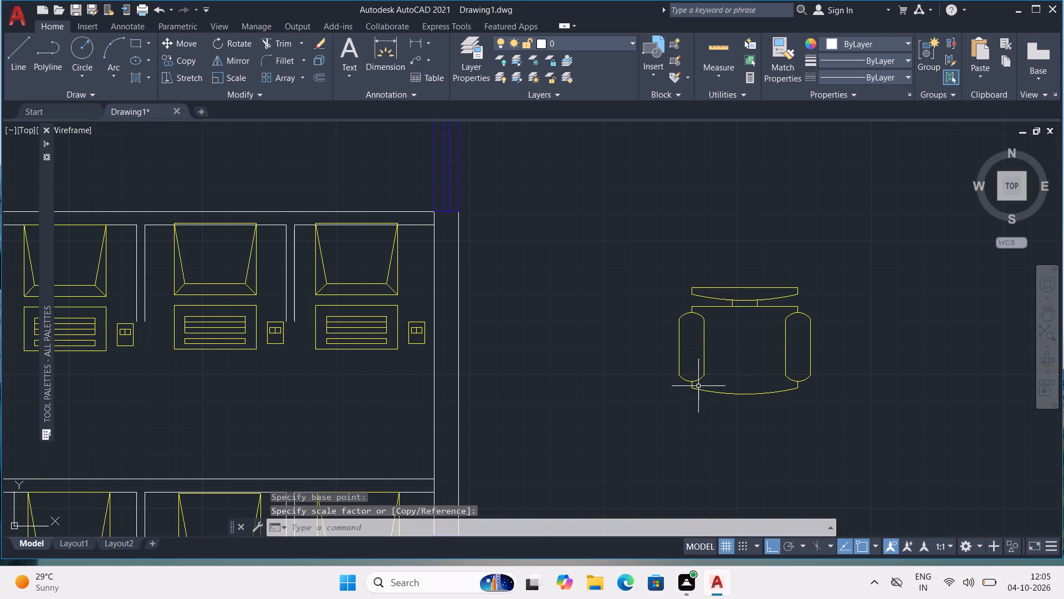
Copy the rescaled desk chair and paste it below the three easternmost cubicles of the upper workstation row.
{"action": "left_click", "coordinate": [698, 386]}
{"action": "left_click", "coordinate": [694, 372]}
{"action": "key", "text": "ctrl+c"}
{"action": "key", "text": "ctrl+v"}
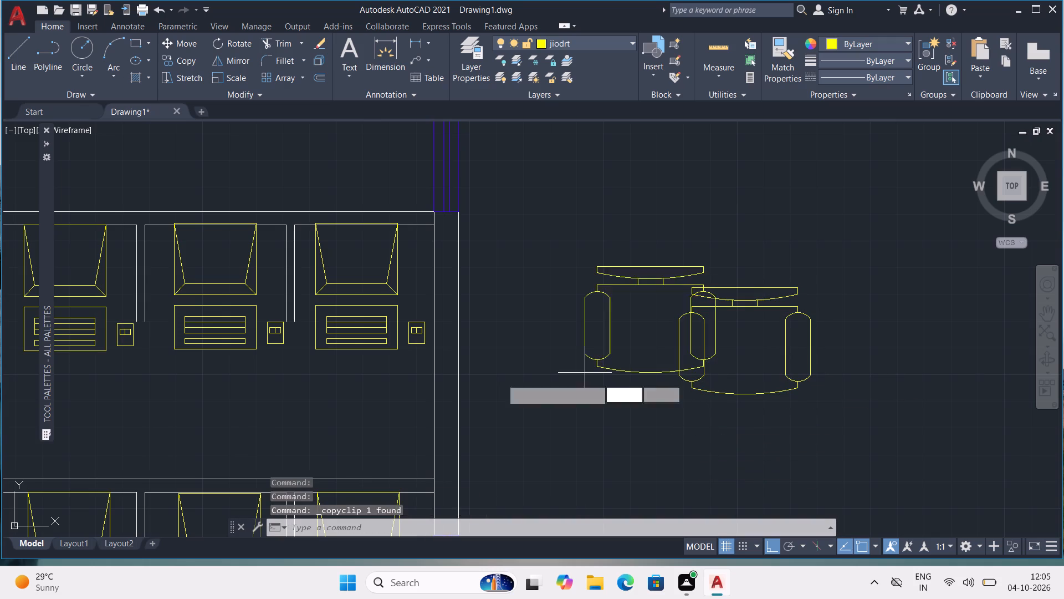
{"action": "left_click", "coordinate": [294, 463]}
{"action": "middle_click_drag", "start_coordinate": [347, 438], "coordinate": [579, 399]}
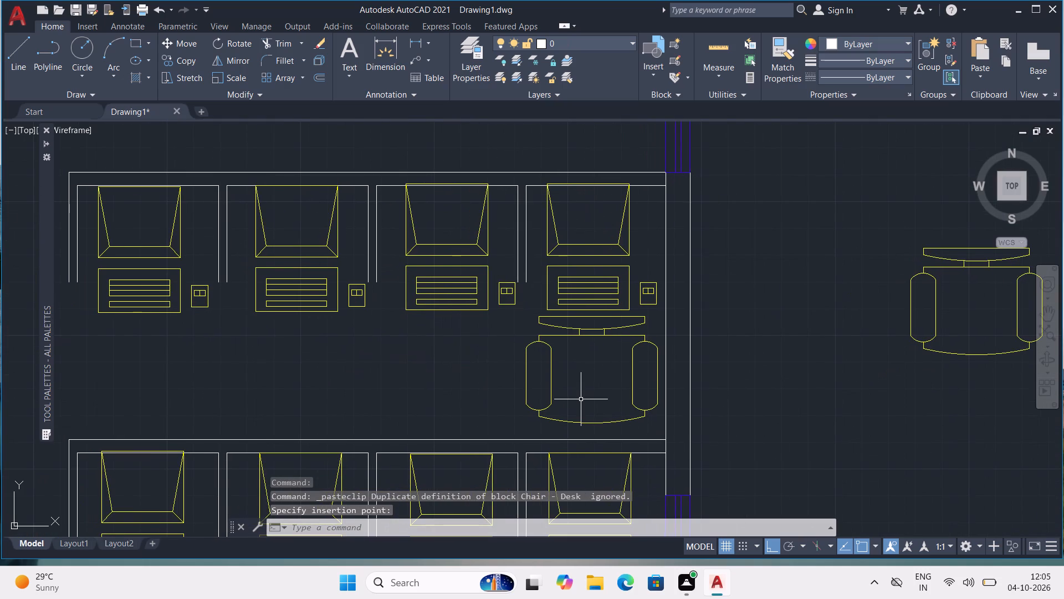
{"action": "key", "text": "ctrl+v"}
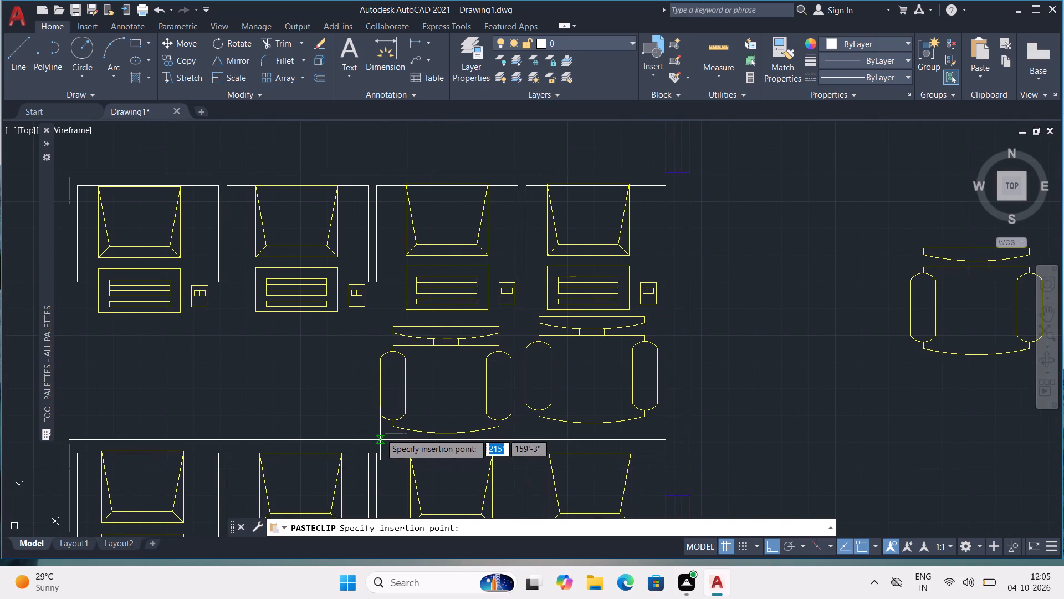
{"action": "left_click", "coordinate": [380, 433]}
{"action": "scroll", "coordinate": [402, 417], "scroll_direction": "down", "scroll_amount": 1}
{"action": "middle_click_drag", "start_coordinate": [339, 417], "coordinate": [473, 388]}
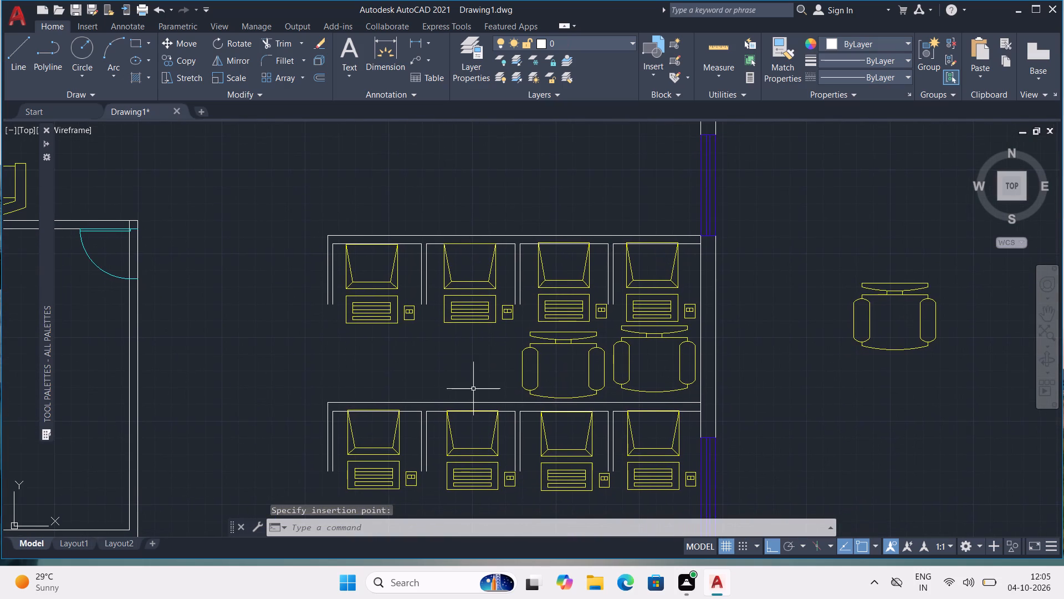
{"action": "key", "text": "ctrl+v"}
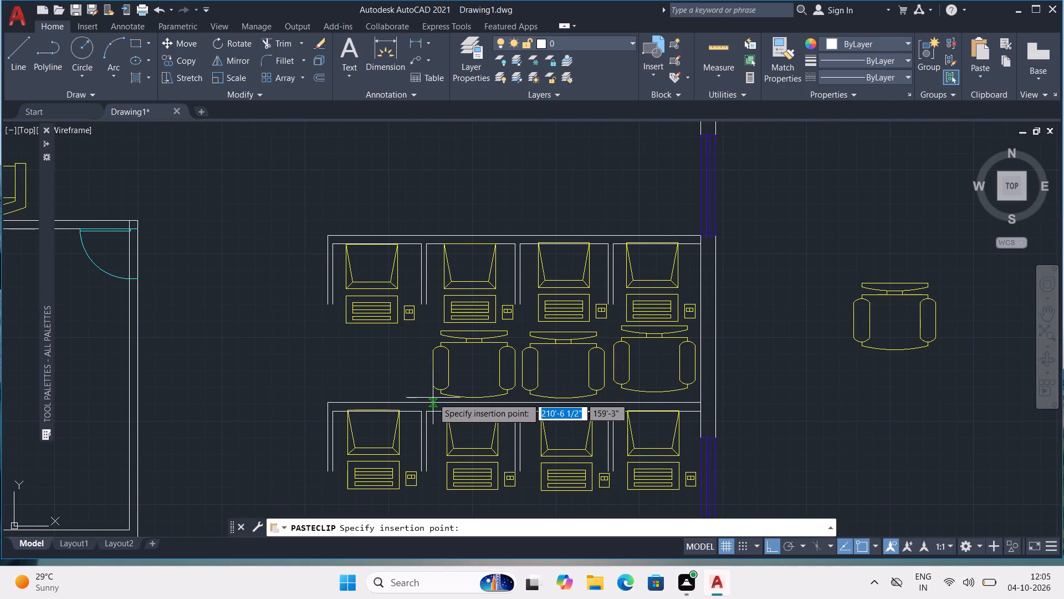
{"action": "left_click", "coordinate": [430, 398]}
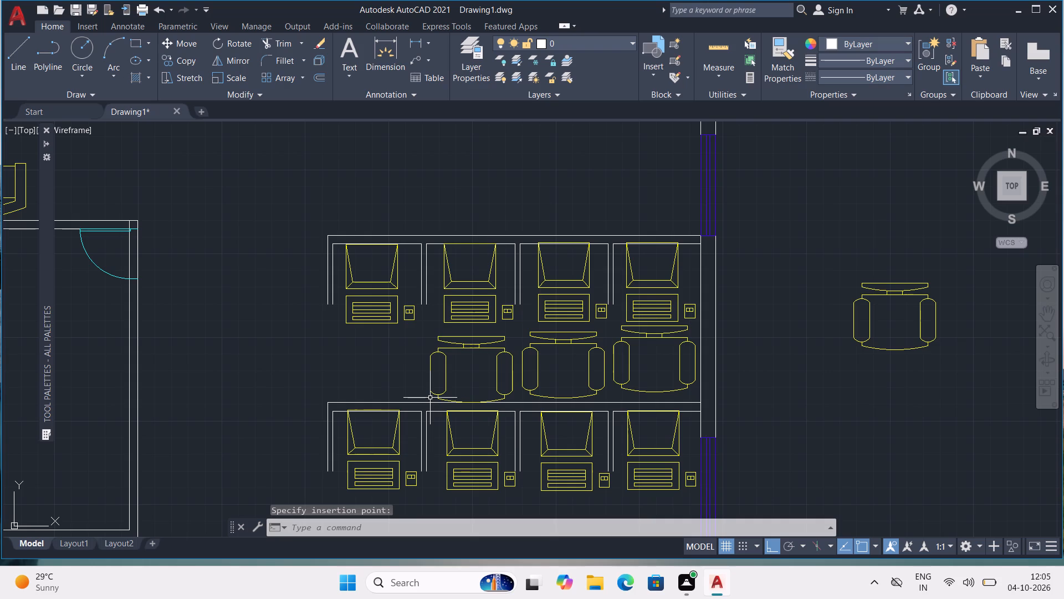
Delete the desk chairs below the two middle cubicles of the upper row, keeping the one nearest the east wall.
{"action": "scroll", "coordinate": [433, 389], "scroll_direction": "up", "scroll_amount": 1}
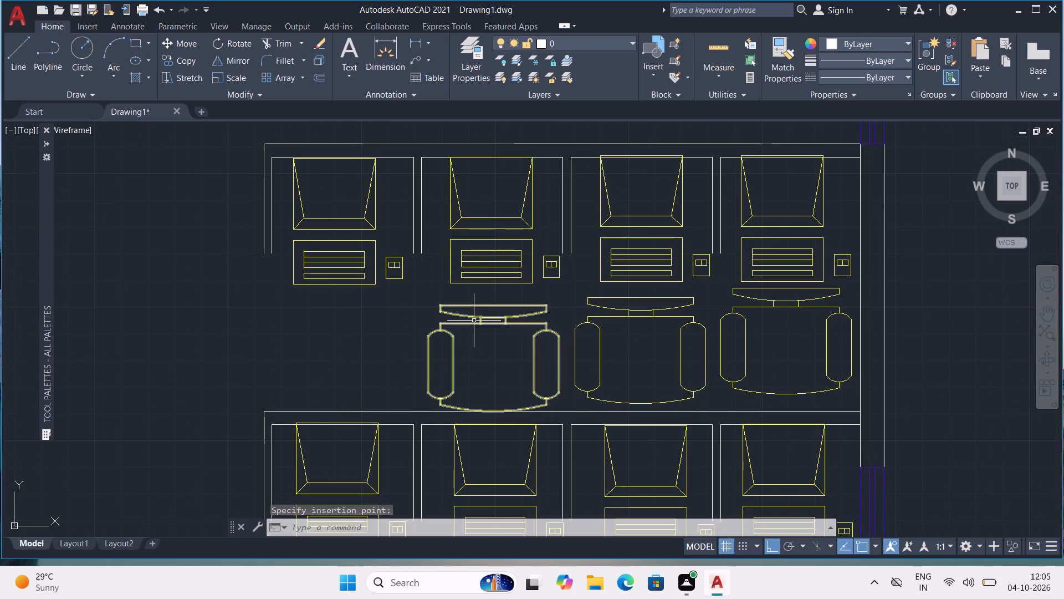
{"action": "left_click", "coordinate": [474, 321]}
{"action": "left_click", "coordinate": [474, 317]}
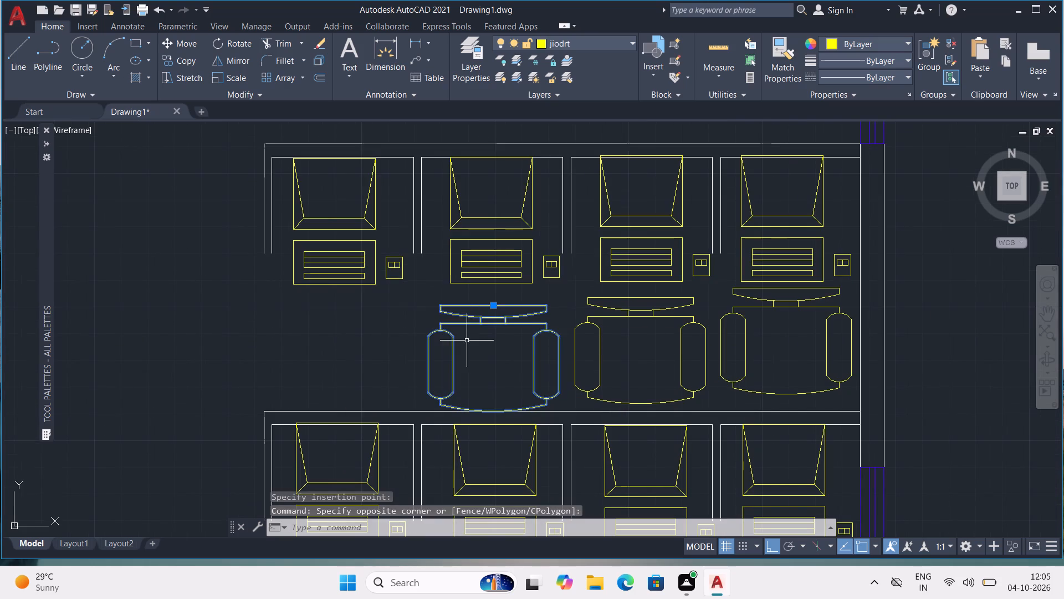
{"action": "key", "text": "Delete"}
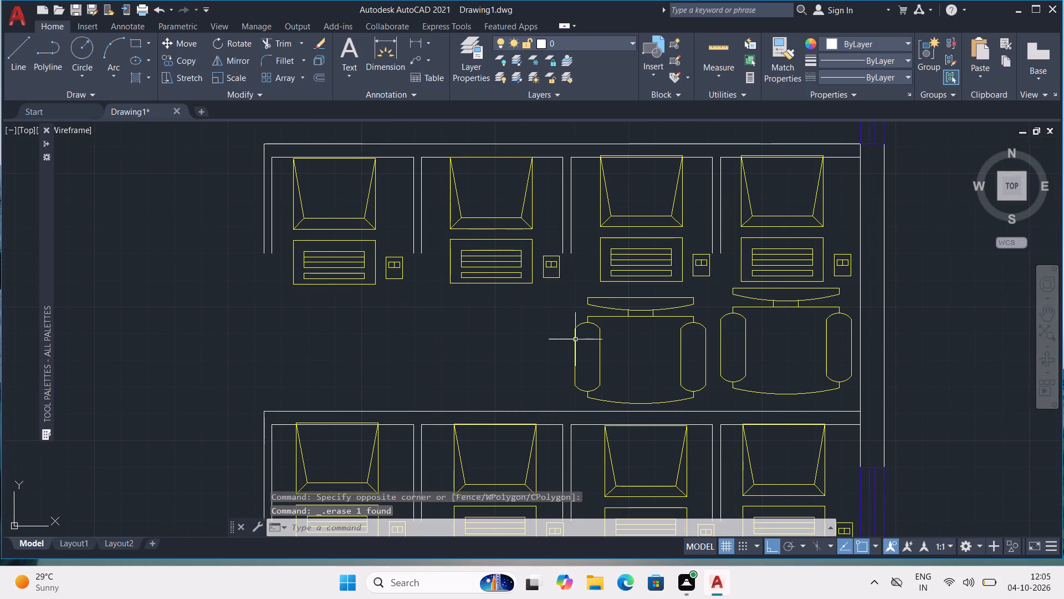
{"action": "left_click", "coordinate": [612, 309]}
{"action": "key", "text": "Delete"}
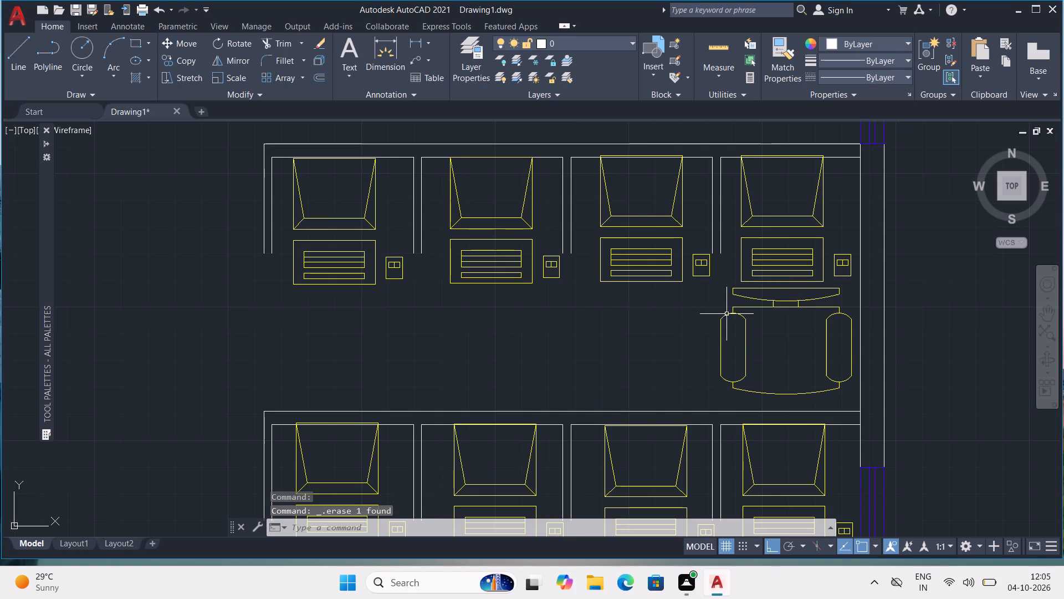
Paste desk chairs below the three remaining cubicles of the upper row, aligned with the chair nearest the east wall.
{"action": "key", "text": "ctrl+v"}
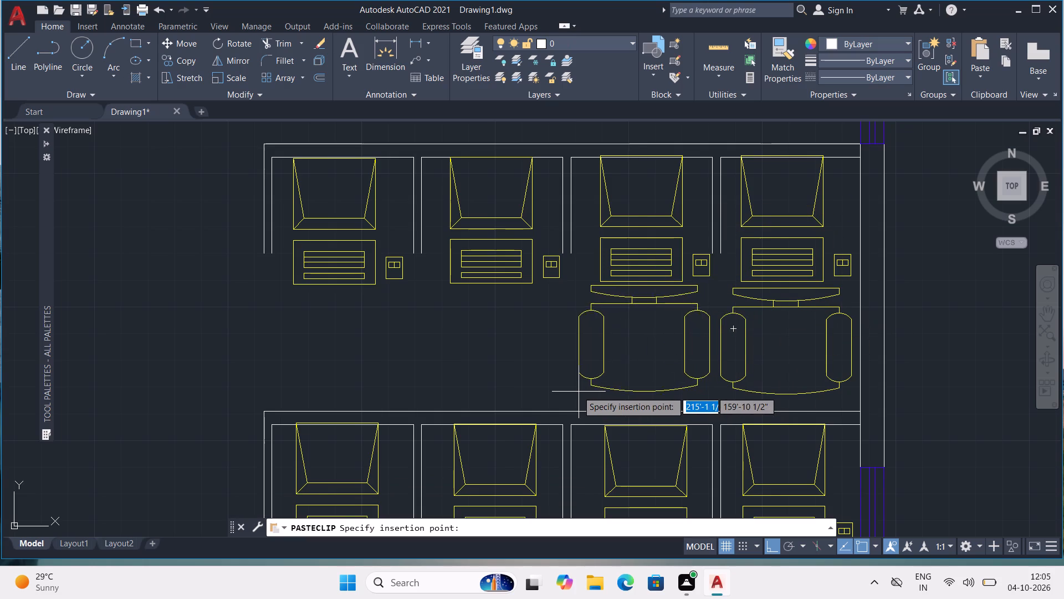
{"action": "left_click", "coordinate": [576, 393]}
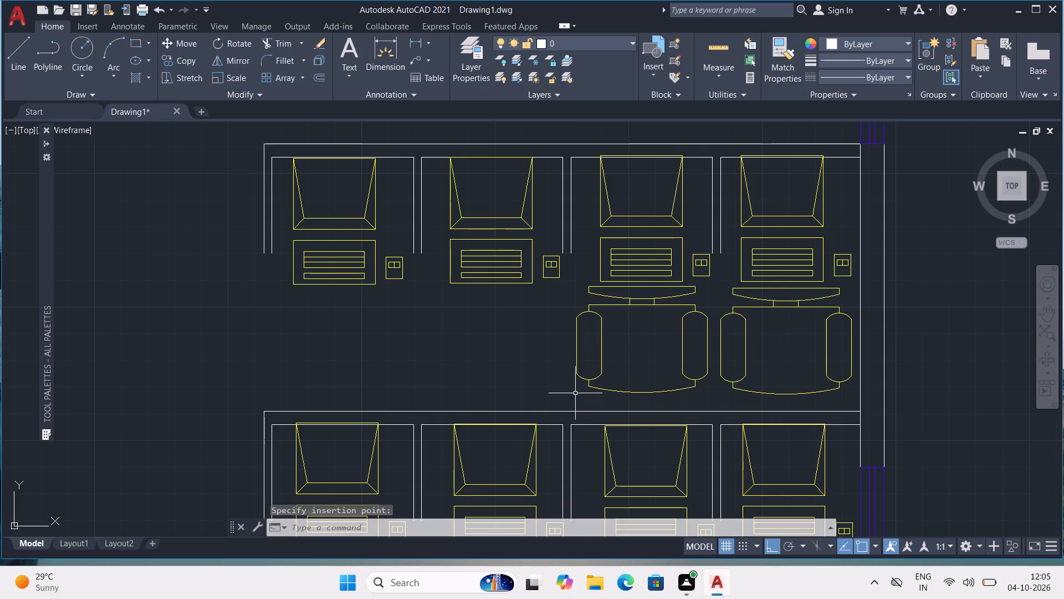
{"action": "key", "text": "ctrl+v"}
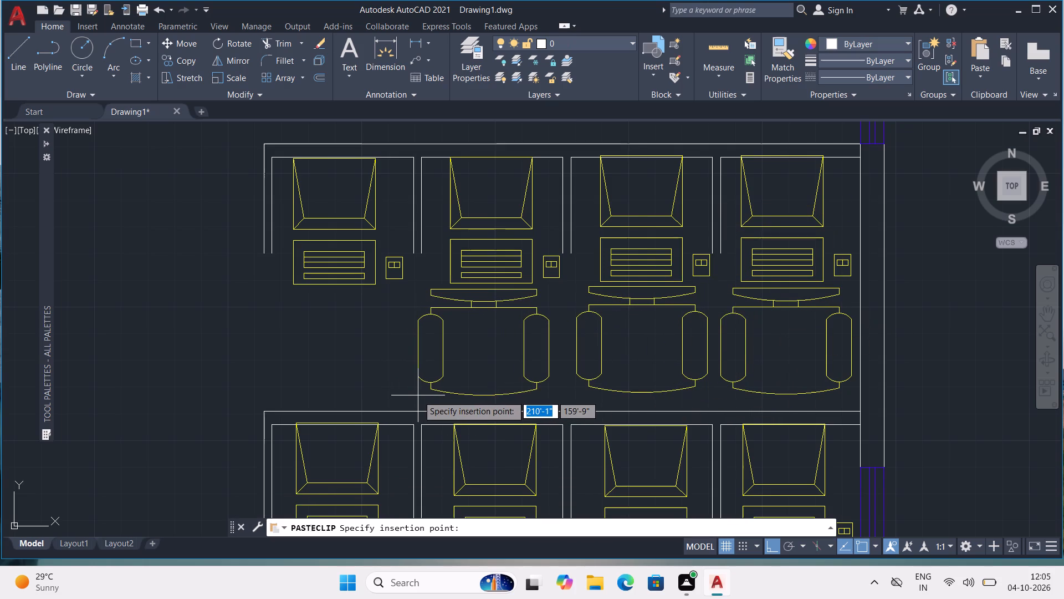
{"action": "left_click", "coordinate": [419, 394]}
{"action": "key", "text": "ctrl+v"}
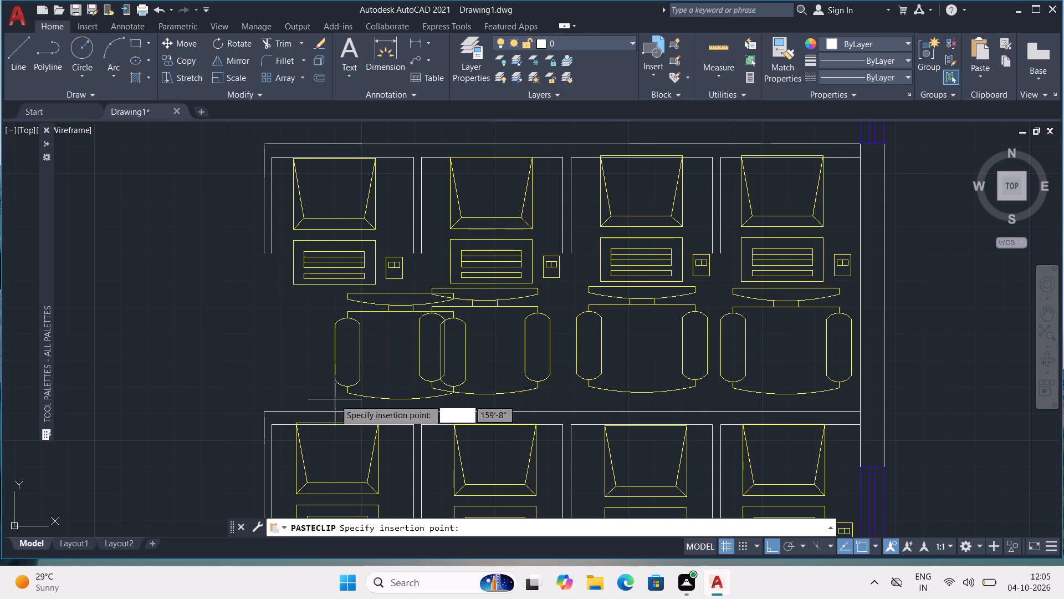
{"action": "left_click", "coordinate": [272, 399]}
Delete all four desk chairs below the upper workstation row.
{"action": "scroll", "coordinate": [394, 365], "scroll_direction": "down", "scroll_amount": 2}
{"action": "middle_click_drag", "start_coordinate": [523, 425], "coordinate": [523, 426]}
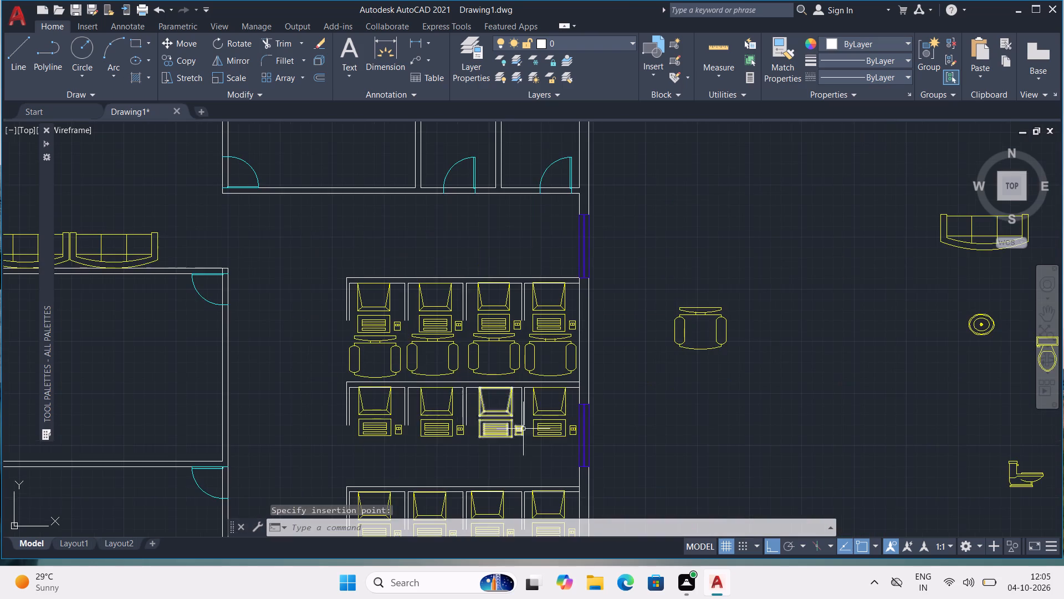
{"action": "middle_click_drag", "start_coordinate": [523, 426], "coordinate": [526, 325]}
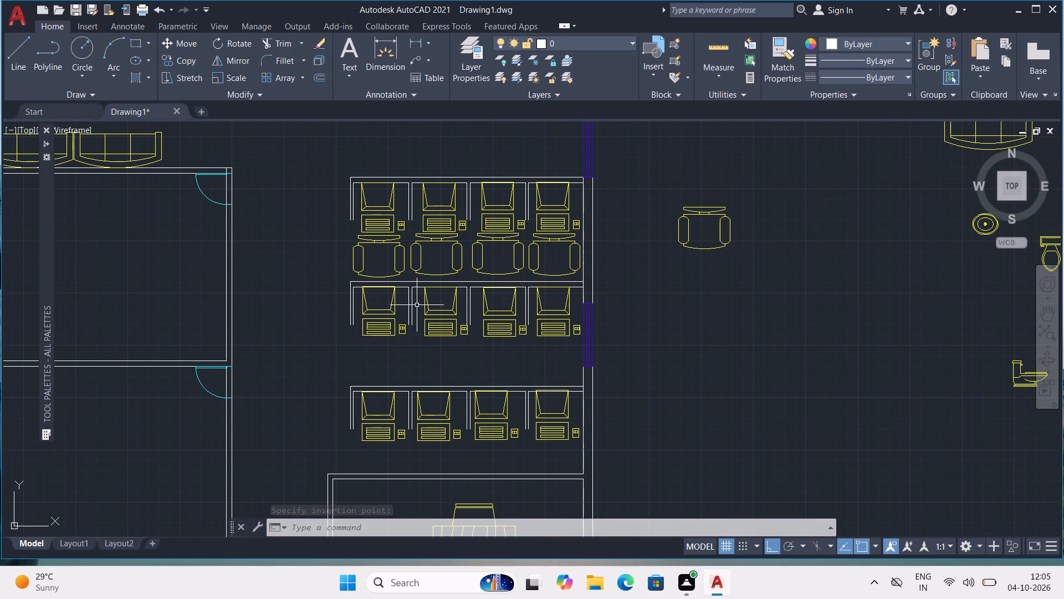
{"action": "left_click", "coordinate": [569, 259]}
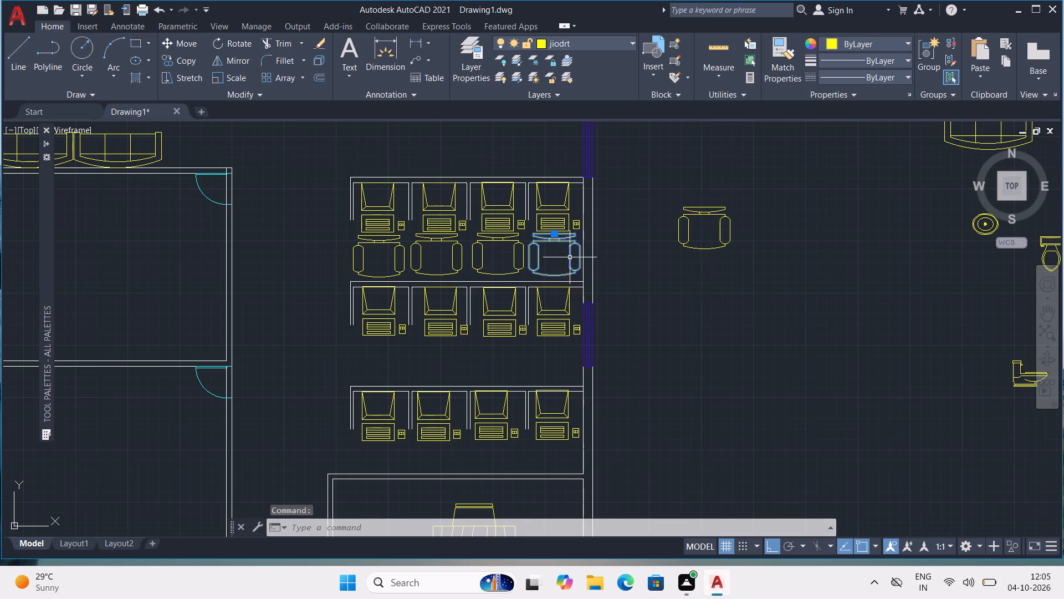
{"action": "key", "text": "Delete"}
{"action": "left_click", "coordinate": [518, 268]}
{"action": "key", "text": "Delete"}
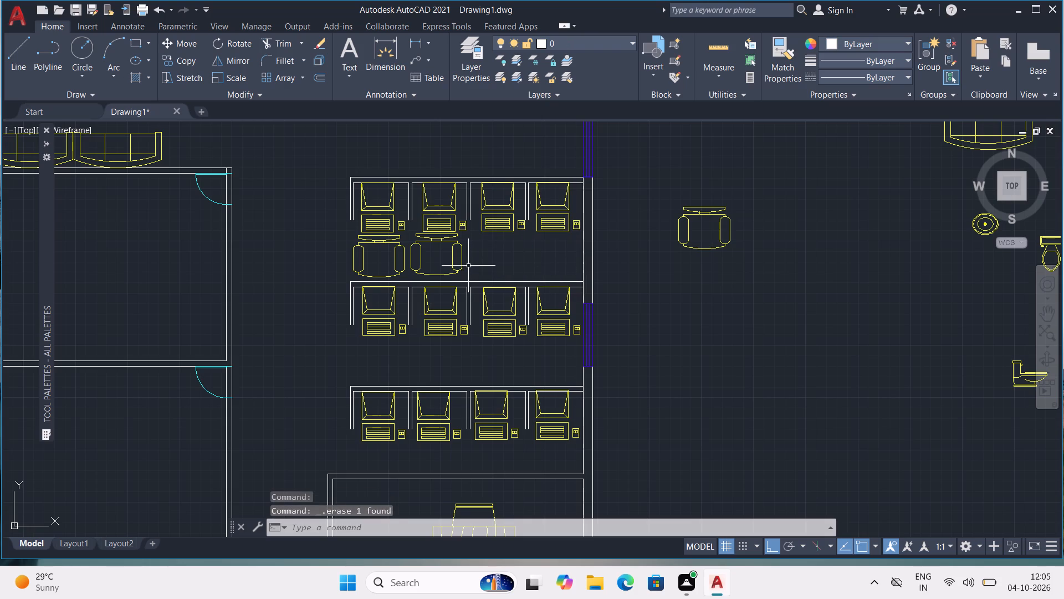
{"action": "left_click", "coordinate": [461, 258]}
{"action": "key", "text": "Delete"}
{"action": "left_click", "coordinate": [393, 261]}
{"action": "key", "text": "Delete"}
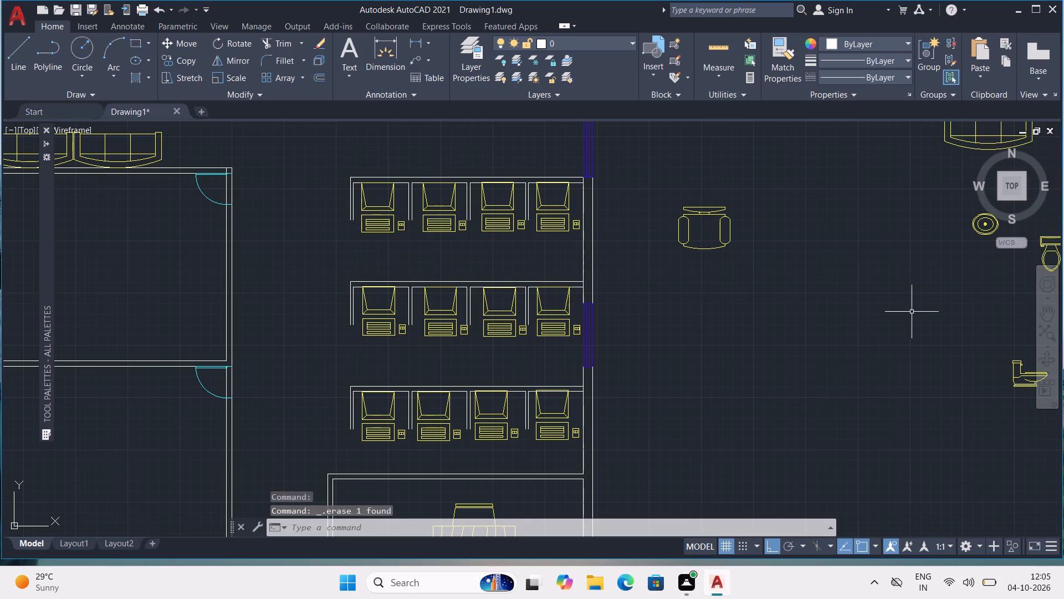
Rotate the small slatted-back chair in the furniture set 180° about a base point at its lower-right leg.
{"action": "middle_click_drag", "start_coordinate": [910, 312], "coordinate": [502, 394]}
{"action": "left_click", "coordinate": [786, 311]}
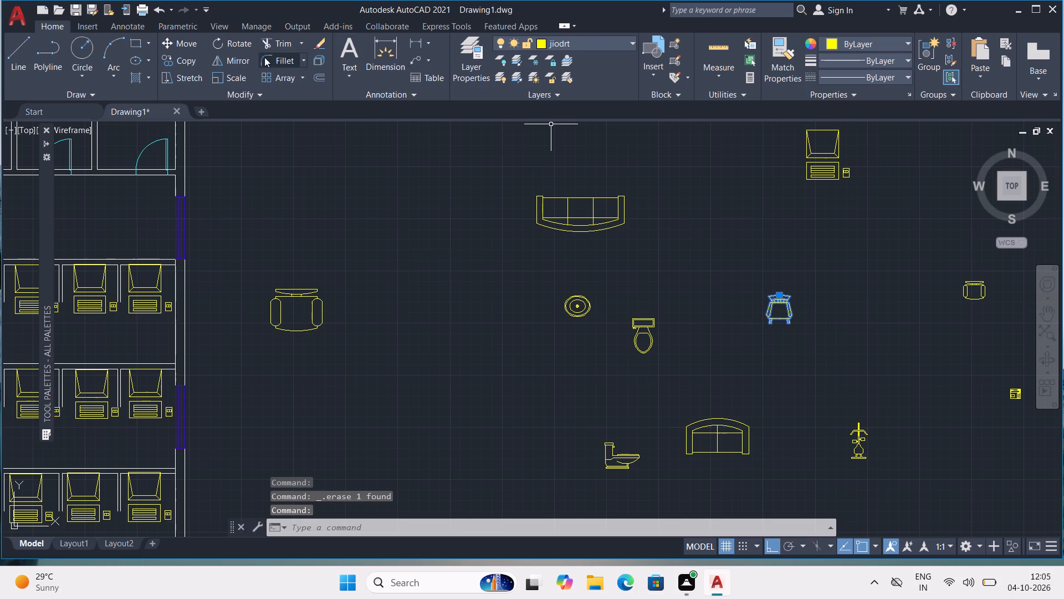
{"action": "left_click", "coordinate": [239, 43]}
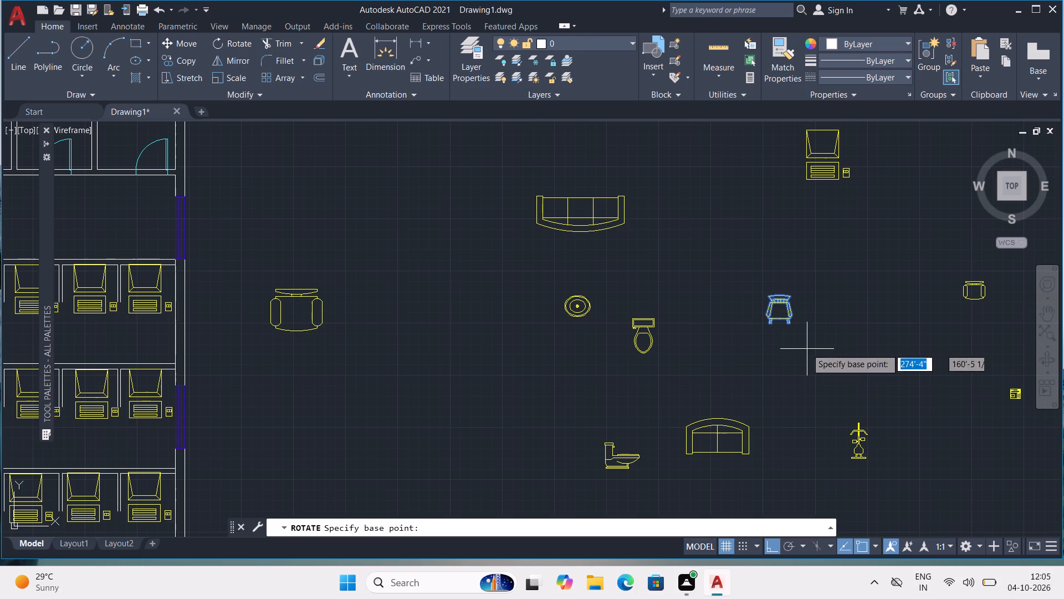
{"action": "left_click", "coordinate": [788, 322]}
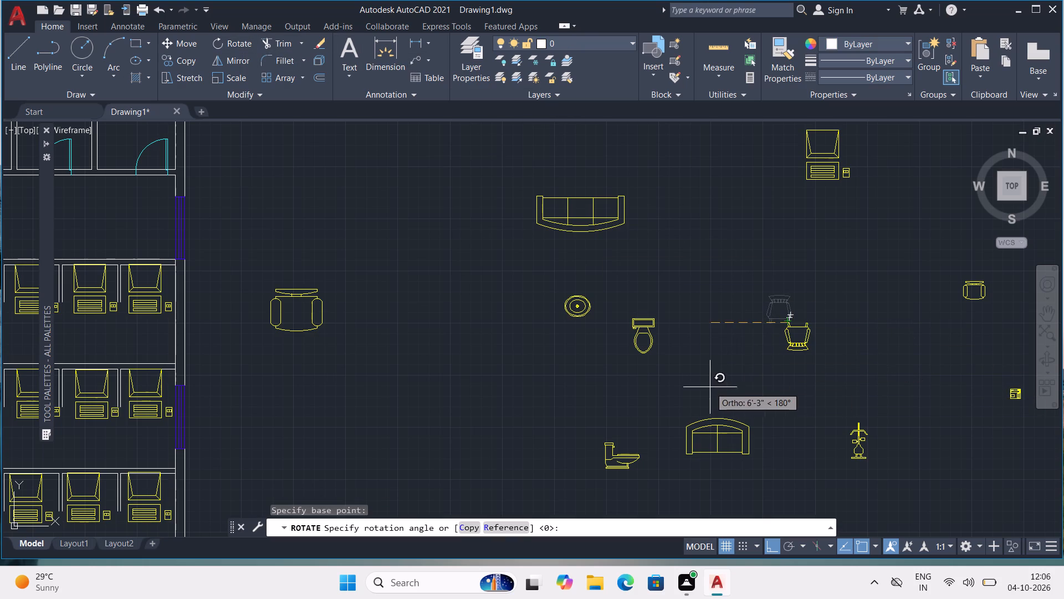
{"action": "left_click", "coordinate": [719, 393]}
Copy the rotated slatted-back chair from the furniture set and paste one below each of the four cubicles in the upper row.
{"action": "left_click", "coordinate": [806, 346]}
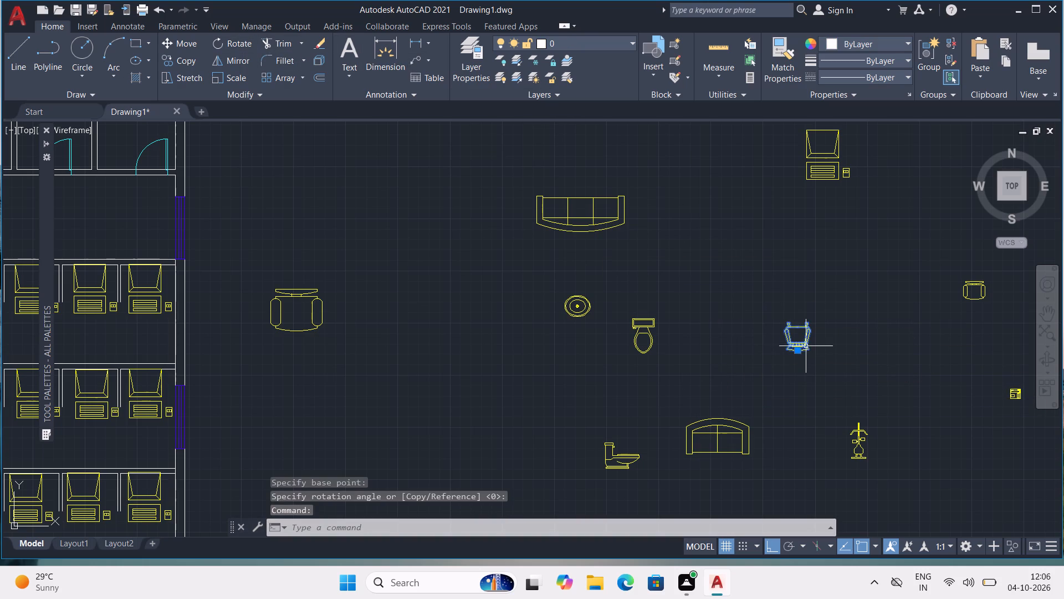
{"action": "key", "text": "ctrl+c"}
{"action": "key", "text": "ctrl+v"}
{"action": "middle_click_drag", "start_coordinate": [460, 384], "coordinate": [800, 359]}
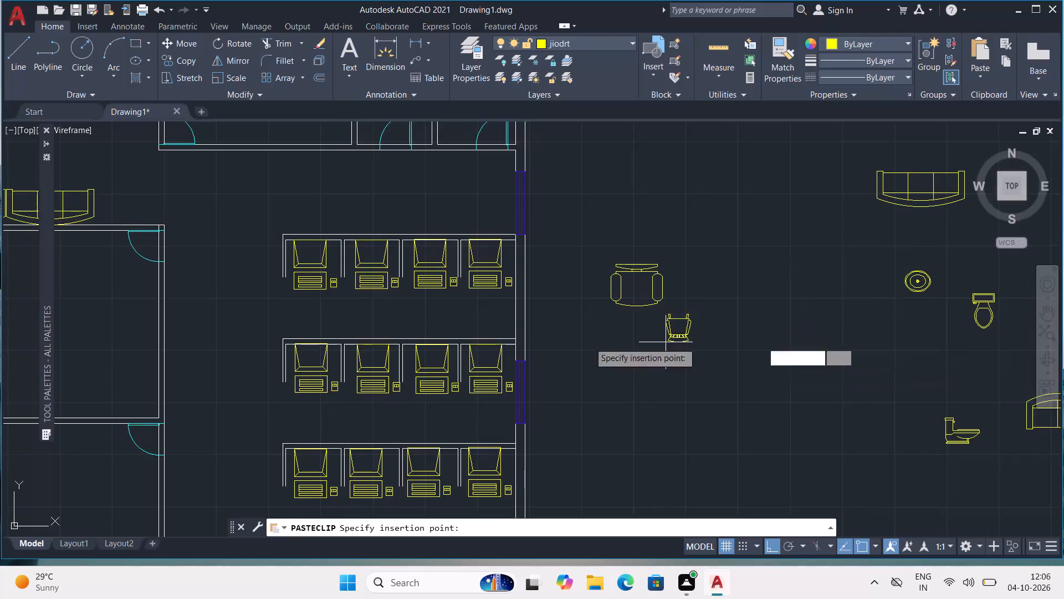
{"action": "scroll", "coordinate": [542, 342], "scroll_direction": "up", "scroll_amount": 2}
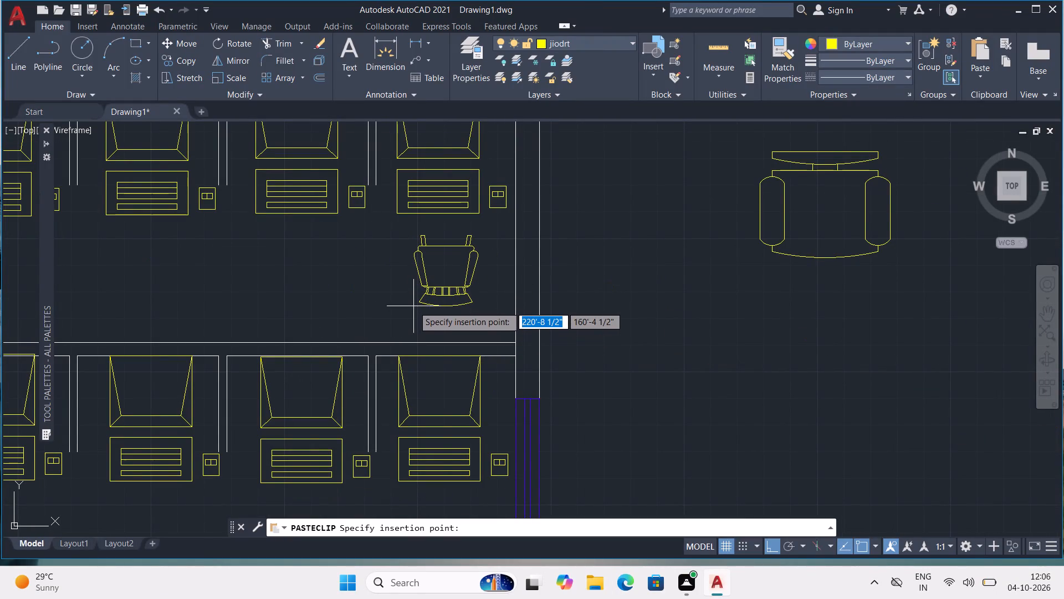
{"action": "left_click", "coordinate": [413, 306]}
{"action": "middle_click_drag", "start_coordinate": [625, 383], "coordinate": [754, 394]}
{"action": "scroll", "coordinate": [810, 374], "scroll_direction": "down", "scroll_amount": 1}
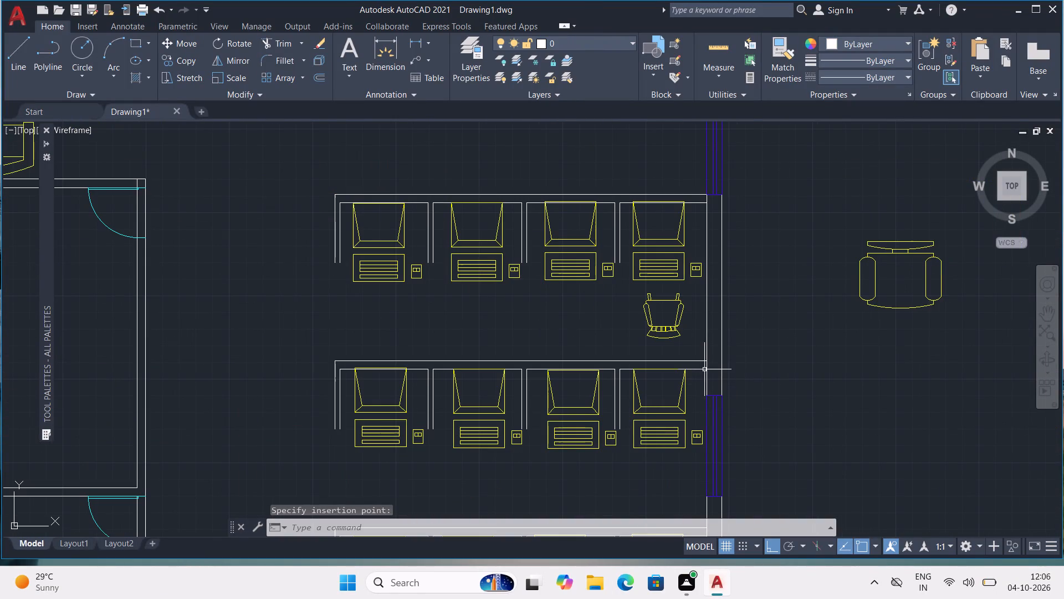
{"action": "key", "text": "ctrl+v"}
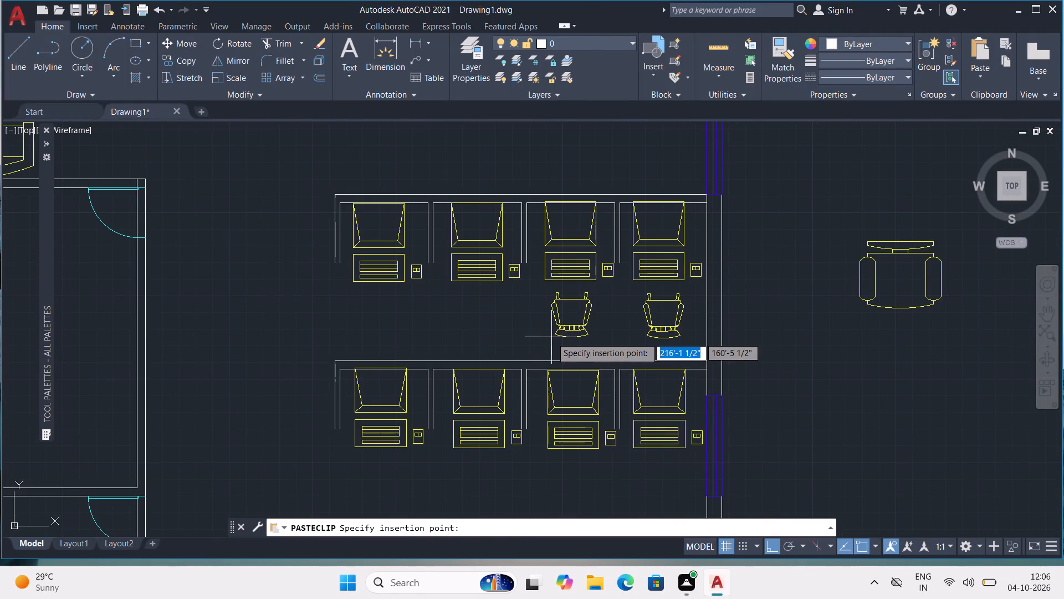
{"action": "left_click", "coordinate": [553, 336]}
{"action": "key", "text": "ctrl+v"}
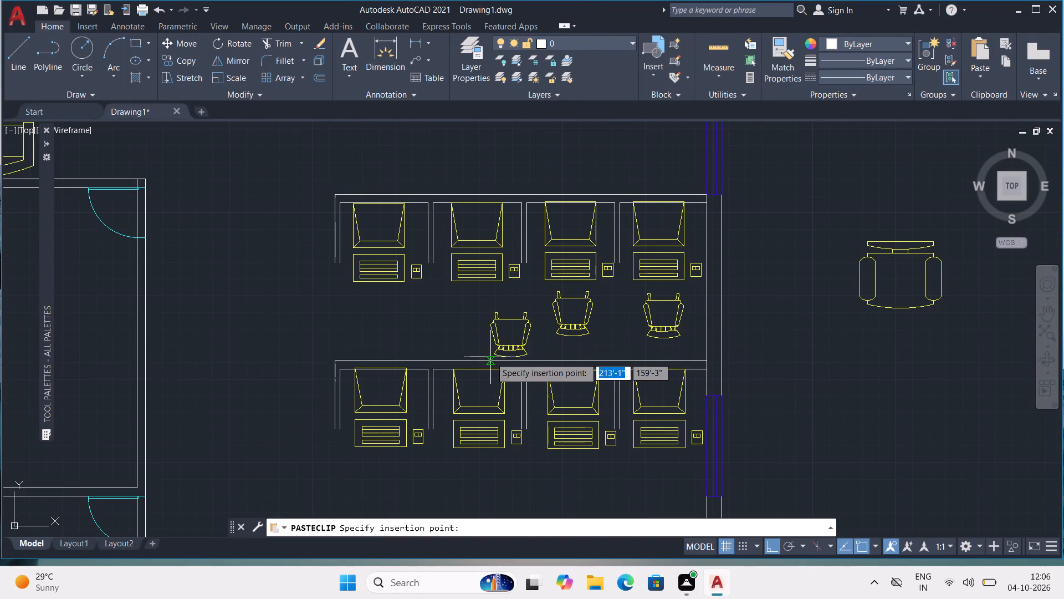
{"action": "left_click", "coordinate": [461, 341]}
{"action": "key", "text": "ctrl+v"}
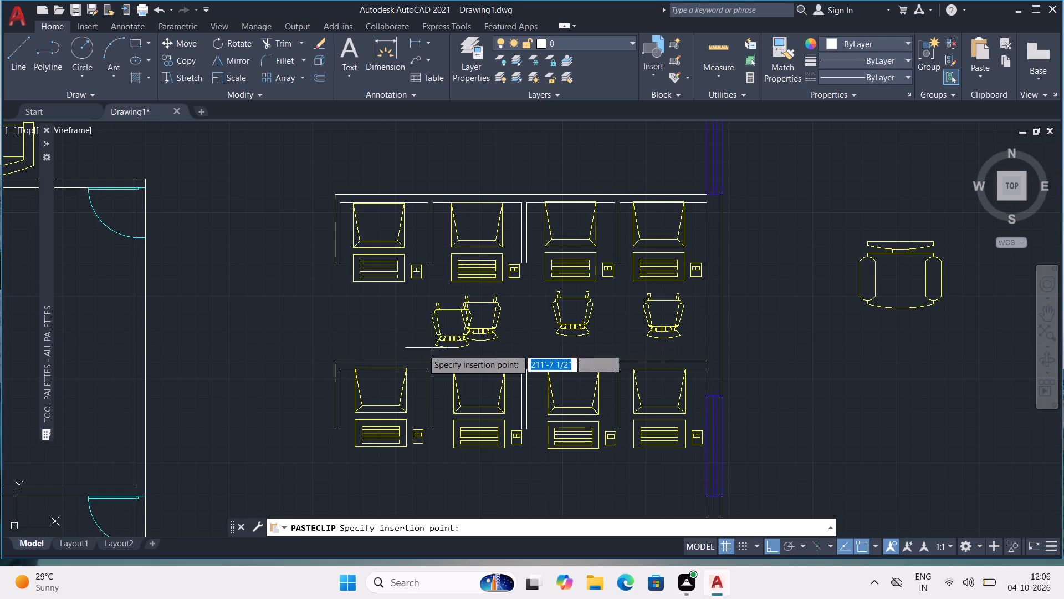
{"action": "left_click", "coordinate": [354, 344]}
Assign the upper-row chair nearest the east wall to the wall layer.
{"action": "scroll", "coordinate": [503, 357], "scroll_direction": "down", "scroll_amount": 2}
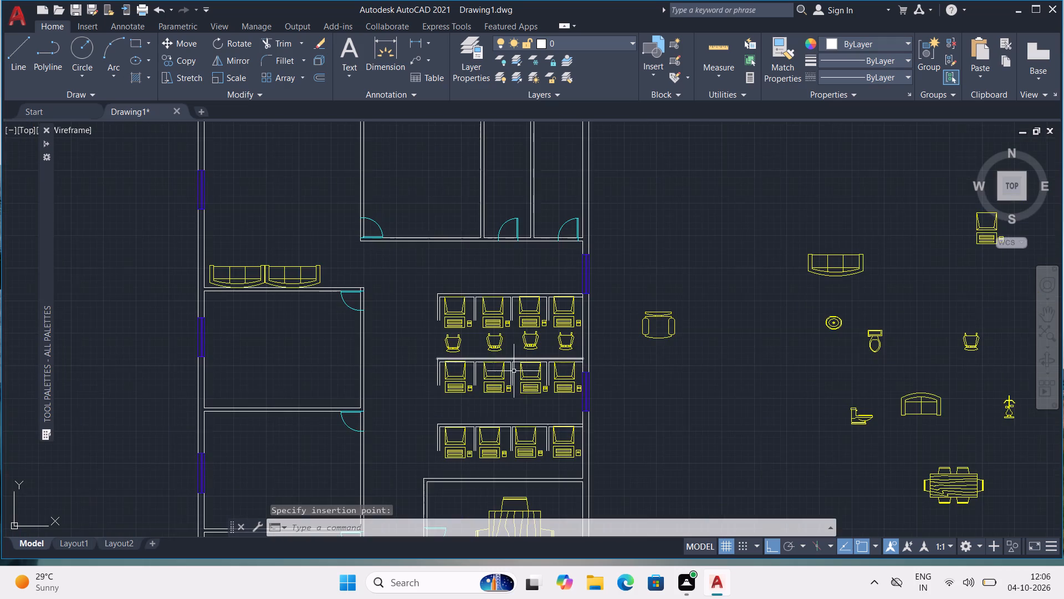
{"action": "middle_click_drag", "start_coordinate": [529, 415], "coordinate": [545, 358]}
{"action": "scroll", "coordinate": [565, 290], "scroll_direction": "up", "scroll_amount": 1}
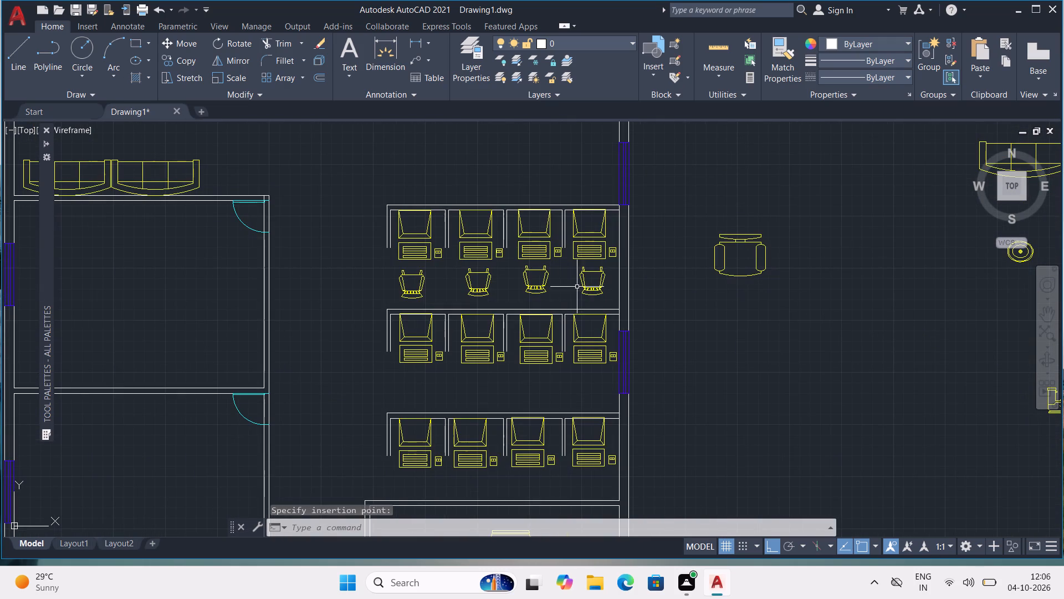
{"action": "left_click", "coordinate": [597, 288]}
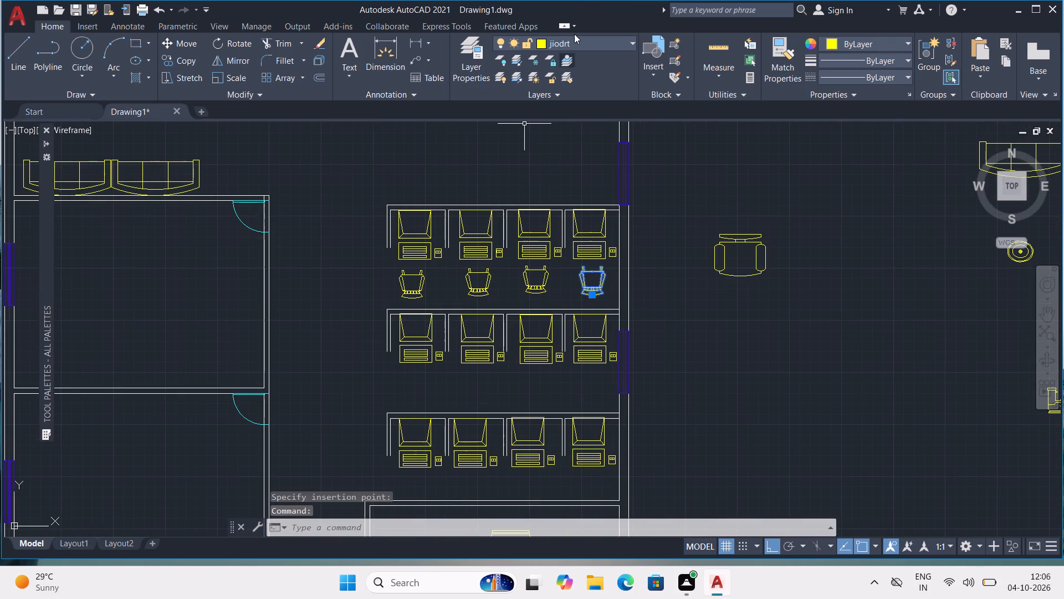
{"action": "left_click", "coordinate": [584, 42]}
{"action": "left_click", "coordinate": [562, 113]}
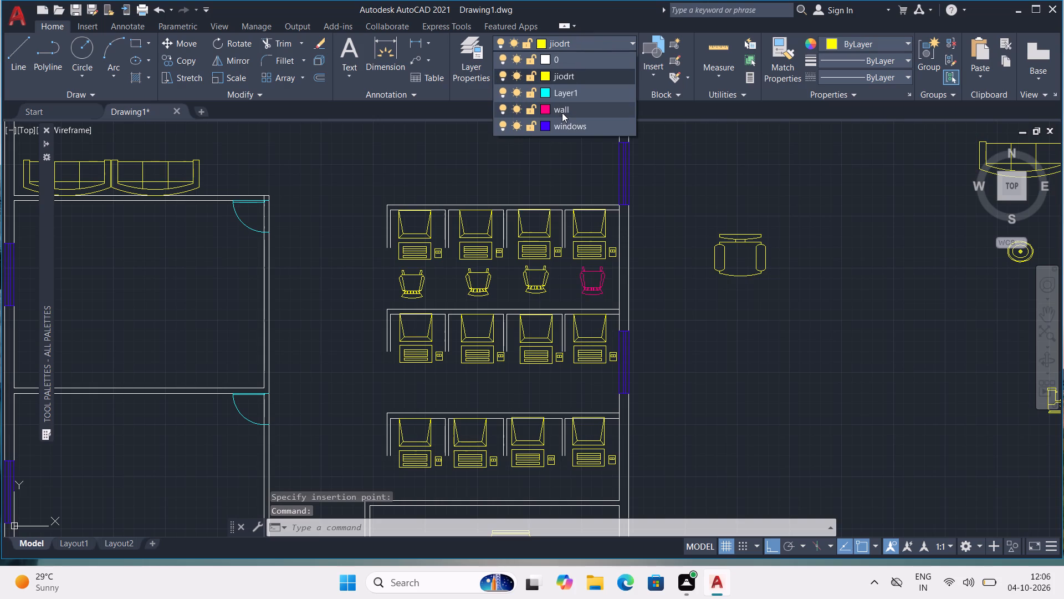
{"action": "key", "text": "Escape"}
Assign the two easternmost chairs below the upper workstation row to layer 0.
{"action": "left_click", "coordinate": [546, 280]}
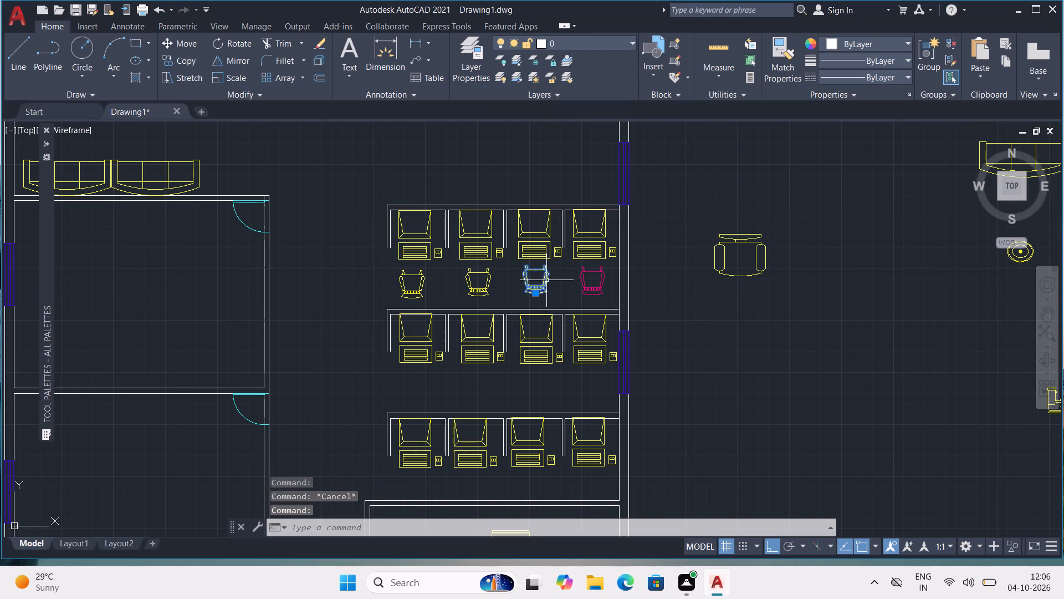
{"action": "left_click", "coordinate": [589, 42]}
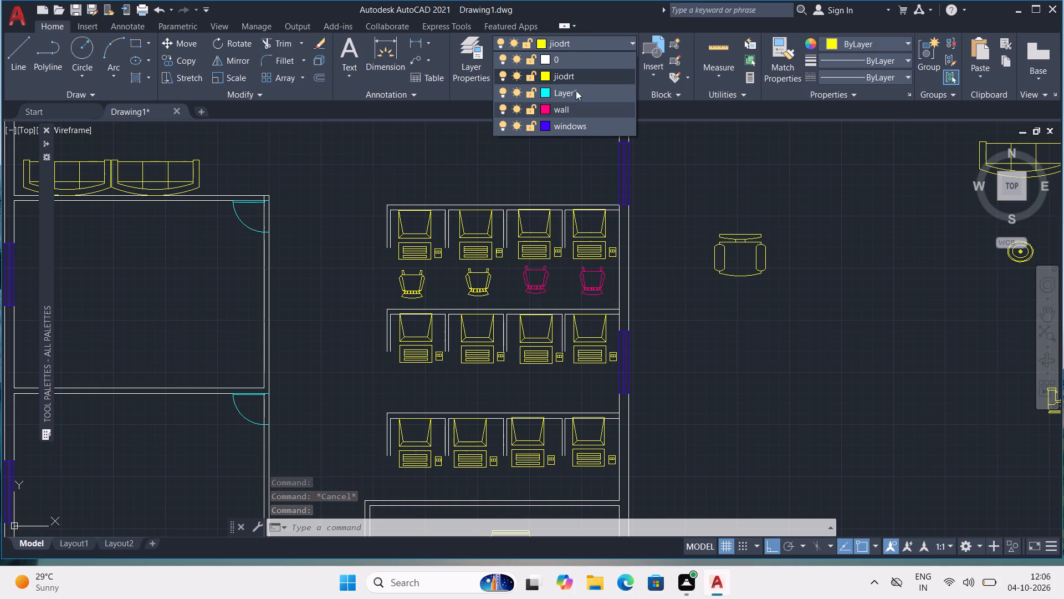
{"action": "left_click", "coordinate": [577, 59]}
{"action": "key", "text": "Escape"}
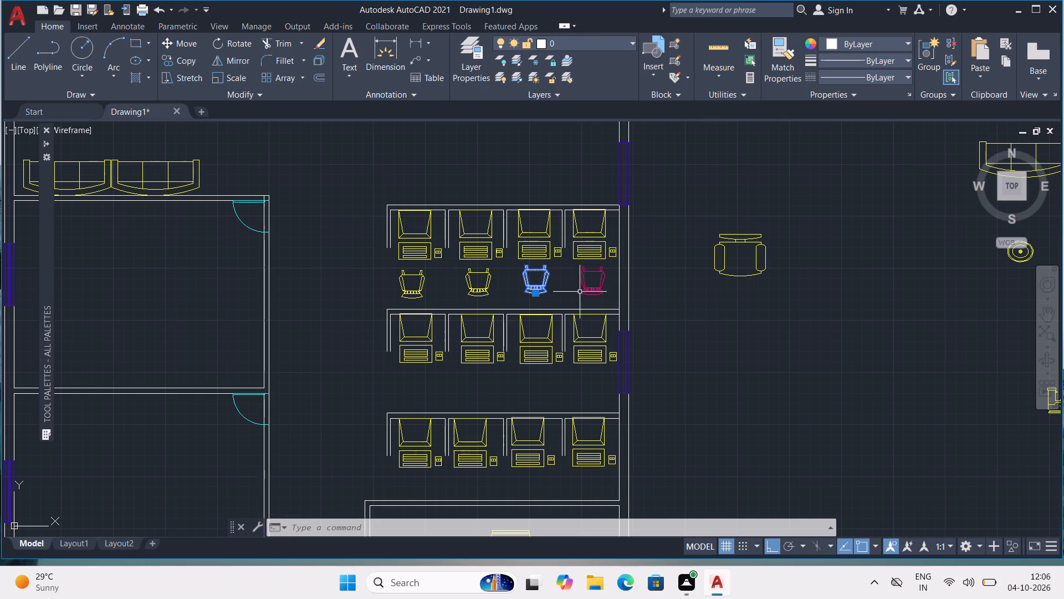
{"action": "left_click", "coordinate": [581, 291]}
{"action": "key", "text": "Escape"}
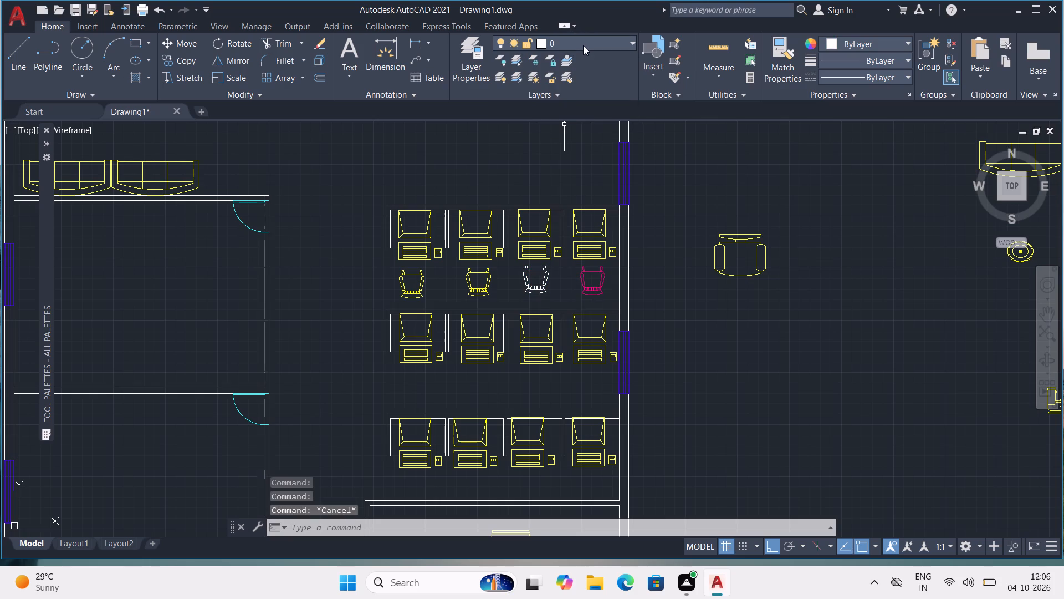
{"action": "left_click", "coordinate": [584, 285]}
{"action": "left_click", "coordinate": [617, 43]}
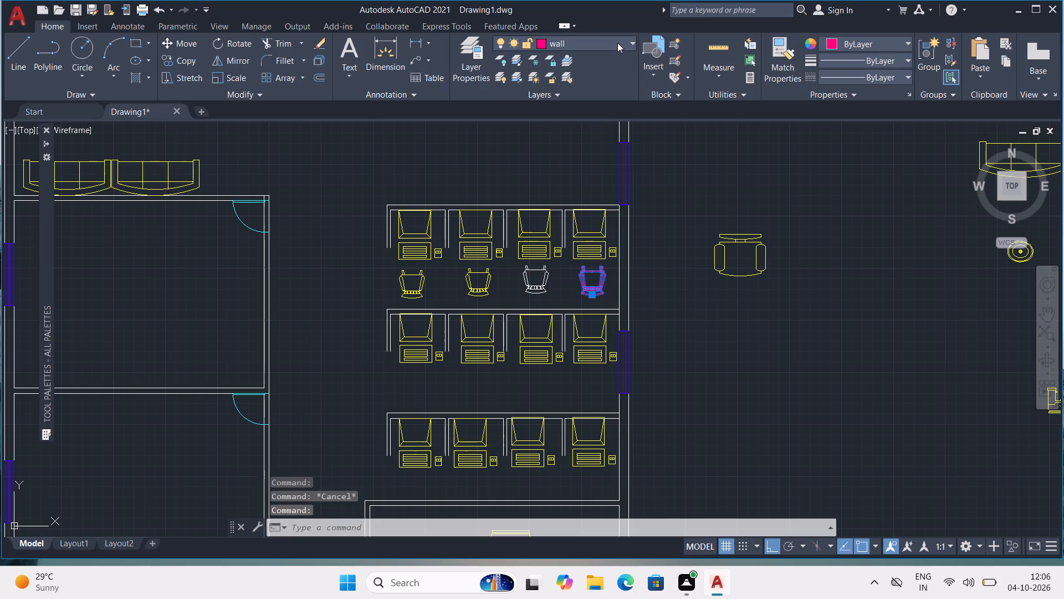
{"action": "left_click", "coordinate": [589, 59]}
{"action": "key", "text": "Escape"}
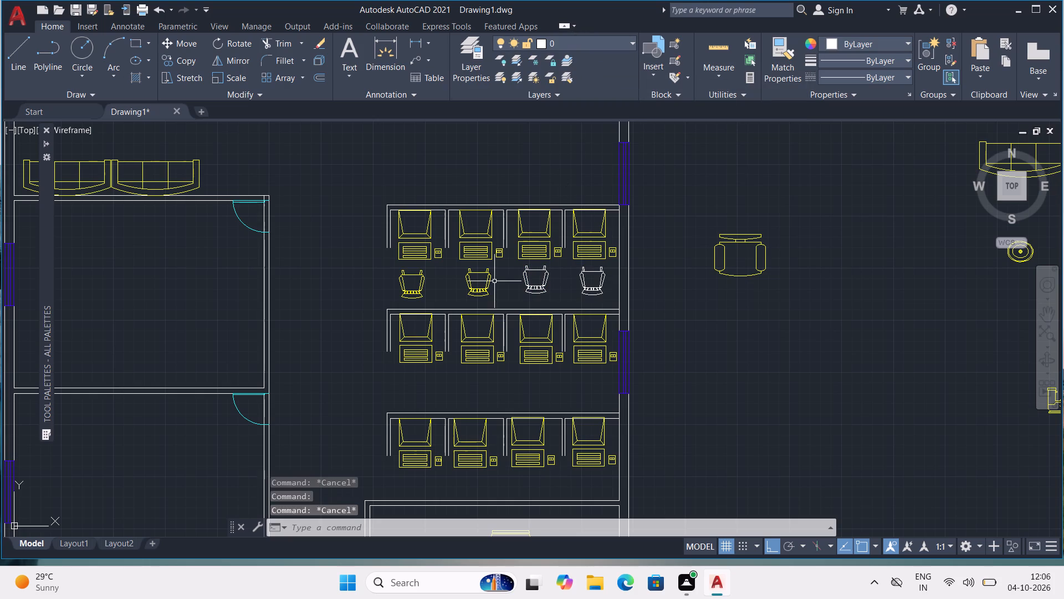
Assign the two westernmost chairs below the upper workstation row to layer 0.
{"action": "left_click", "coordinate": [487, 274]}
{"action": "left_click", "coordinate": [577, 44]}
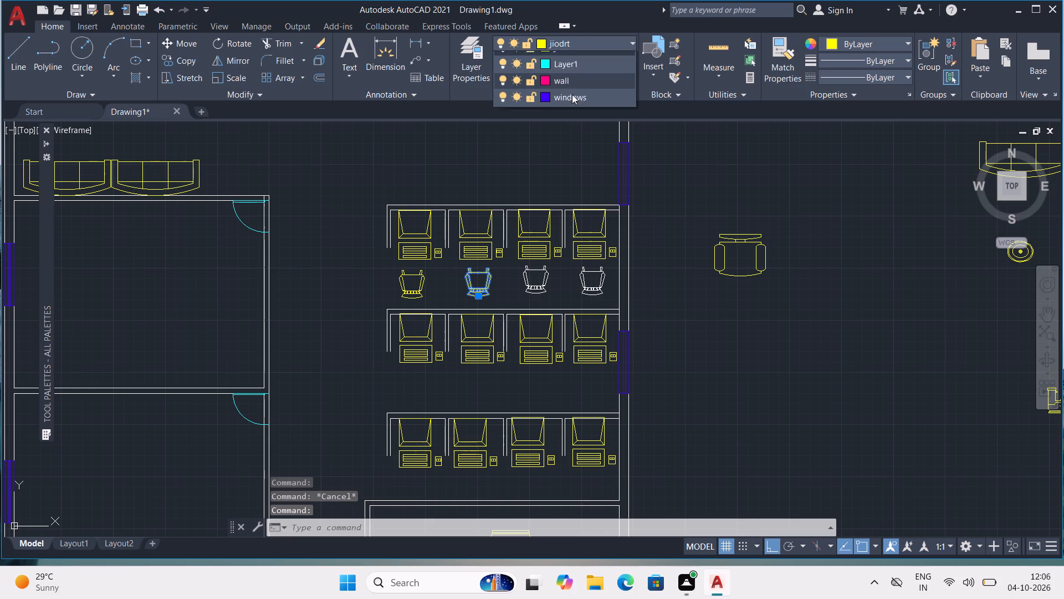
{"action": "left_click", "coordinate": [569, 62]}
{"action": "key", "text": "Escape"}
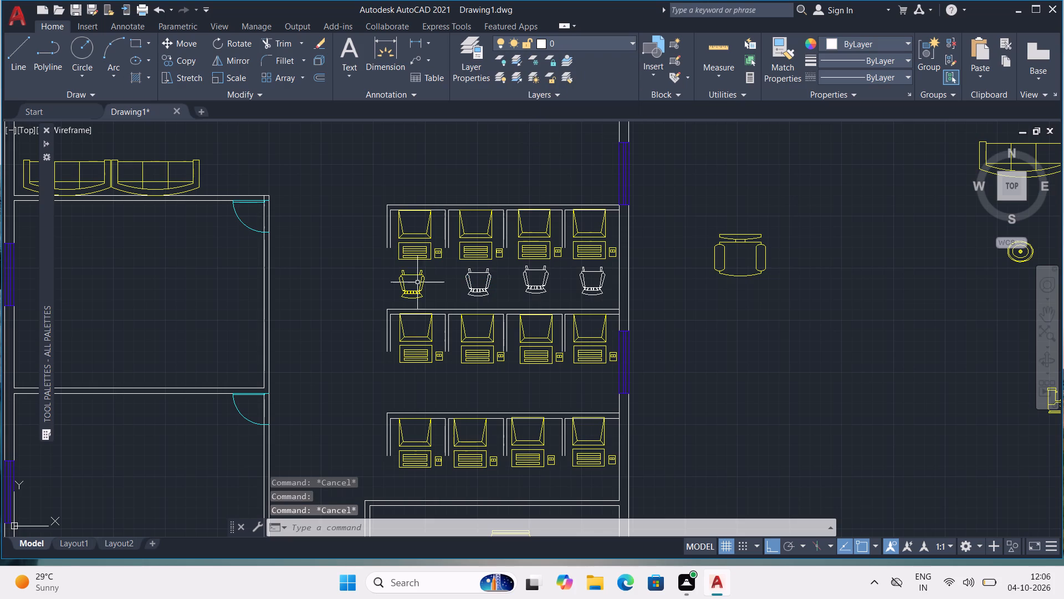
{"action": "left_click", "coordinate": [416, 291]}
{"action": "left_click", "coordinate": [611, 43]}
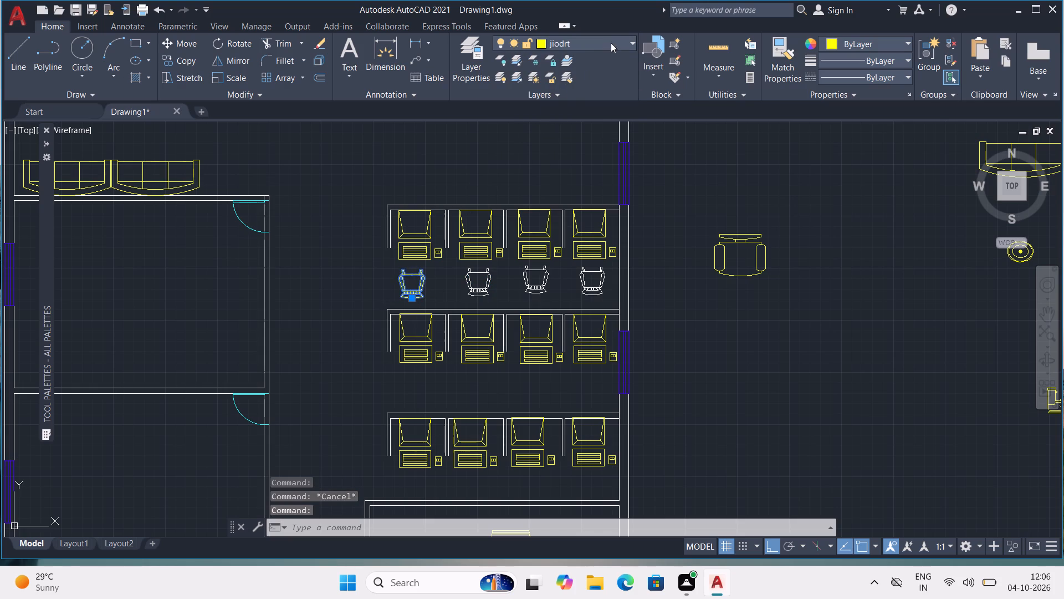
{"action": "left_click", "coordinate": [586, 63]}
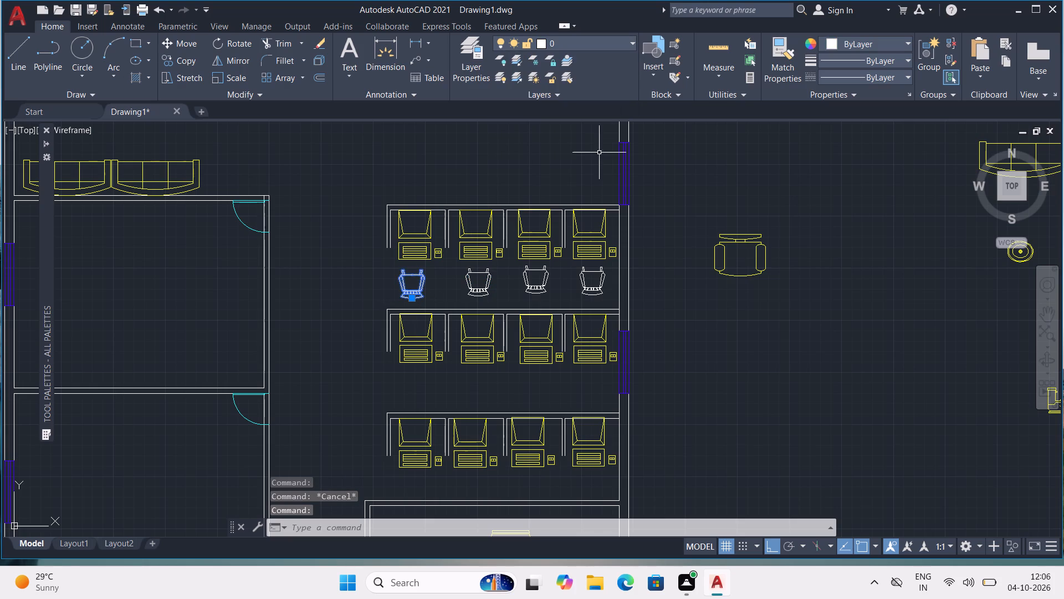
{"action": "middle_click_drag", "start_coordinate": [526, 291], "coordinate": [549, 251]}
{"action": "key", "text": "Escape"}
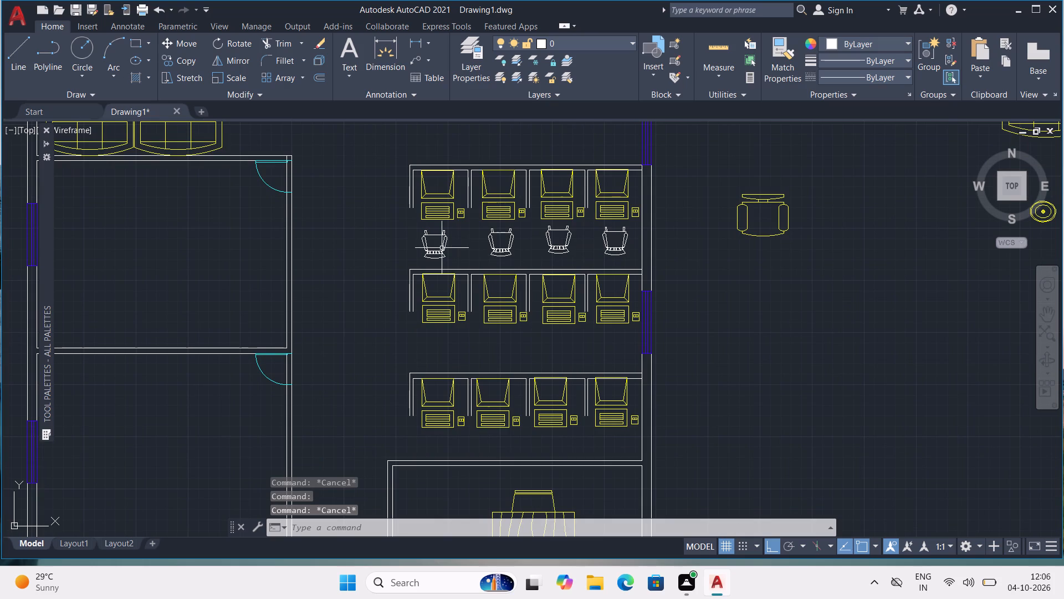
Copy the westernmost layer 0 chair of the upper row and paste one below each of the four middle-row cubicles.
{"action": "left_click", "coordinate": [437, 243]}
{"action": "left_click", "coordinate": [442, 241]}
{"action": "left_click", "coordinate": [445, 235]}
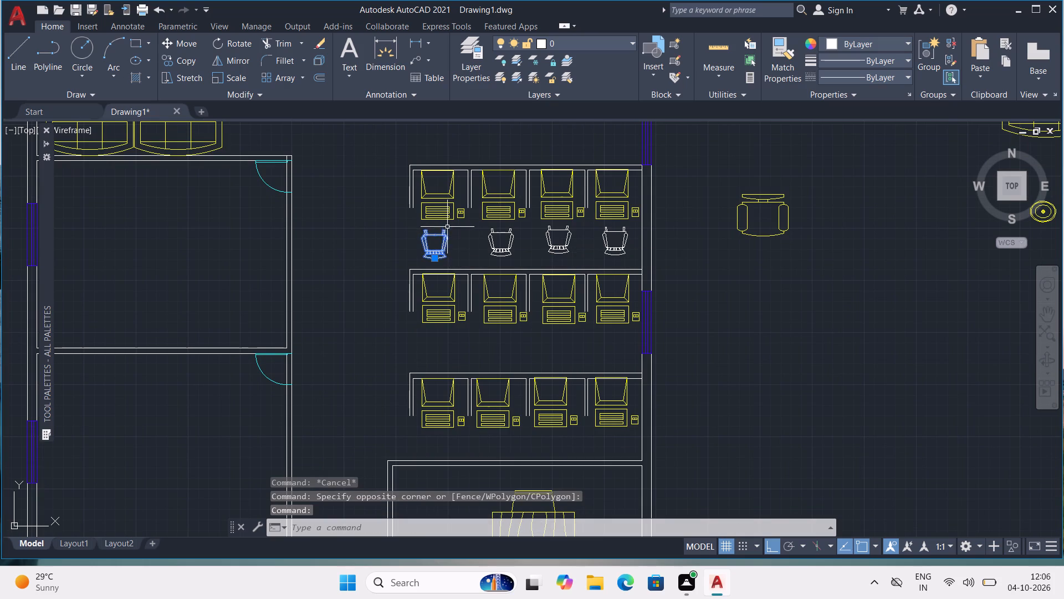
{"action": "key", "text": "ctrl+c"}
{"action": "key", "text": "ctrl+v"}
{"action": "middle_click_drag", "start_coordinate": [434, 347], "coordinate": [456, 259]}
{"action": "scroll", "coordinate": [456, 261], "scroll_direction": "up", "scroll_amount": 2}
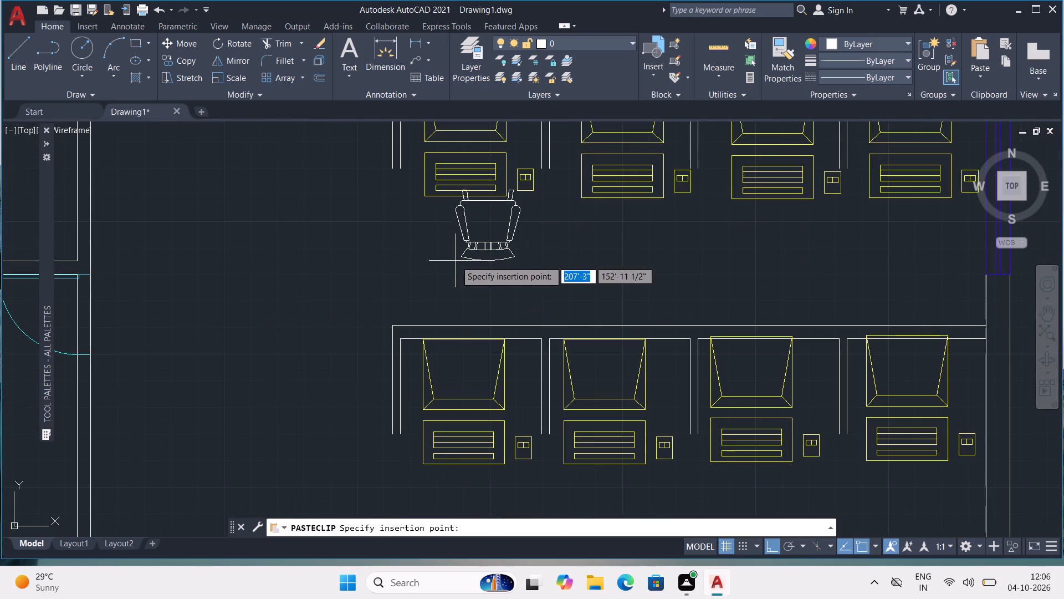
{"action": "left_click", "coordinate": [436, 283]}
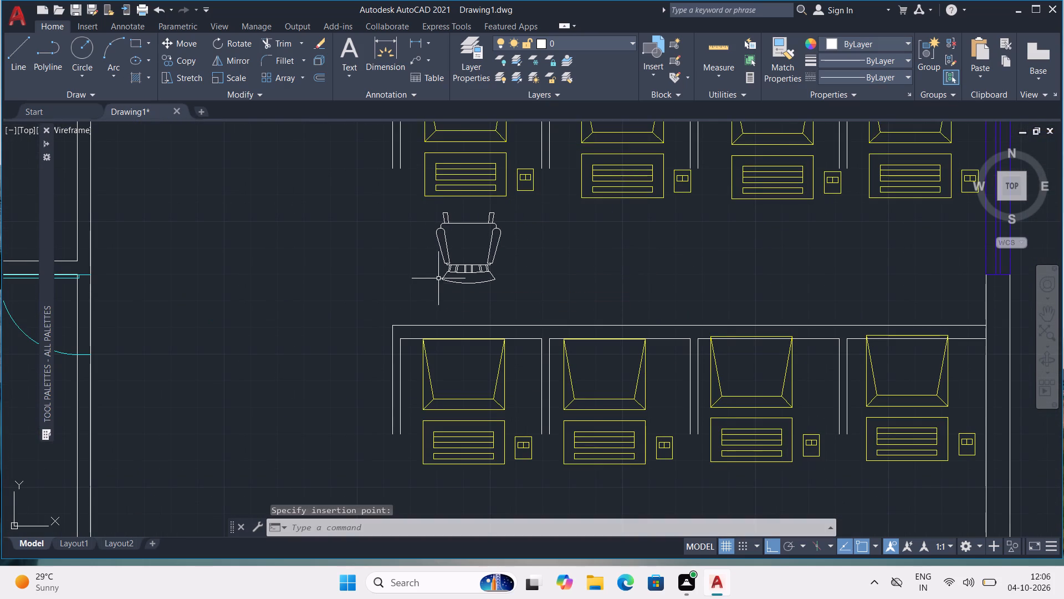
{"action": "key", "text": "ctrl+v"}
{"action": "left_click", "coordinate": [594, 294]}
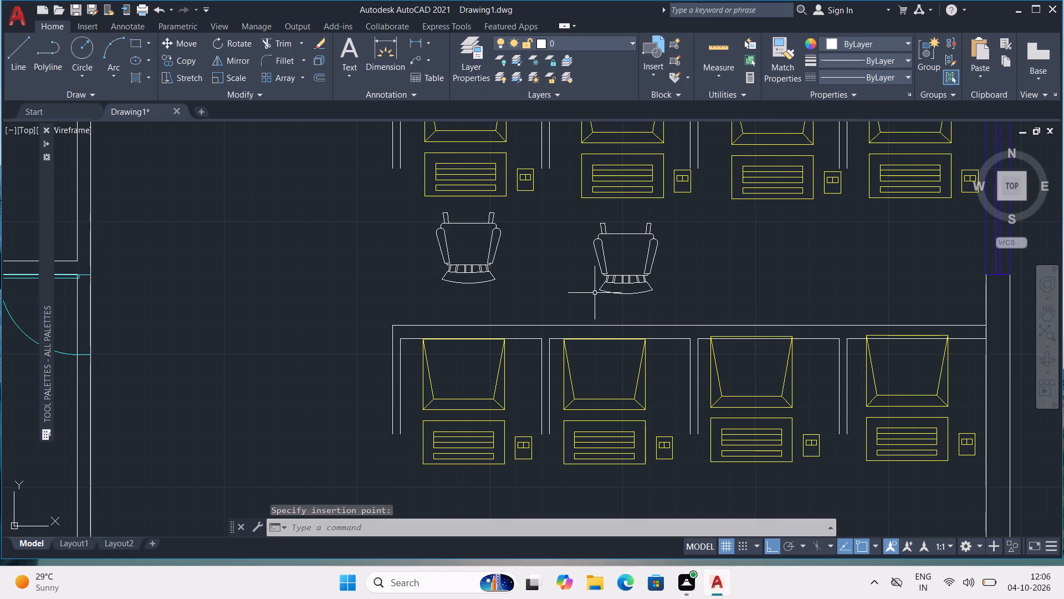
{"action": "key", "text": "ctrl+v"}
{"action": "left_click", "coordinate": [757, 287]}
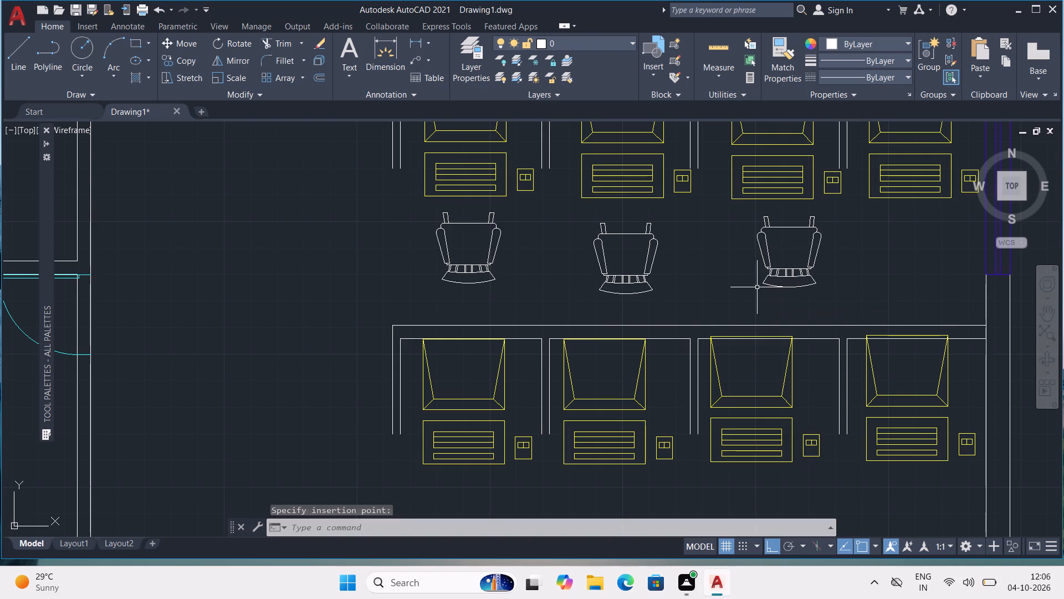
{"action": "middle_click_drag", "start_coordinate": [867, 295], "coordinate": [681, 317]}
{"action": "key", "text": "ctrl+v"}
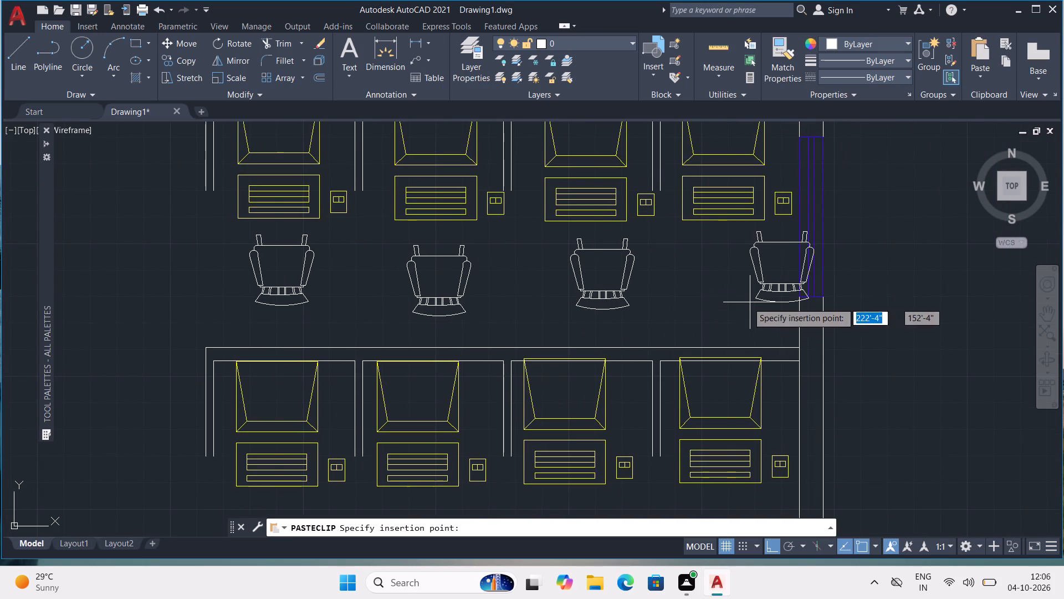
{"action": "left_click", "coordinate": [711, 312]}
Paste a copy of the layer 0 chair below each of the four bottom-row cubicles.
{"action": "scroll", "coordinate": [721, 299], "scroll_direction": "down", "scroll_amount": 1}
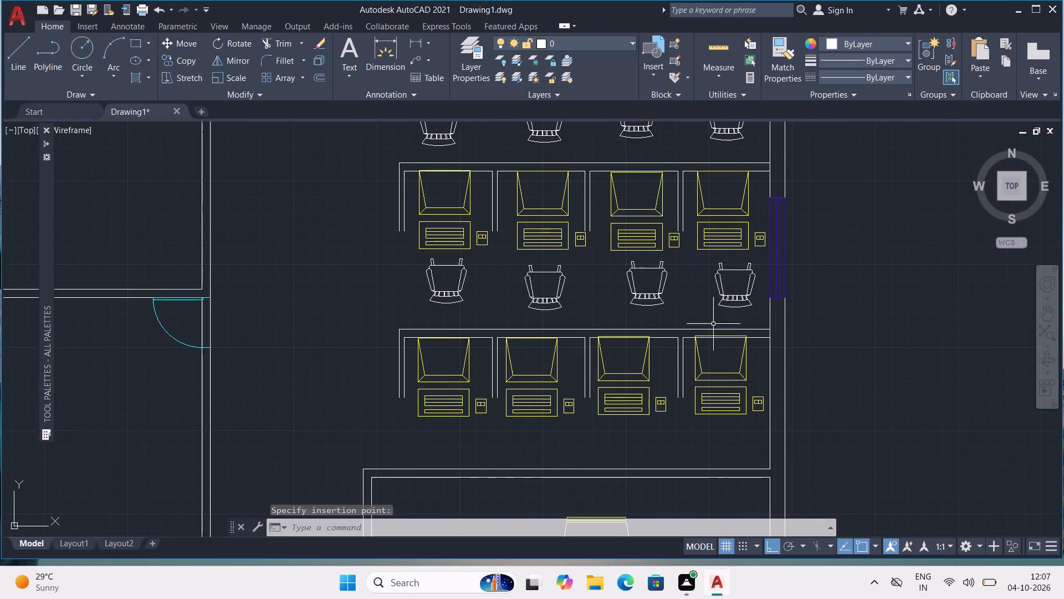
{"action": "middle_click_drag", "start_coordinate": [683, 364], "coordinate": [652, 190]}
{"action": "scroll", "coordinate": [657, 267], "scroll_direction": "down", "scroll_amount": 1}
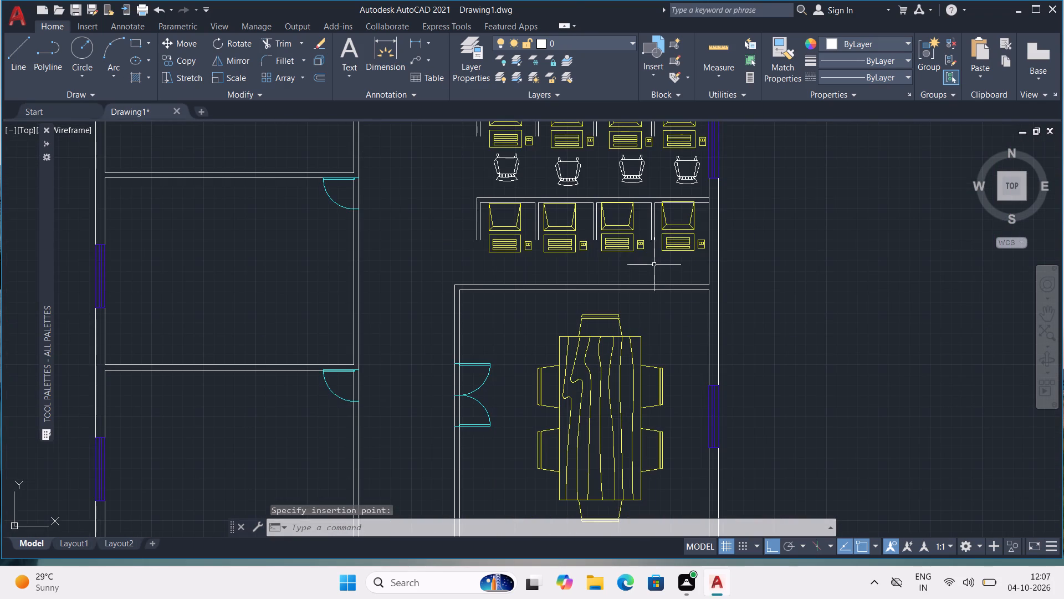
{"action": "key", "text": "ctrl+v"}
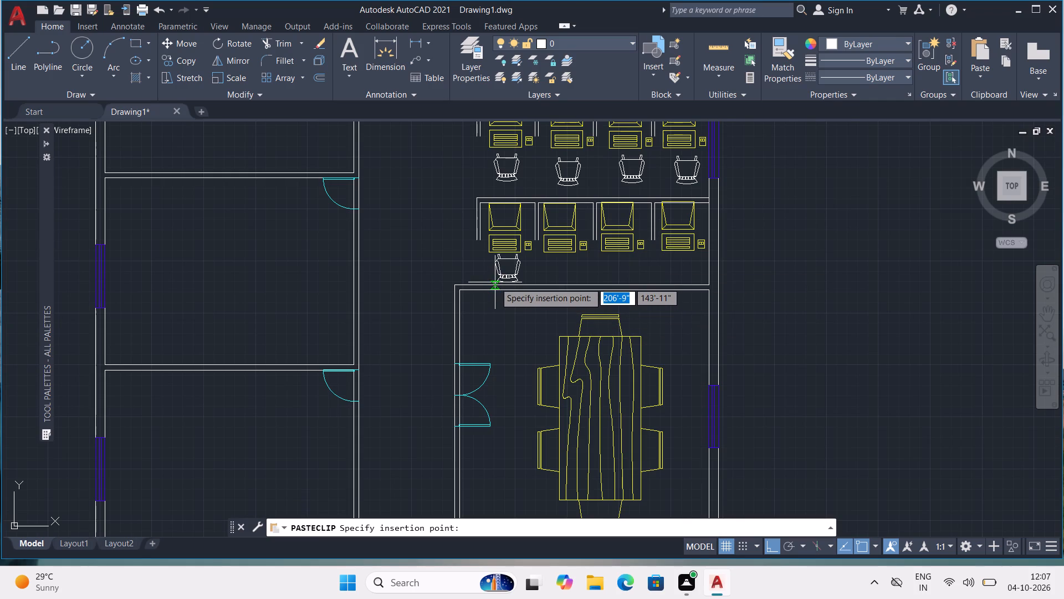
{"action": "scroll", "coordinate": [495, 281], "scroll_direction": "up", "scroll_amount": 1}
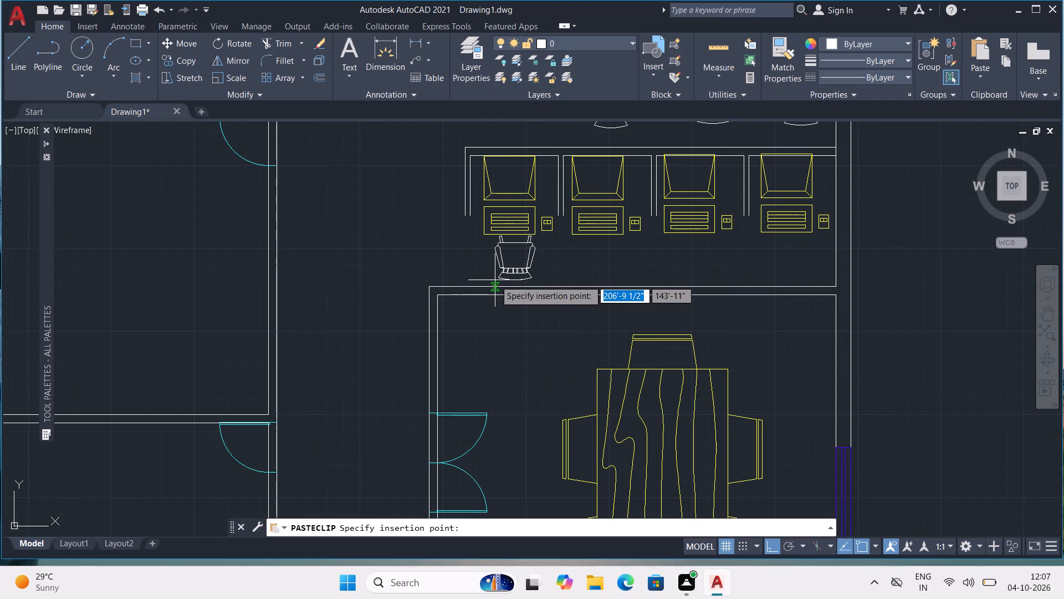
{"action": "left_click", "coordinate": [495, 280]}
{"action": "key", "text": "ctrl+v"}
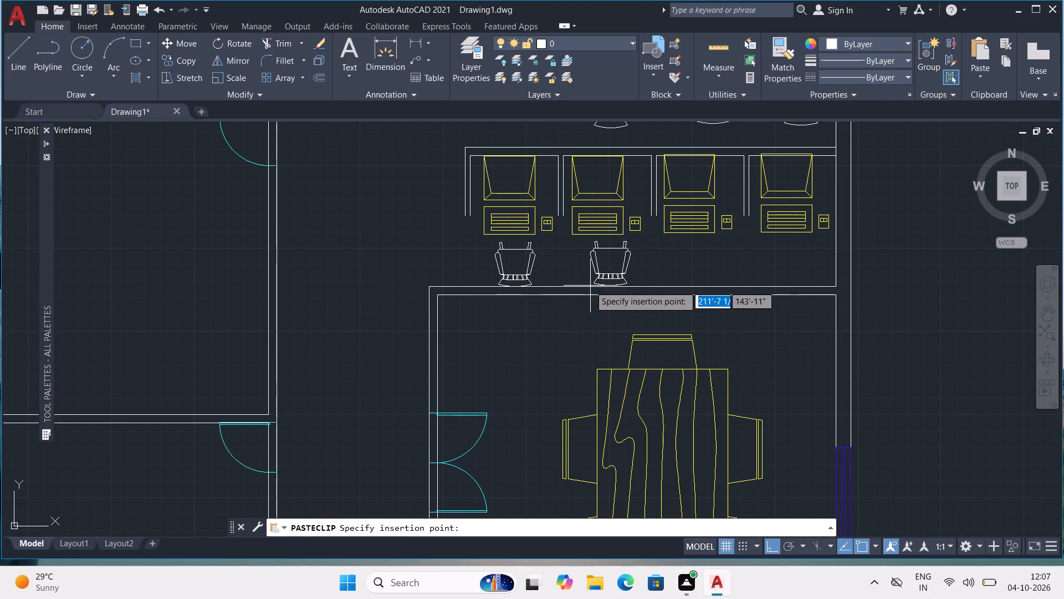
{"action": "left_click", "coordinate": [580, 278]}
{"action": "key", "text": "ctrl+v"}
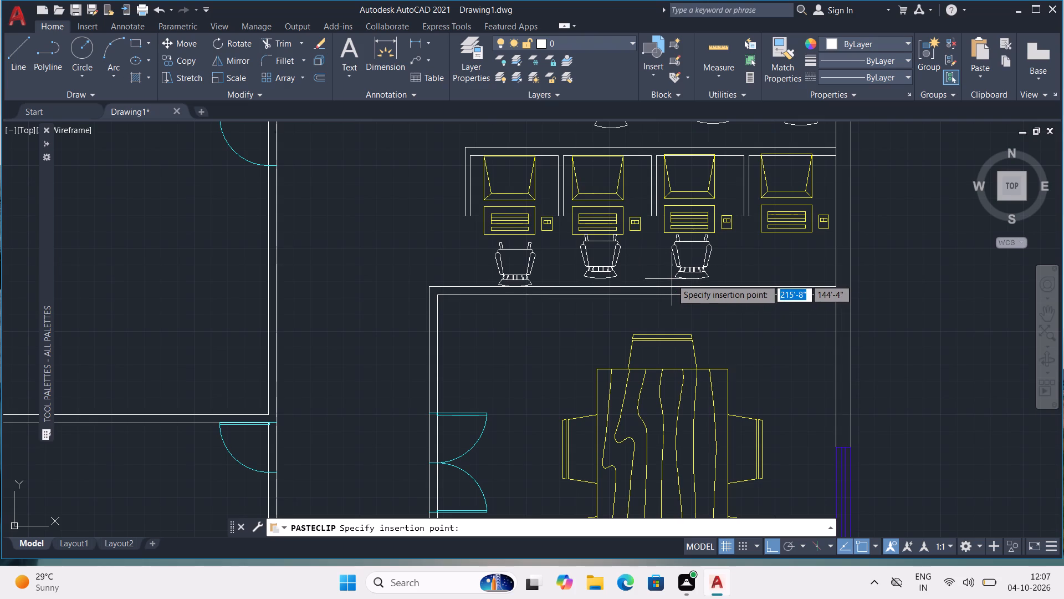
{"action": "left_click", "coordinate": [672, 279]}
{"action": "key", "text": "ctrl+v"}
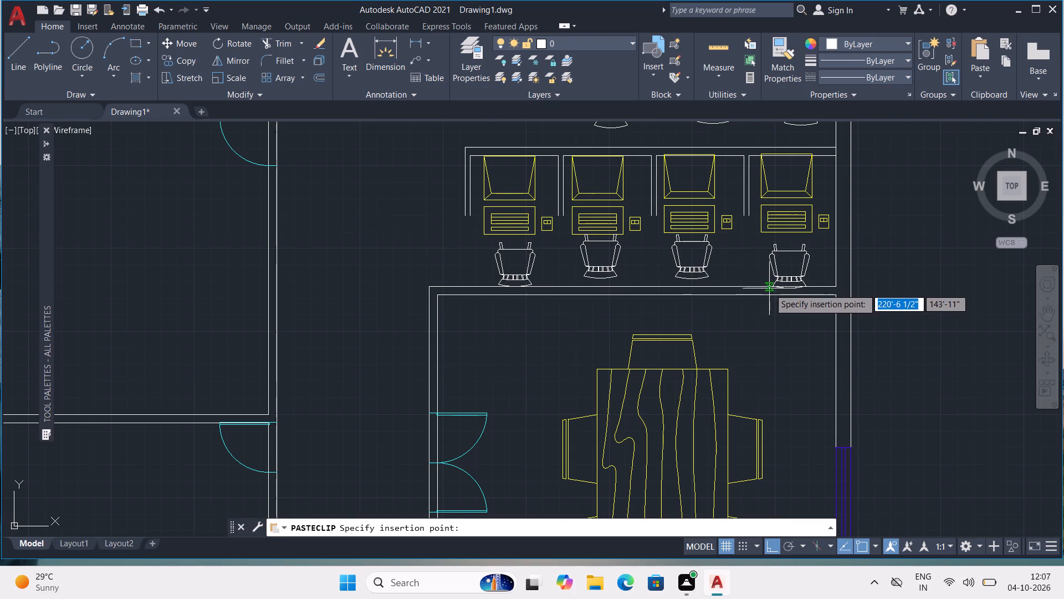
{"action": "left_click", "coordinate": [770, 280]}
Move the westernmost bottom-row chair straight north by about 3 1/2 inches, clear of the conference room wall.
{"action": "scroll", "coordinate": [514, 293], "scroll_direction": "up", "scroll_amount": 2}
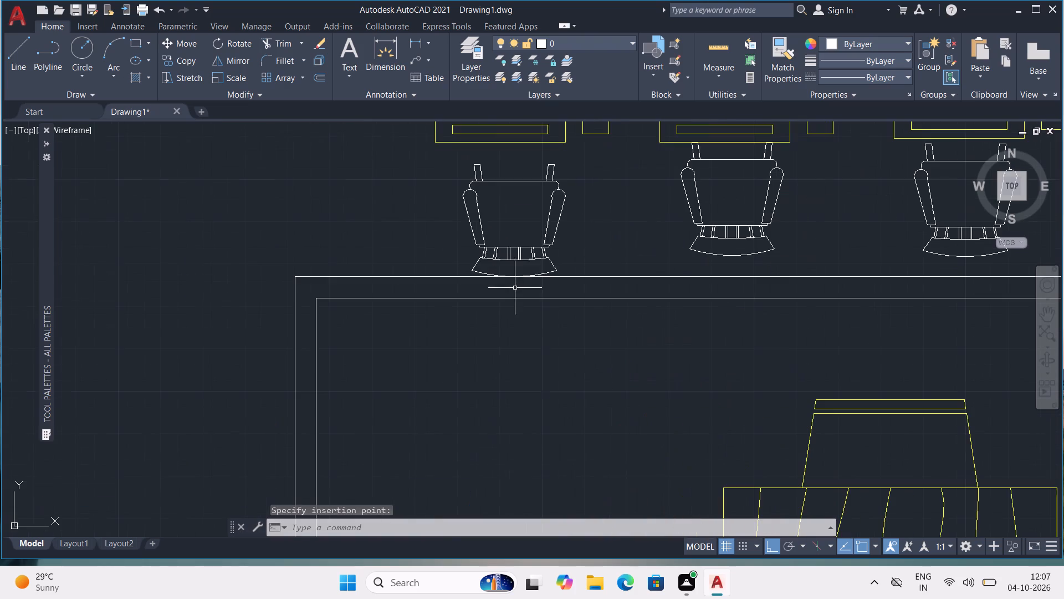
{"action": "left_click", "coordinate": [540, 255]}
{"action": "left_click", "coordinate": [544, 235]}
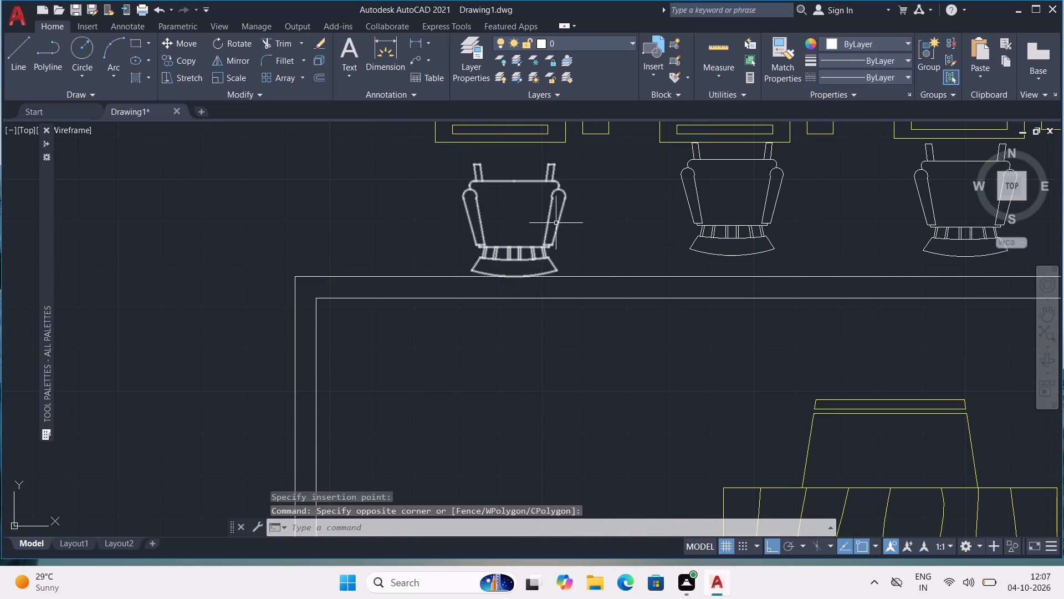
{"action": "left_click", "coordinate": [556, 223]}
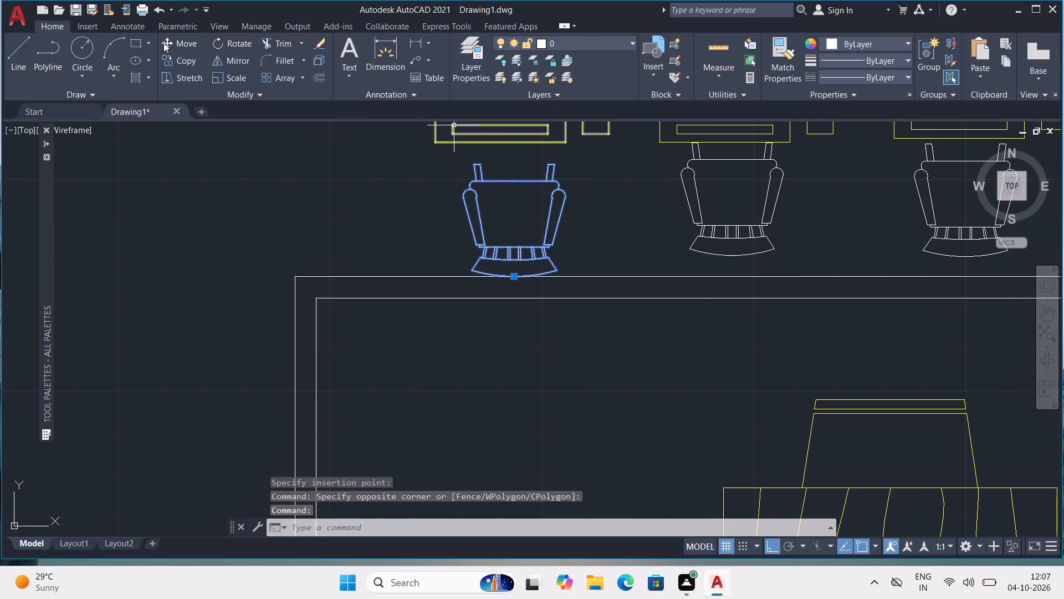
{"action": "left_click", "coordinate": [171, 44]}
{"action": "scroll", "coordinate": [411, 194], "scroll_direction": "up", "scroll_amount": 1}
{"action": "middle_click_drag", "start_coordinate": [411, 193], "coordinate": [386, 310]}
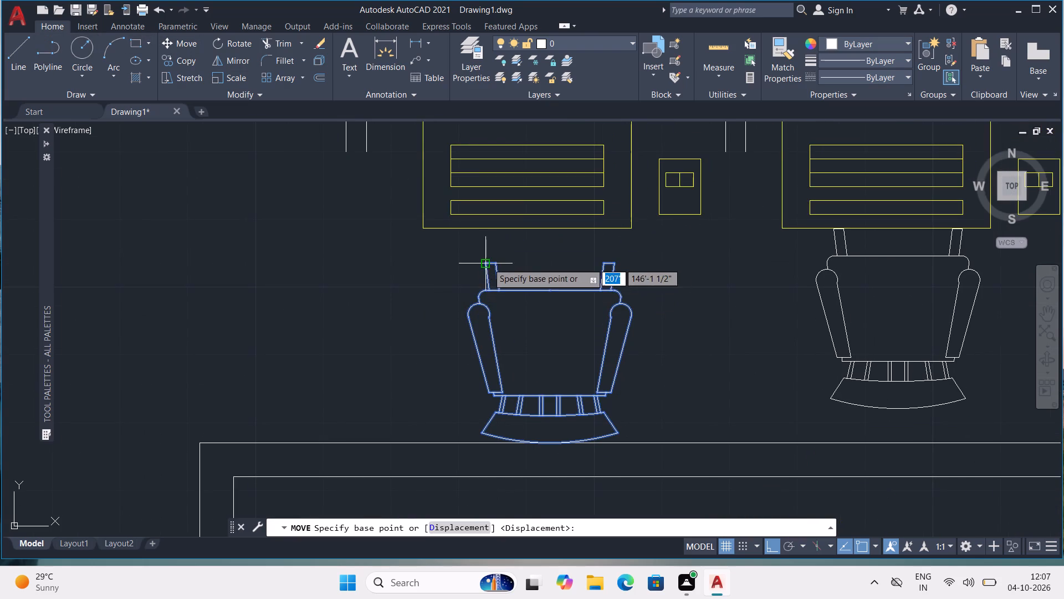
{"action": "left_click", "coordinate": [488, 262]}
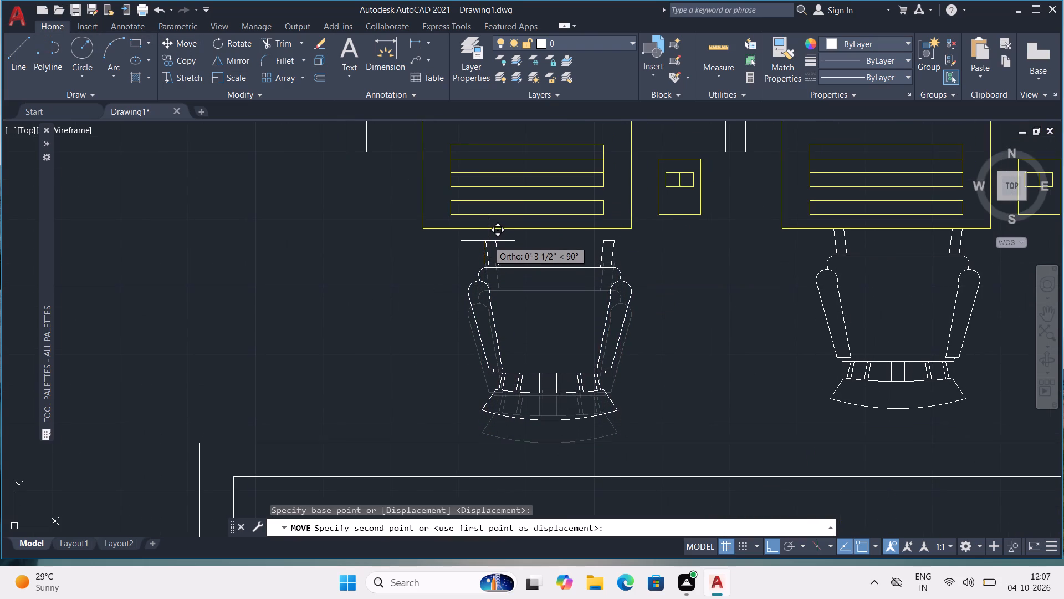
{"action": "left_click", "coordinate": [489, 238]}
Copy the spare top-view toilet outside the plan and place it against the north wall of the western restroom.
{"action": "scroll", "coordinate": [531, 284], "scroll_direction": "down", "scroll_amount": 1}
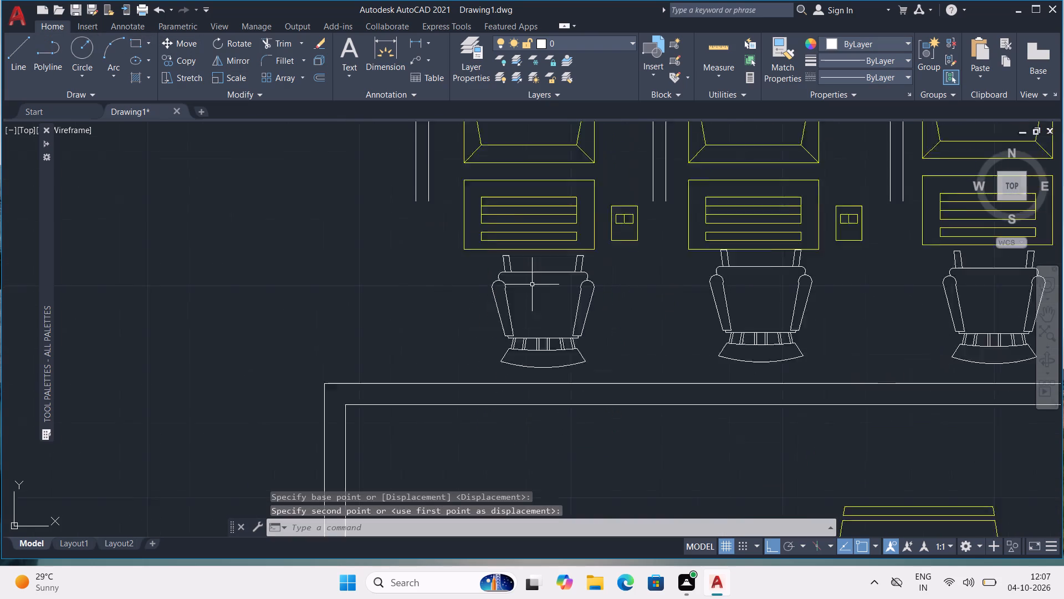
{"action": "scroll", "coordinate": [532, 285], "scroll_direction": "down", "scroll_amount": 3}
{"action": "middle_click_drag", "start_coordinate": [669, 314], "coordinate": [556, 379]}
{"action": "scroll", "coordinate": [561, 363], "scroll_direction": "down", "scroll_amount": 1}
{"action": "middle_click_drag", "start_coordinate": [652, 319], "coordinate": [675, 285]}
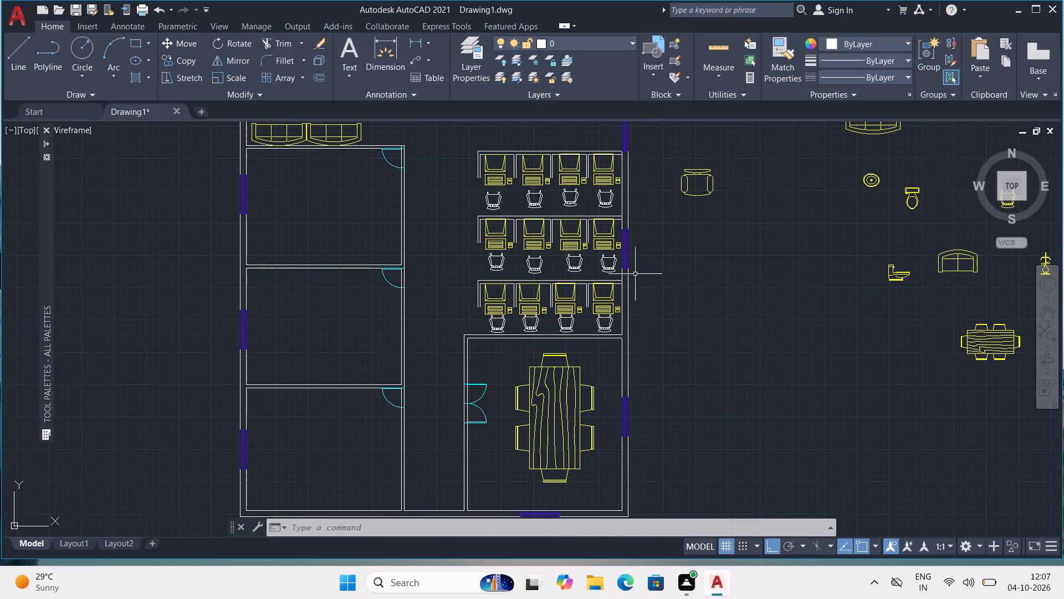
{"action": "scroll", "coordinate": [626, 283], "scroll_direction": "down", "scroll_amount": 1}
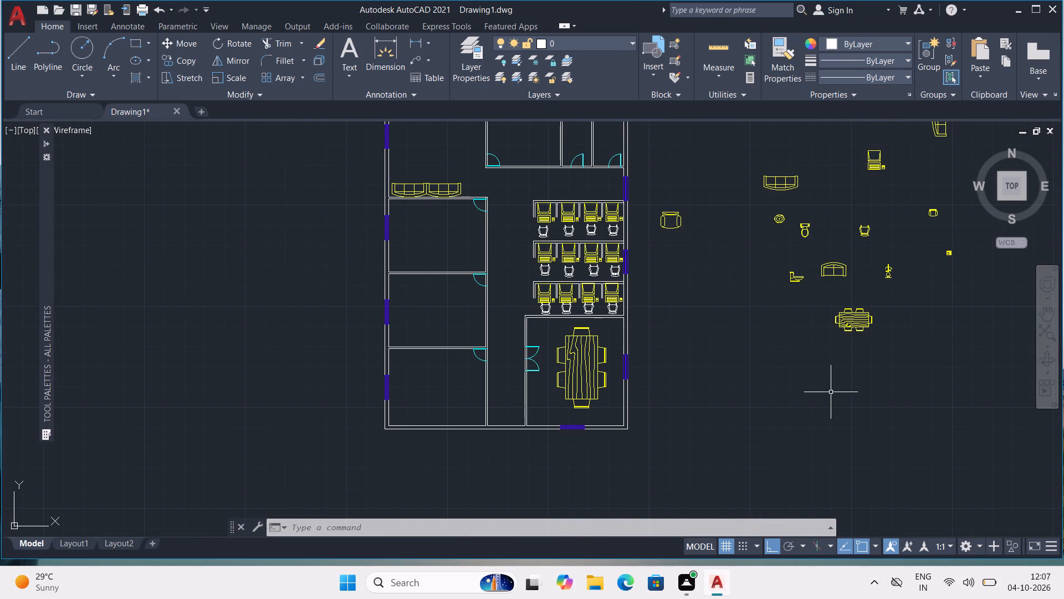
{"action": "middle_click_drag", "start_coordinate": [831, 392], "coordinate": [769, 475]}
{"action": "scroll", "coordinate": [719, 294], "scroll_direction": "up", "scroll_amount": 2}
{"action": "middle_click_drag", "start_coordinate": [728, 312], "coordinate": [816, 489]}
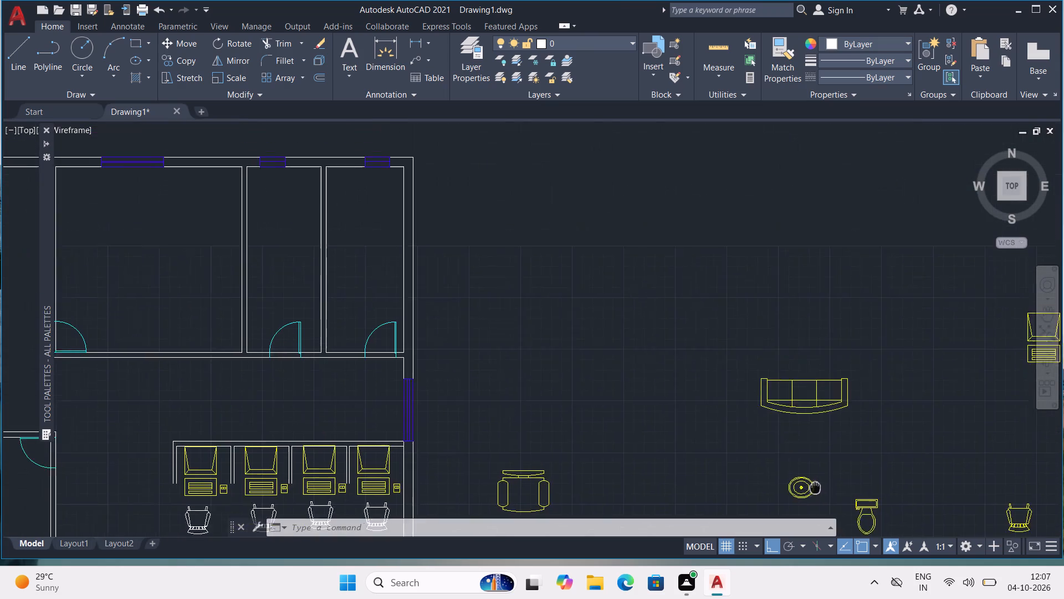
{"action": "middle_click_drag", "start_coordinate": [816, 489], "coordinate": [827, 505]}
{"action": "scroll", "coordinate": [836, 464], "scroll_direction": "down", "scroll_amount": 1}
{"action": "left_click", "coordinate": [869, 500]}
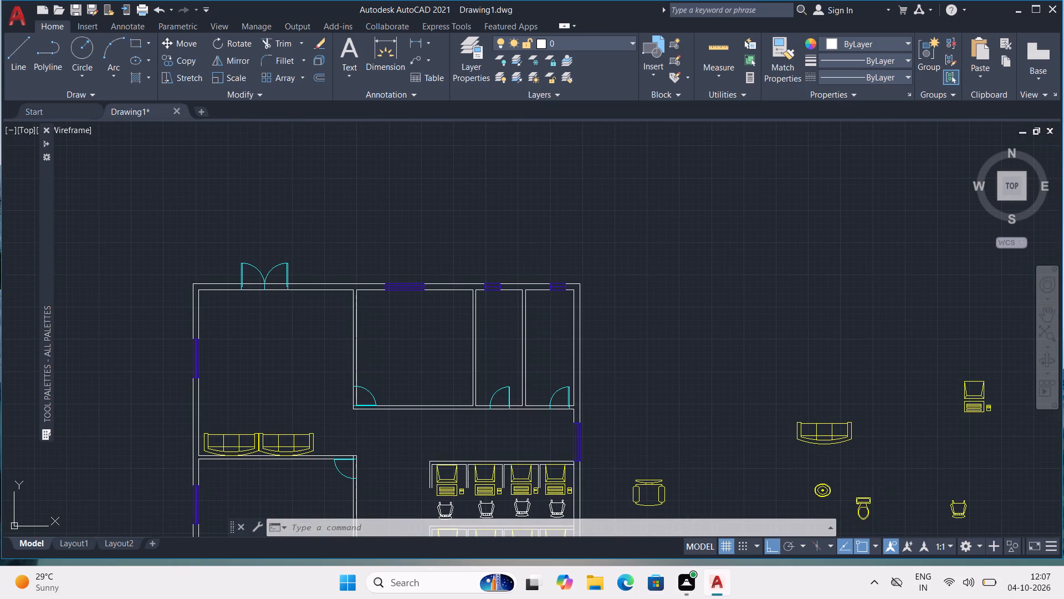
{"action": "key", "text": "ctrl+c"}
{"action": "key", "text": "ctrl+v"}
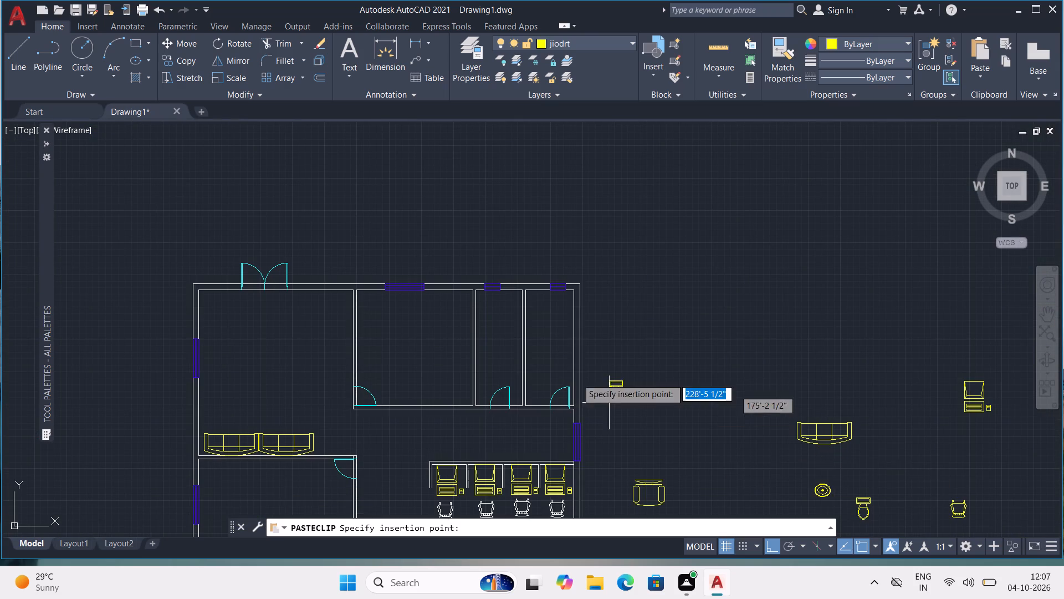
{"action": "scroll", "coordinate": [546, 333], "scroll_direction": "up", "scroll_amount": 2}
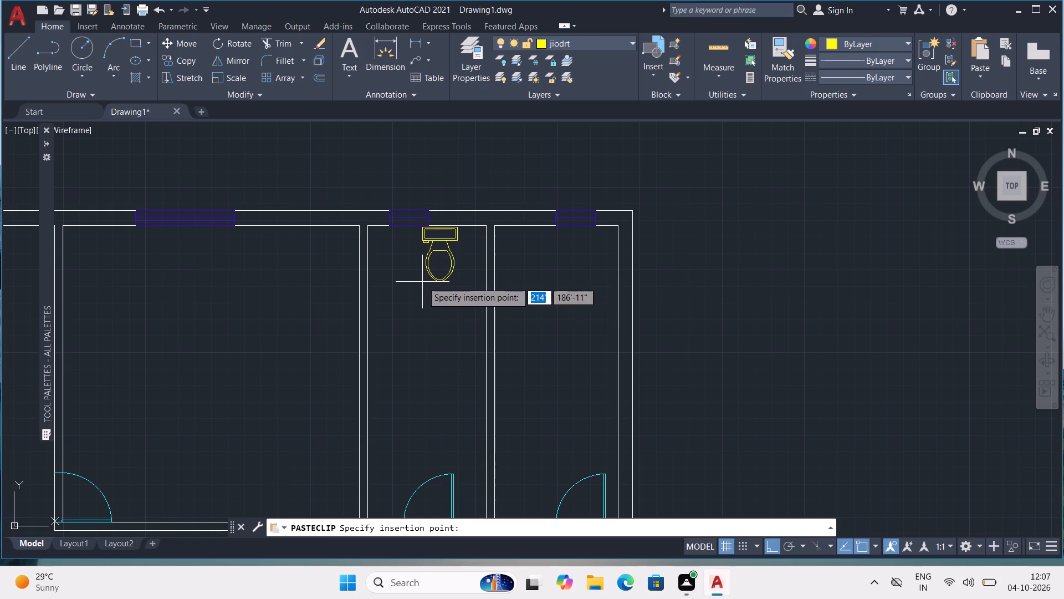
{"action": "left_click", "coordinate": [422, 282]}
Copy the spare toilet again and place it against the north wall of the eastern restroom.
{"action": "scroll", "coordinate": [786, 387], "scroll_direction": "down", "scroll_amount": 2}
{"action": "middle_click_drag", "start_coordinate": [887, 428], "coordinate": [656, 292]}
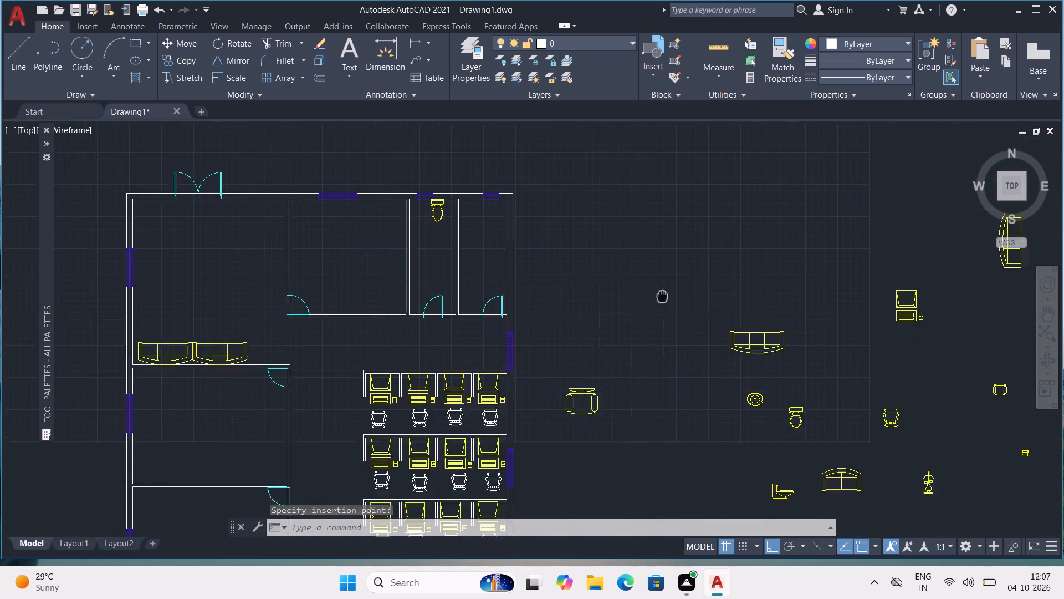
{"action": "middle_click_drag", "start_coordinate": [656, 292], "coordinate": [651, 288]}
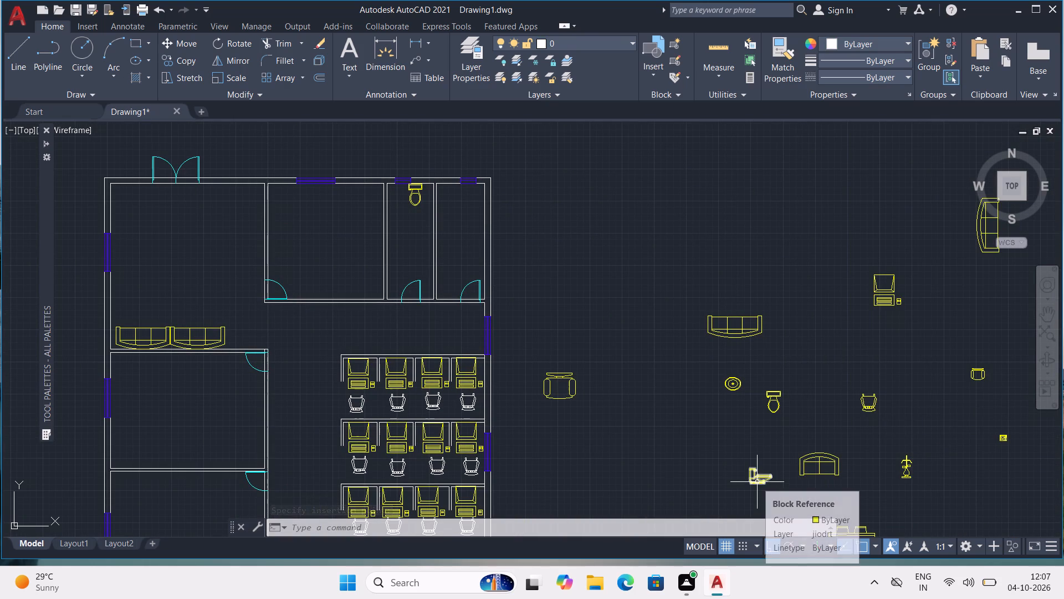
{"action": "left_click", "coordinate": [769, 394]}
{"action": "key", "text": "ctrl+c"}
{"action": "key", "text": "ctrl+v"}
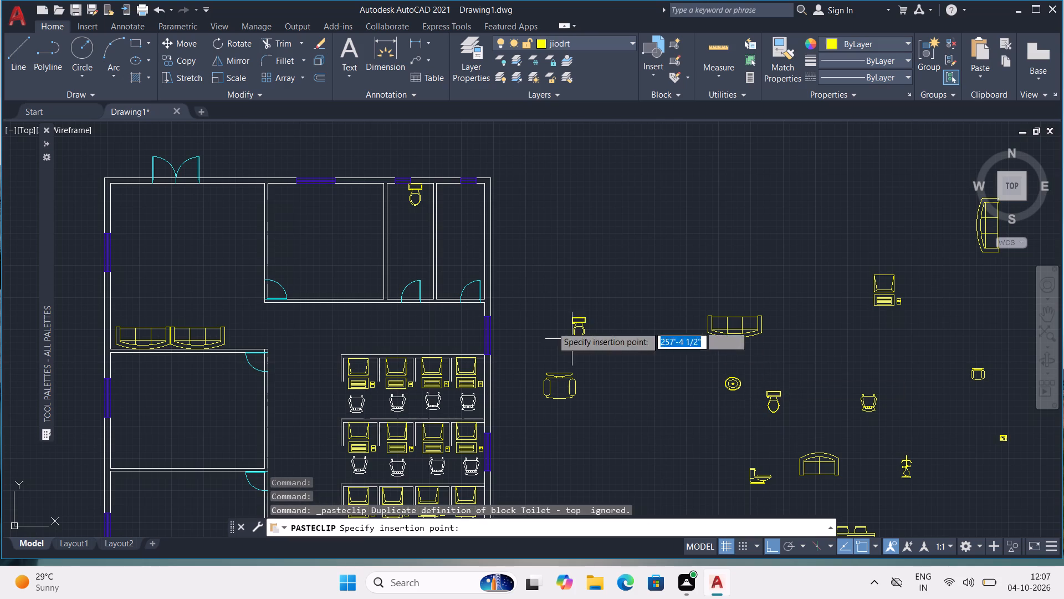
{"action": "scroll", "coordinate": [443, 190], "scroll_direction": "up", "scroll_amount": 2}
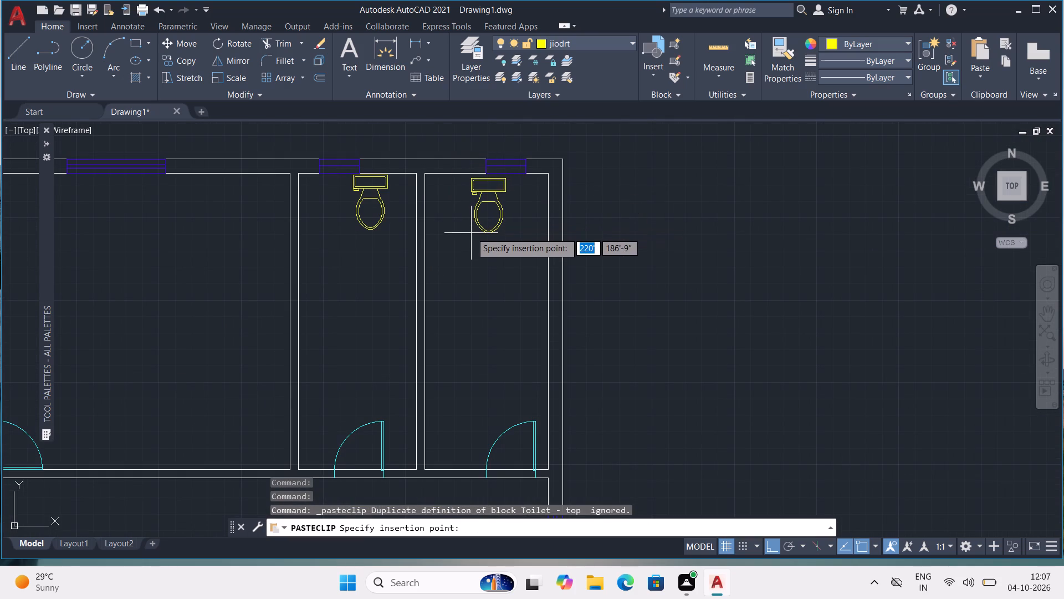
{"action": "left_click", "coordinate": [471, 228]}
Rotate the spare horizontal three-seat sofa just east of the floor plan by 180 degrees.
{"action": "scroll", "coordinate": [471, 228], "scroll_direction": "down", "scroll_amount": 1}
{"action": "middle_click_drag", "start_coordinate": [462, 316], "coordinate": [457, 303]}
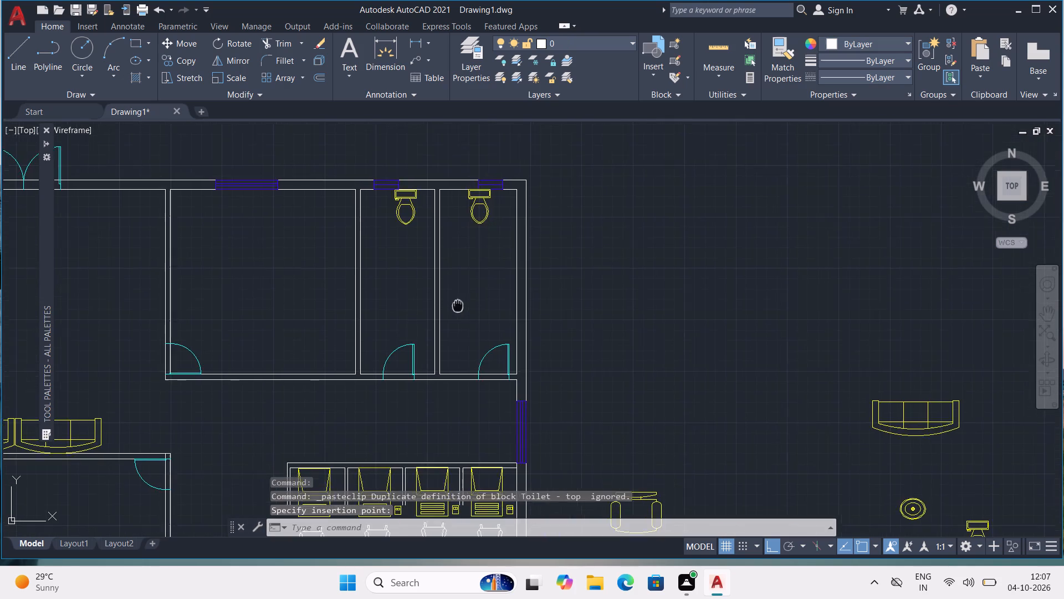
{"action": "middle_click_drag", "start_coordinate": [457, 303], "coordinate": [452, 229]}
{"action": "scroll", "coordinate": [457, 230], "scroll_direction": "down", "scroll_amount": 2}
{"action": "middle_click_drag", "start_coordinate": [395, 348], "coordinate": [493, 314]}
{"action": "middle_click_drag", "start_coordinate": [388, 417], "coordinate": [391, 395]}
{"action": "middle_click_drag", "start_coordinate": [408, 257], "coordinate": [422, 323]}
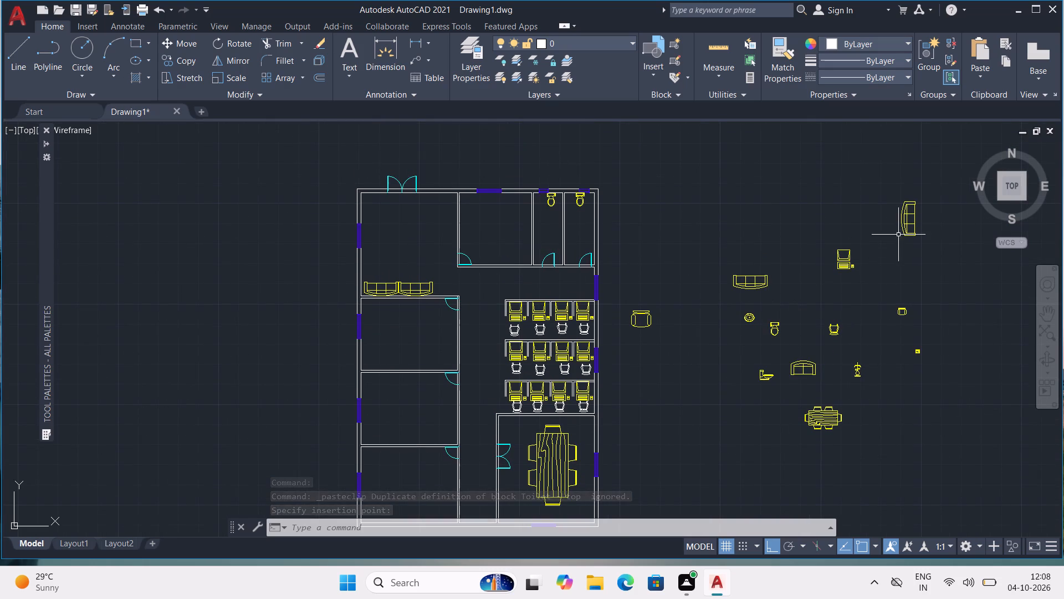
{"action": "left_click", "coordinate": [741, 285]}
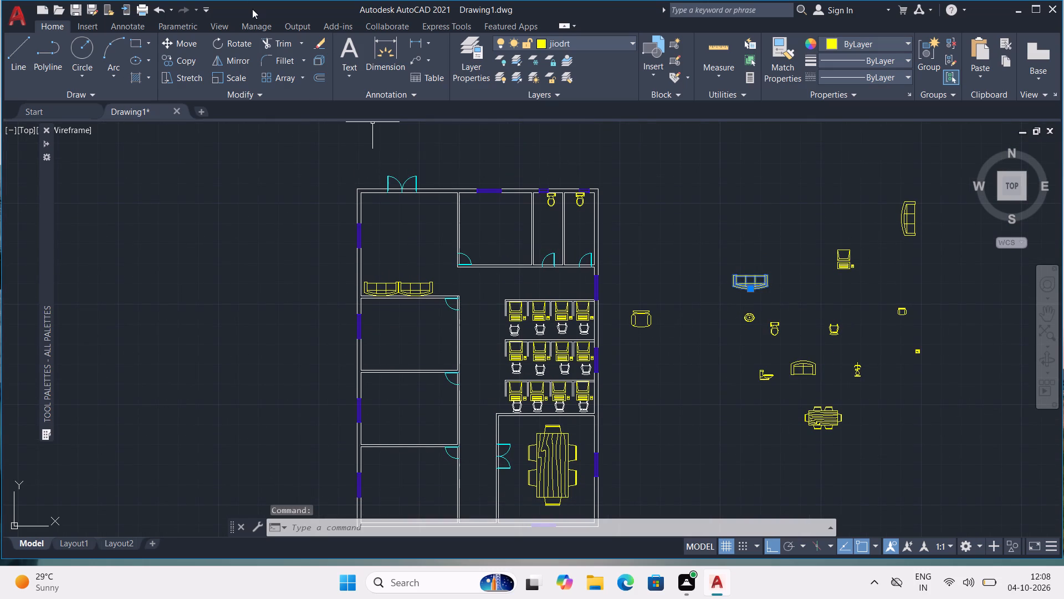
{"action": "left_click", "coordinate": [231, 42]}
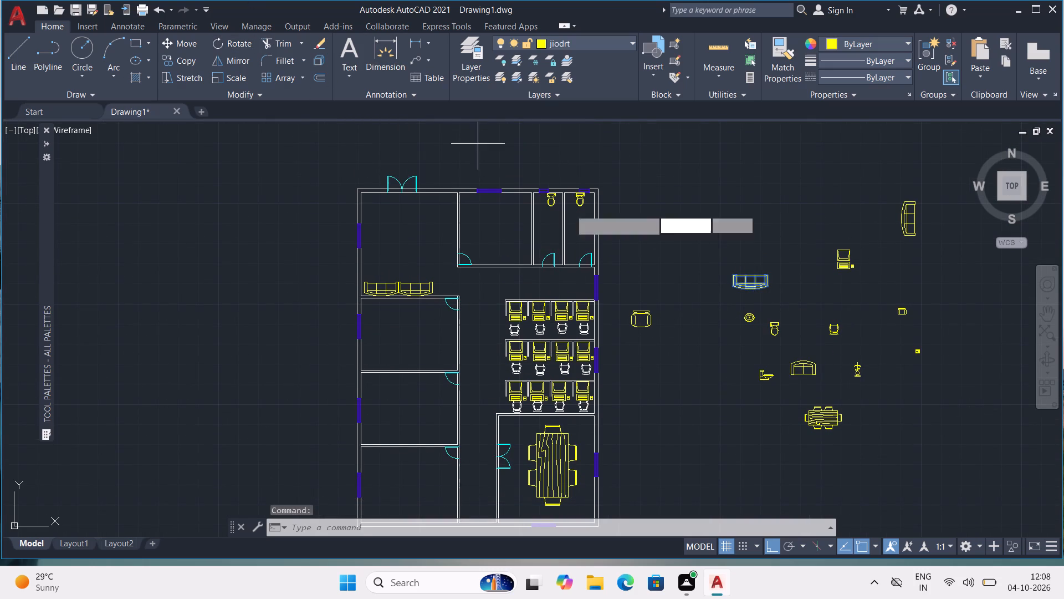
{"action": "left_click", "coordinate": [753, 290]}
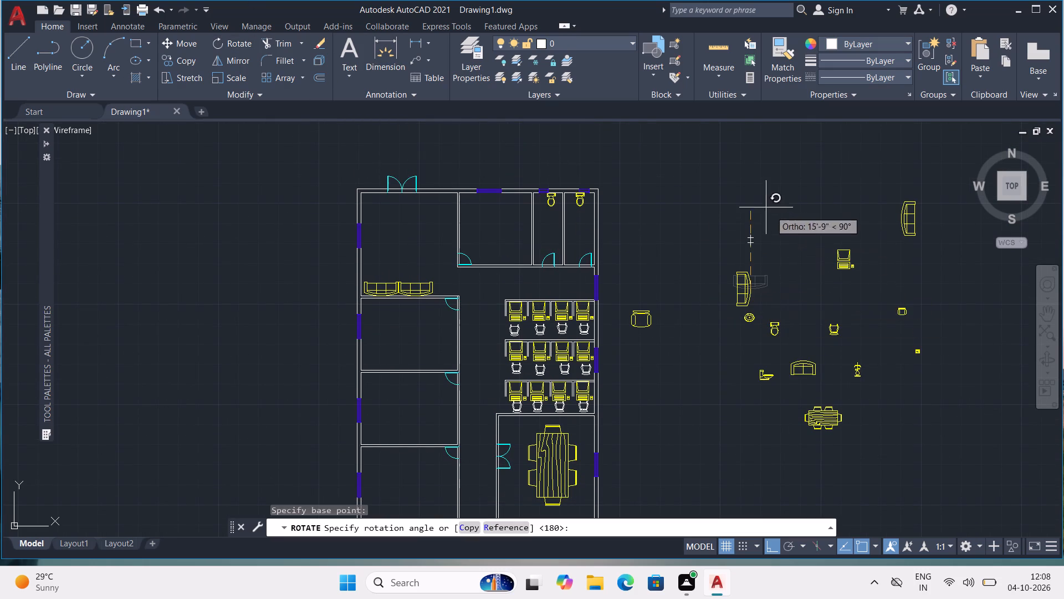
{"action": "left_click", "coordinate": [668, 277]}
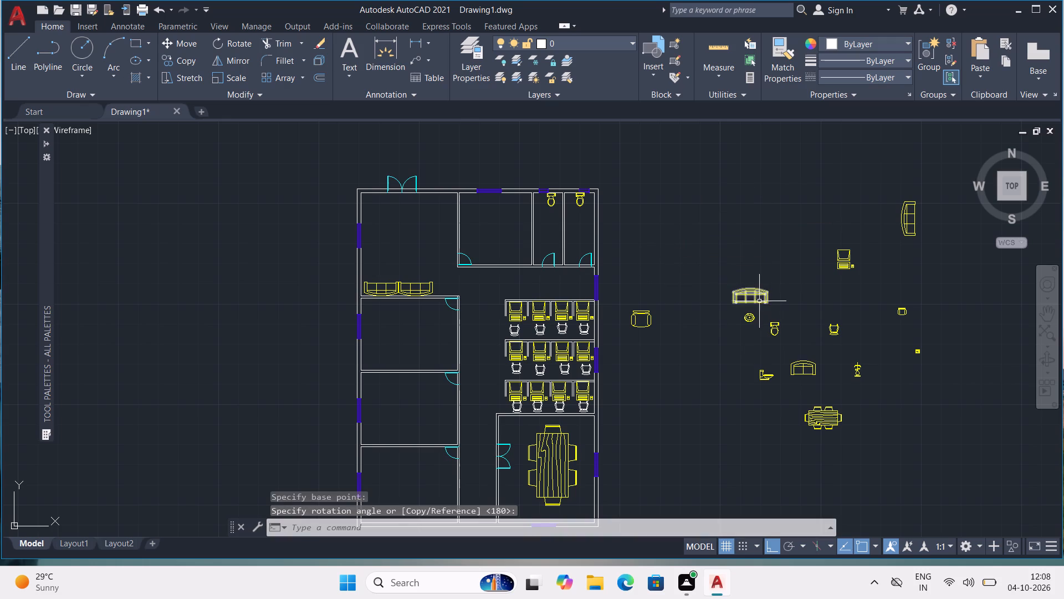
Copy the rotated three-seat sofa and place it along the north wall of the northernmost west-side office.
{"action": "left_click", "coordinate": [760, 298]}
{"action": "left_click", "coordinate": [754, 290]}
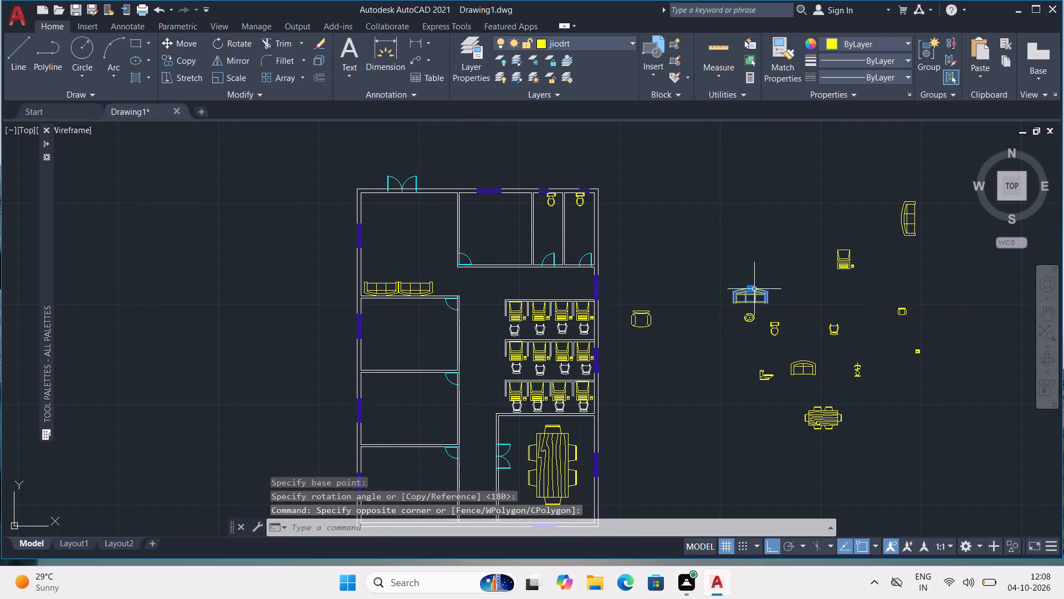
{"action": "key", "text": "ctrl+c"}
{"action": "key", "text": "ctrl+v"}
{"action": "scroll", "coordinate": [279, 396], "scroll_direction": "up", "scroll_amount": 3}
{"action": "middle_click_drag", "start_coordinate": [647, 276], "coordinate": [339, 517]}
{"action": "scroll", "coordinate": [371, 485], "scroll_direction": "down", "scroll_amount": 1}
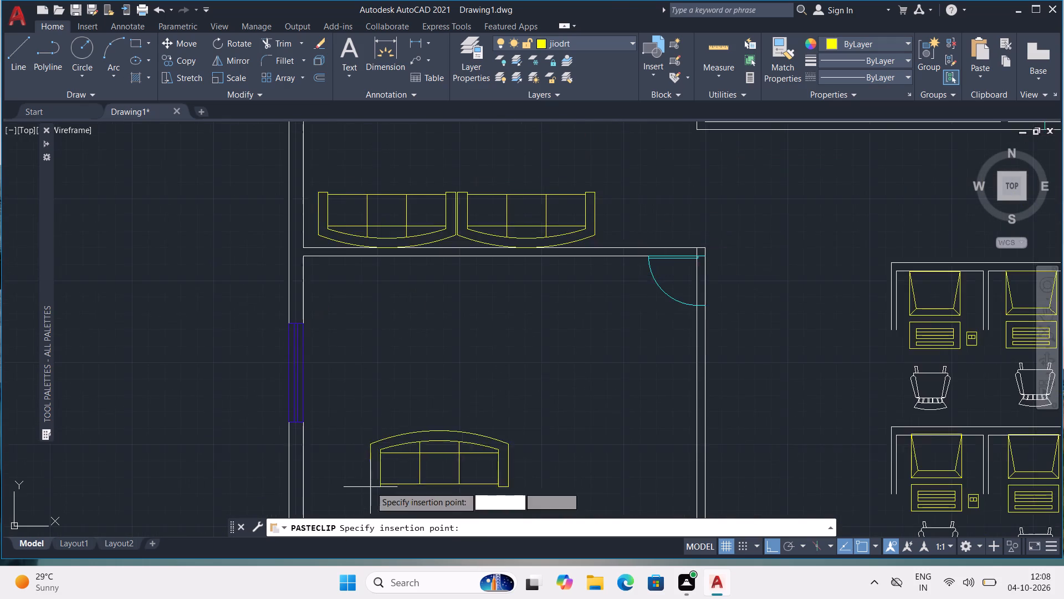
{"action": "left_click", "coordinate": [386, 378]}
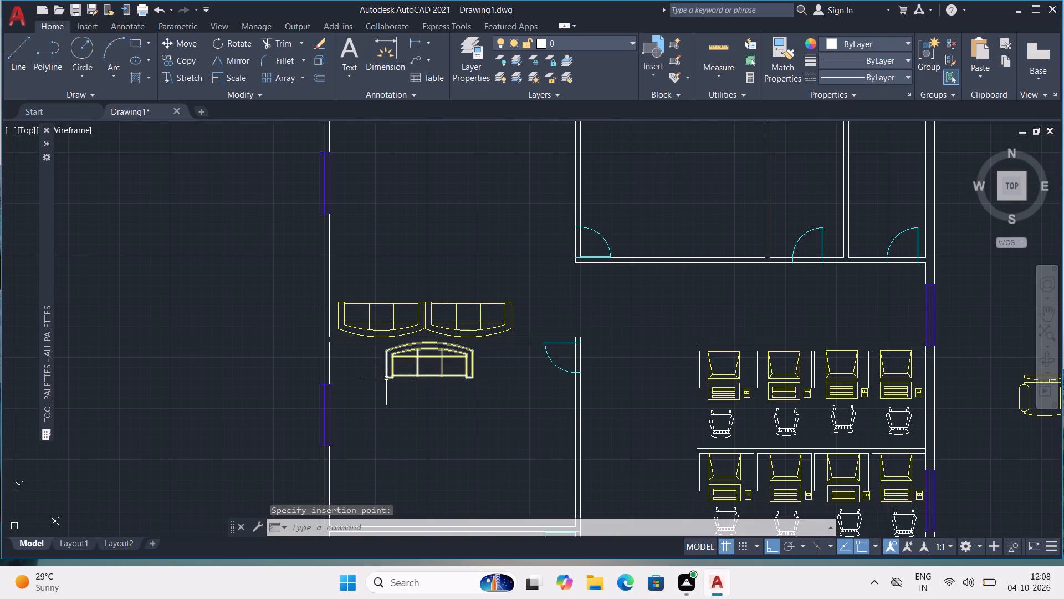
Paste another copy of the rotated sofa along the north wall of the middle west-side office.
{"action": "scroll", "coordinate": [421, 399], "scroll_direction": "down", "scroll_amount": 2}
{"action": "middle_click_drag", "start_coordinate": [424, 441], "coordinate": [418, 314]}
{"action": "scroll", "coordinate": [418, 314], "scroll_direction": "up", "scroll_amount": 1}
{"action": "key", "text": "ctrl+v"}
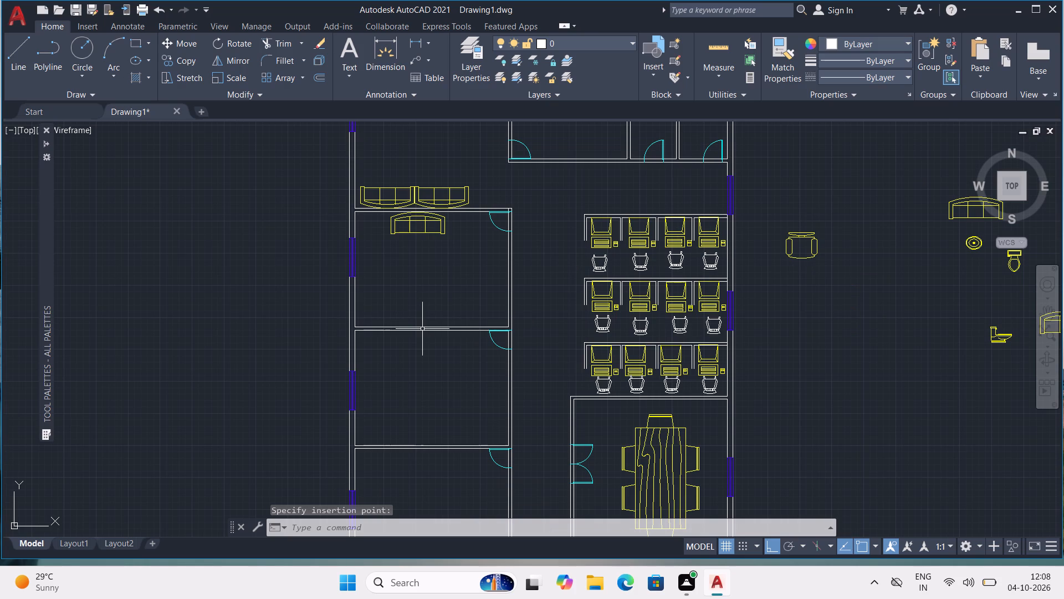
{"action": "left_click", "coordinate": [388, 353]}
Paste another copy of the rotated three-seat sofa along the north wall of the southernmost west-side office.
{"action": "scroll", "coordinate": [447, 379], "scroll_direction": "down", "scroll_amount": 1}
{"action": "middle_click_drag", "start_coordinate": [437, 419], "coordinate": [434, 304]}
{"action": "scroll", "coordinate": [433, 323], "scroll_direction": "up", "scroll_amount": 3}
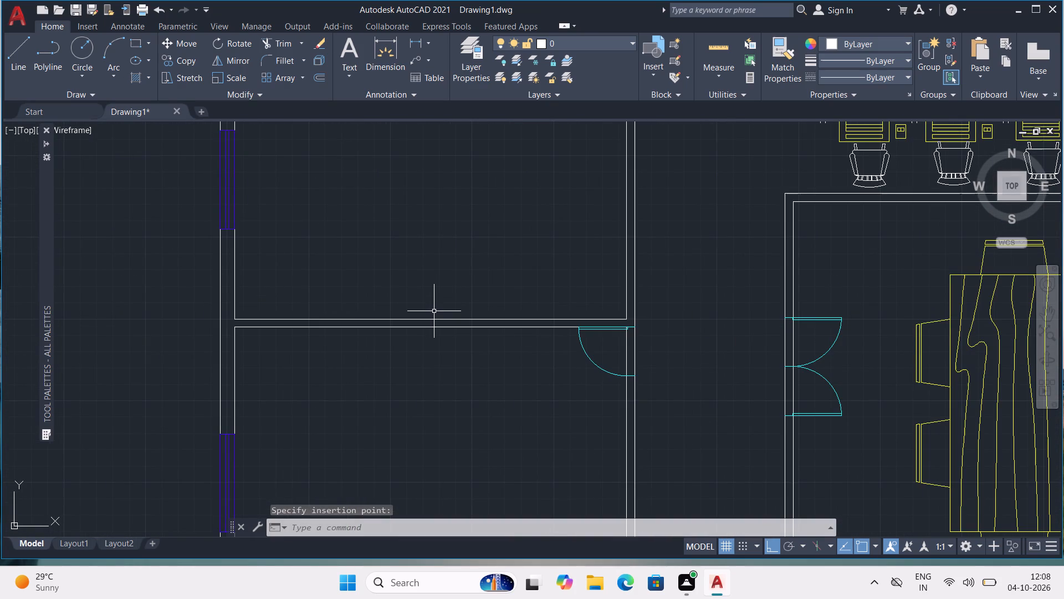
{"action": "key", "text": "ctrl+v"}
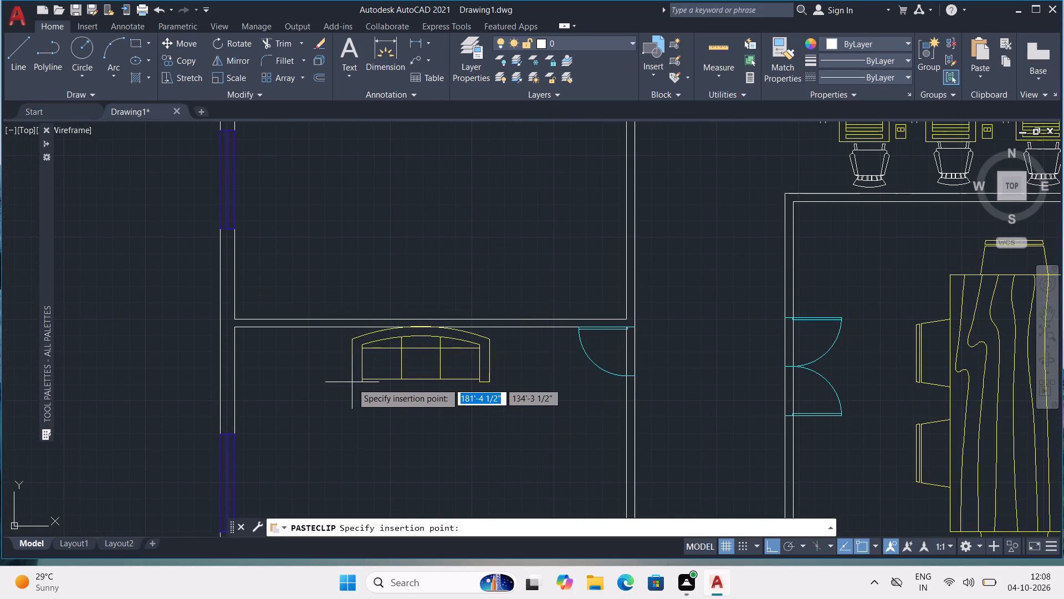
{"action": "left_click", "coordinate": [352, 383]}
Review the furnished rooms across the floor plan and the spare furniture blocks east of it.
{"action": "scroll", "coordinate": [362, 382], "scroll_direction": "down", "scroll_amount": 2}
{"action": "middle_click_drag", "start_coordinate": [451, 335], "coordinate": [498, 460]}
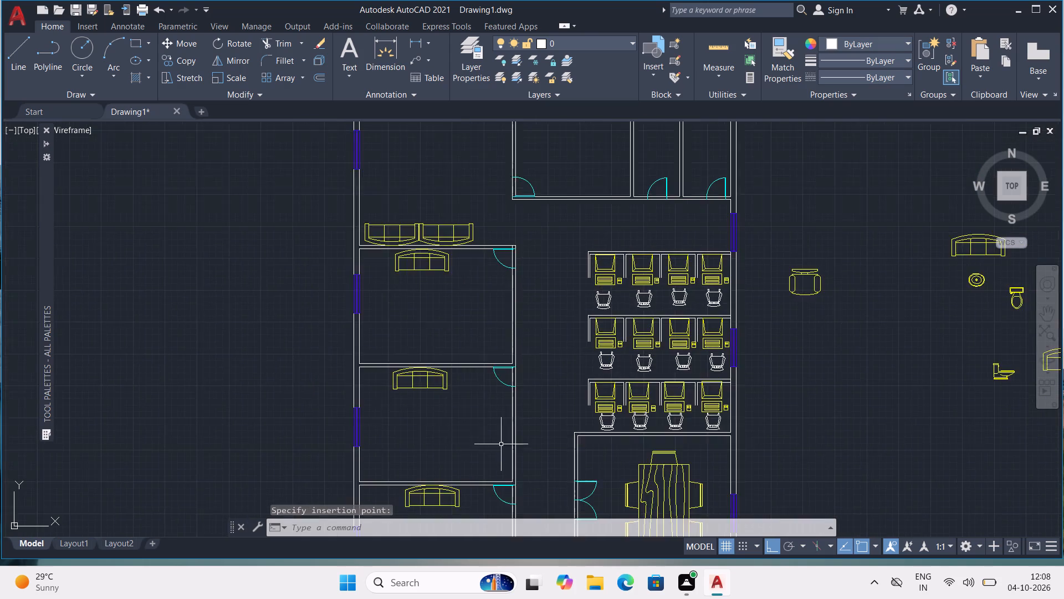
{"action": "scroll", "coordinate": [503, 429], "scroll_direction": "down", "scroll_amount": 1}
{"action": "middle_click_drag", "start_coordinate": [563, 439], "coordinate": [543, 379]}
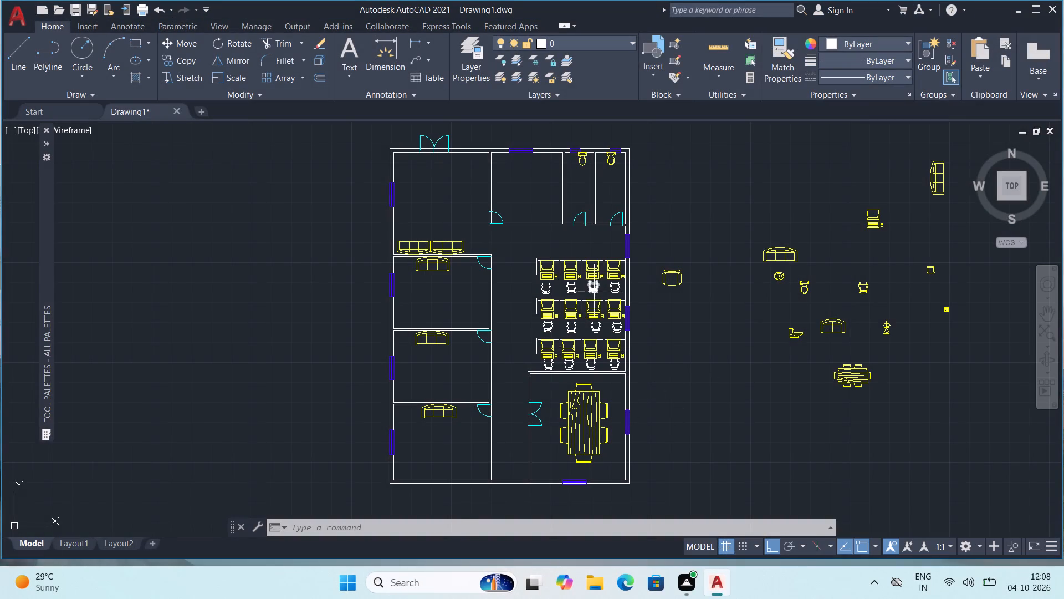
{"action": "middle_click_drag", "start_coordinate": [593, 292], "coordinate": [571, 273]}
{"action": "middle_click_drag", "start_coordinate": [570, 275], "coordinate": [570, 291]}
{"action": "scroll", "coordinate": [648, 278], "scroll_direction": "up", "scroll_amount": 1}
{"action": "middle_click_drag", "start_coordinate": [658, 241], "coordinate": [671, 277]}
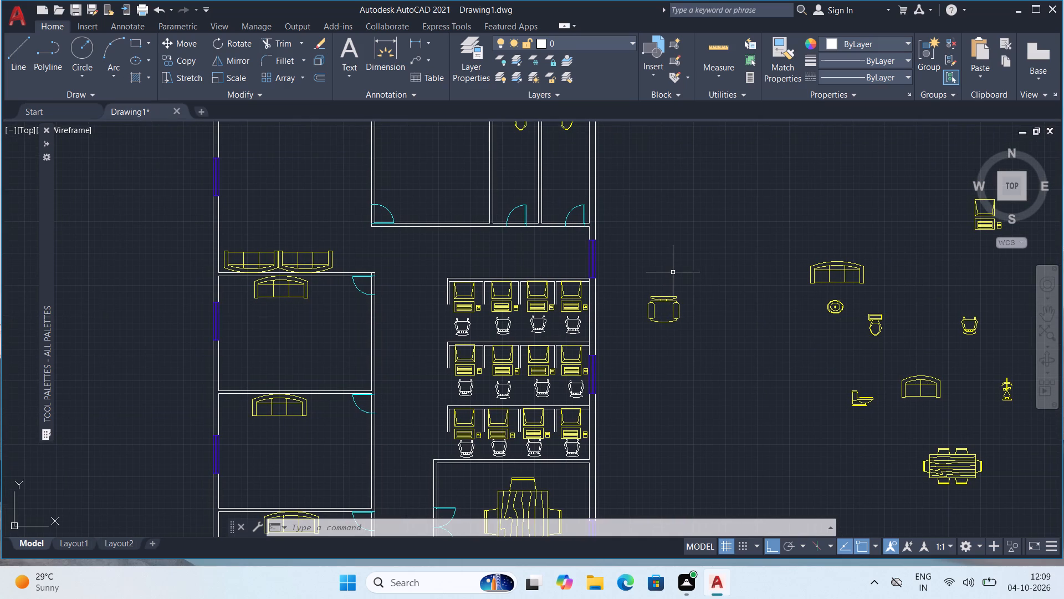
{"action": "scroll", "coordinate": [673, 271], "scroll_direction": "down", "scroll_amount": 1}
{"action": "middle_click_drag", "start_coordinate": [642, 297], "coordinate": [633, 284]}
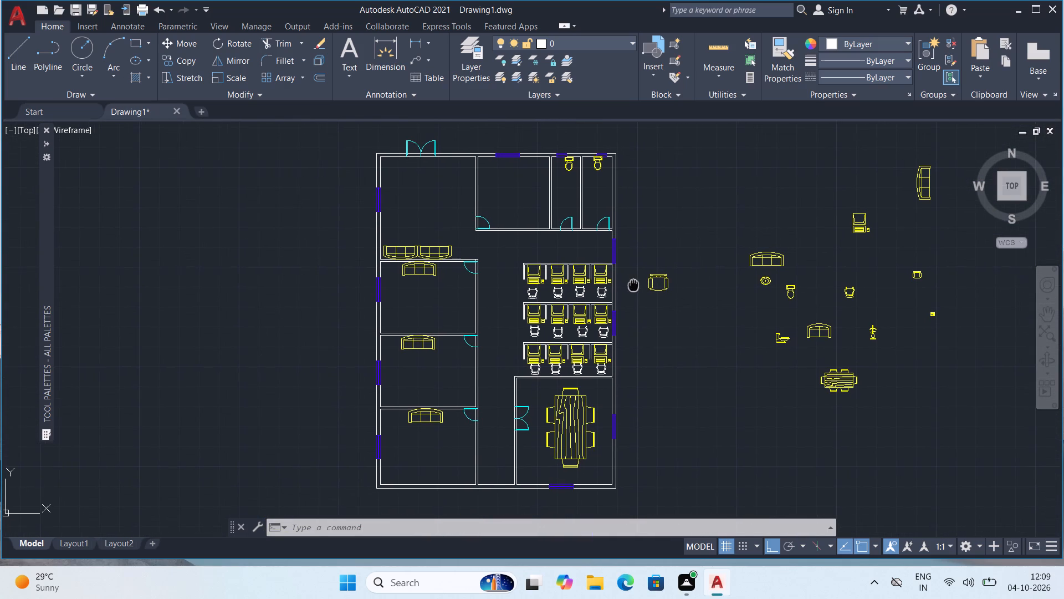
{"action": "middle_click_drag", "start_coordinate": [633, 284], "coordinate": [633, 283]}
{"action": "scroll", "coordinate": [561, 263], "scroll_direction": "up", "scroll_amount": 1}
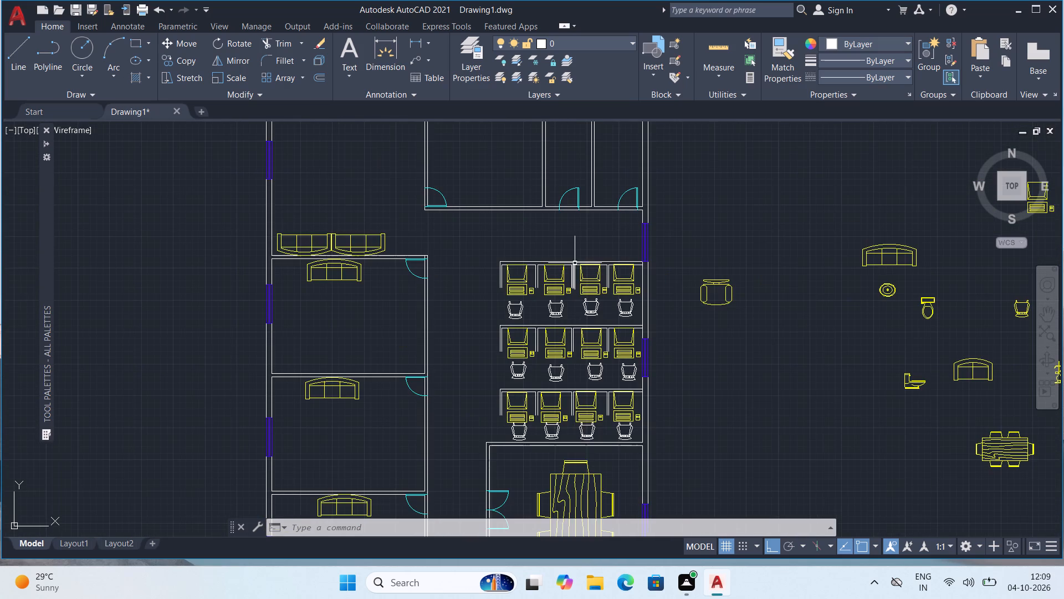
{"action": "scroll", "coordinate": [675, 281], "scroll_direction": "down", "scroll_amount": 1}
{"action": "middle_click_drag", "start_coordinate": [681, 283], "coordinate": [678, 293]}
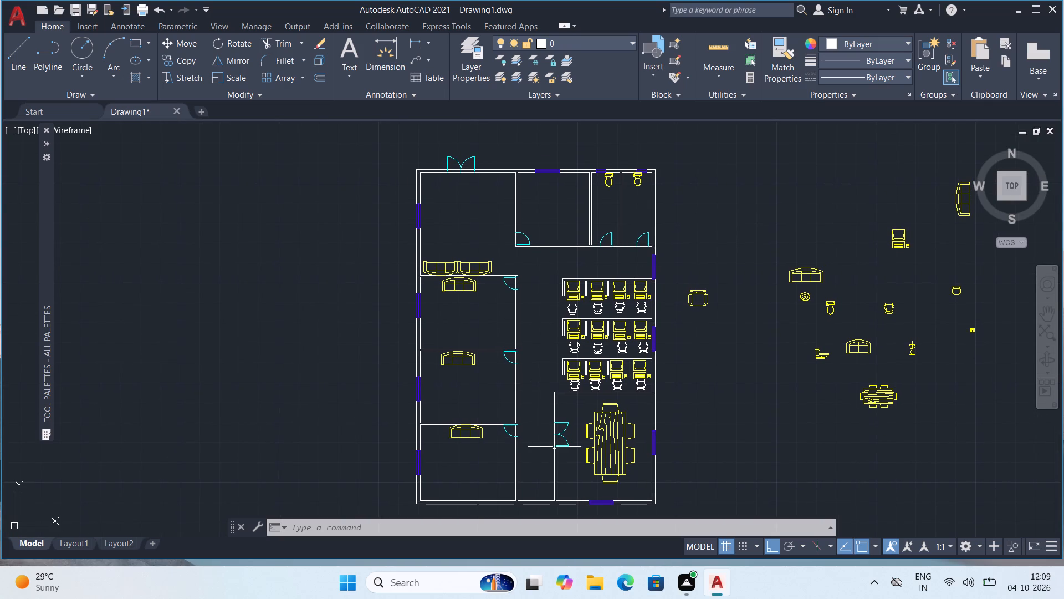
{"action": "scroll", "coordinate": [577, 438], "scroll_direction": "down", "scroll_amount": 1}
{"action": "scroll", "coordinate": [584, 325], "scroll_direction": "up", "scroll_amount": 2}
{"action": "middle_click_drag", "start_coordinate": [585, 291], "coordinate": [586, 375]}
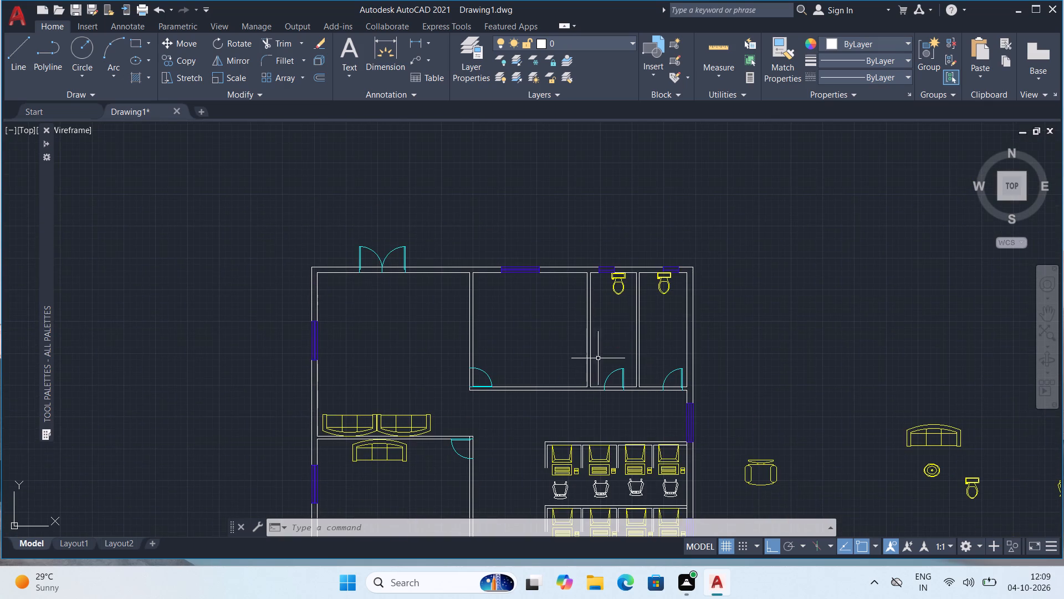
{"action": "scroll", "coordinate": [965, 421], "scroll_direction": "down", "scroll_amount": 1}
{"action": "middle_click_drag", "start_coordinate": [947, 443], "coordinate": [802, 369]}
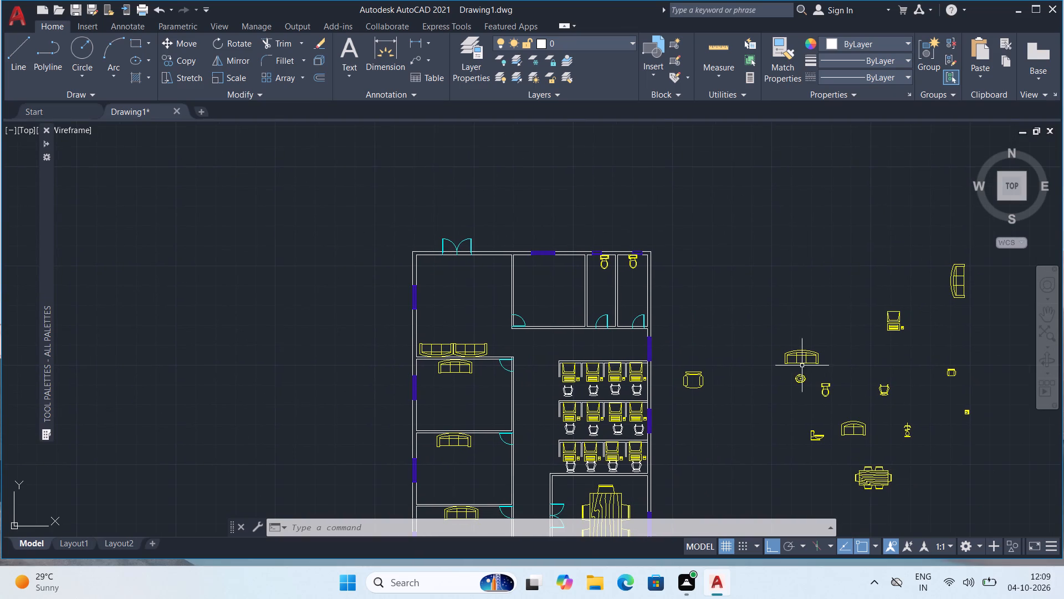
Rotate the spare two-seat loveseat east of the floor plan by 270 degrees so its back faces east.
{"action": "left_click", "coordinate": [863, 430]}
{"action": "scroll", "coordinate": [860, 423], "scroll_direction": "up", "scroll_amount": 2}
{"action": "scroll", "coordinate": [860, 422], "scroll_direction": "down", "scroll_amount": 1}
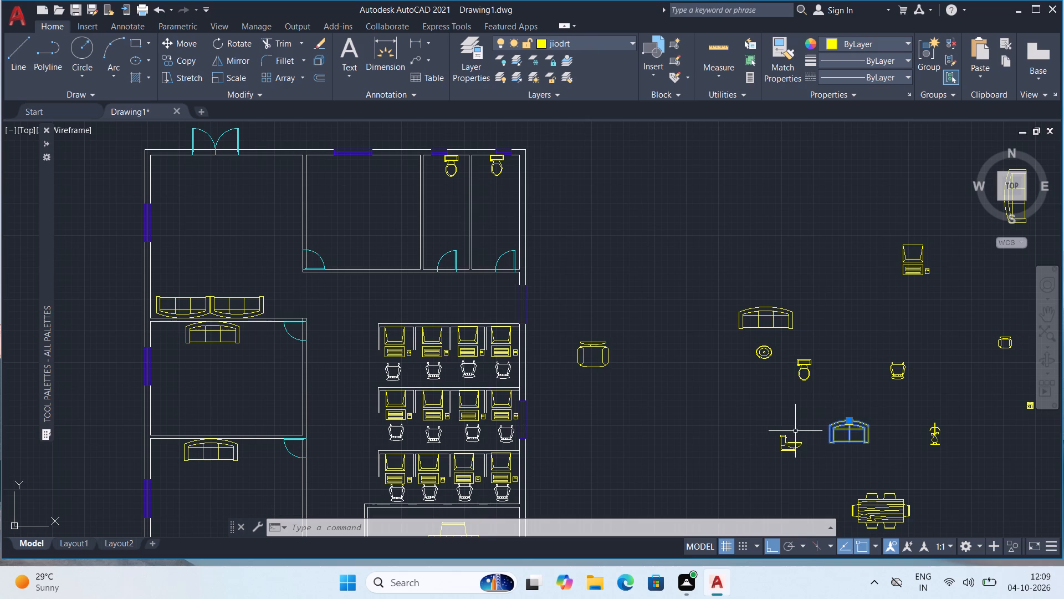
{"action": "scroll", "coordinate": [802, 430], "scroll_direction": "up", "scroll_amount": 1}
{"action": "middle_click_drag", "start_coordinate": [841, 492], "coordinate": [818, 456]}
{"action": "left_click", "coordinate": [218, 40]}
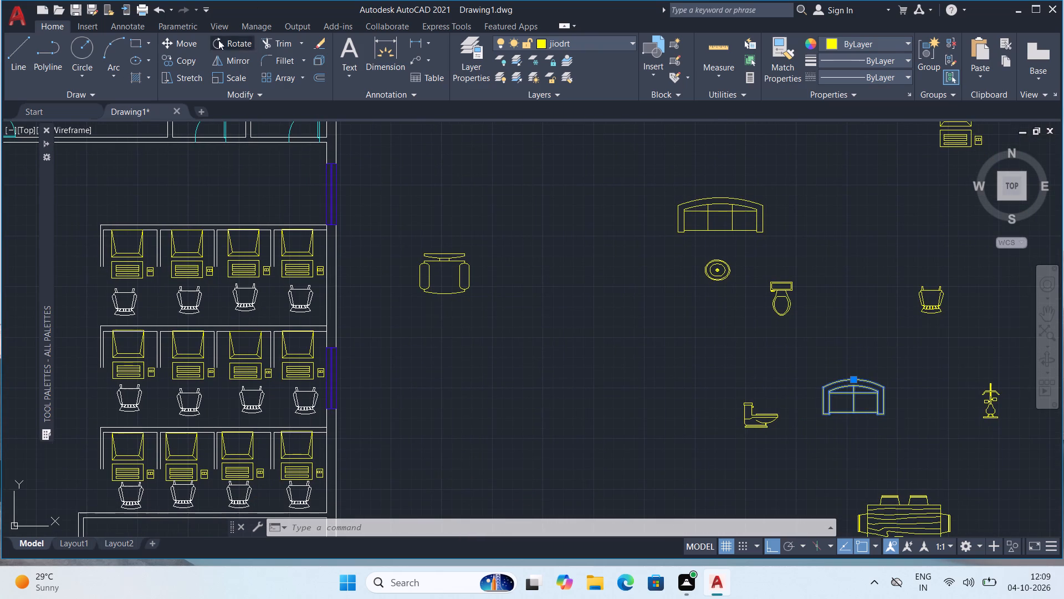
{"action": "left_click", "coordinate": [878, 407]}
{"action": "left_click", "coordinate": [879, 465]}
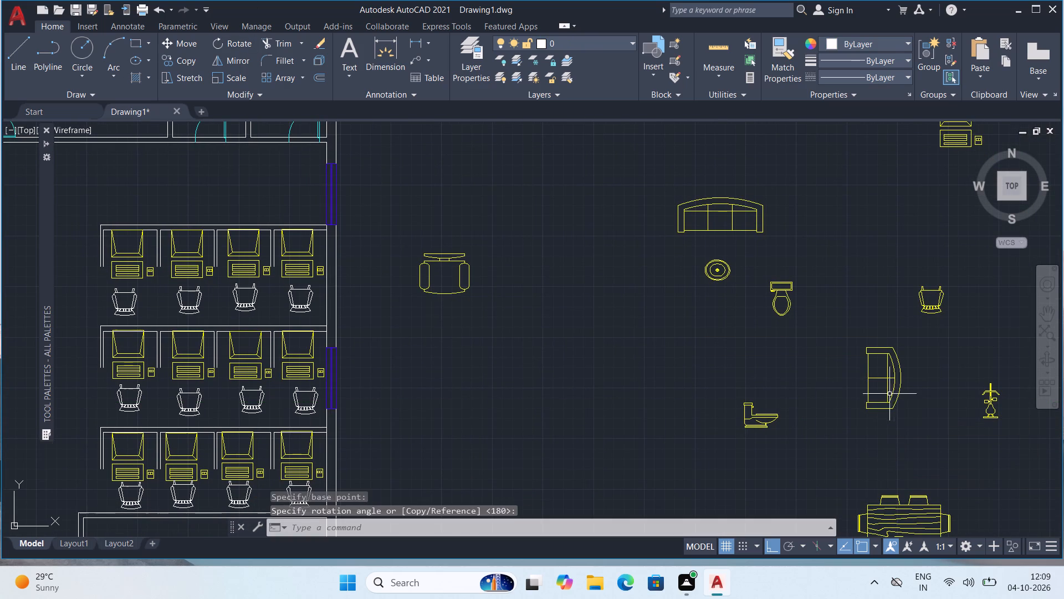
Copy the rotated loveseat and place it against the east wall of the north room beside the restrooms.
{"action": "left_click", "coordinate": [888, 387]}
{"action": "scroll", "coordinate": [888, 386], "scroll_direction": "down", "scroll_amount": 1}
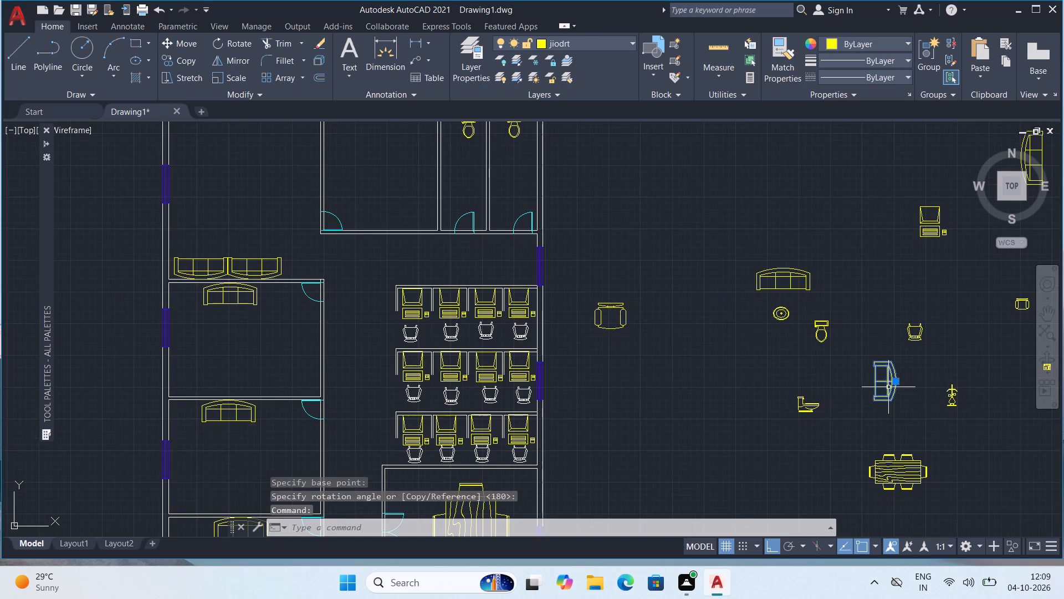
{"action": "key", "text": "ctrl+c"}
{"action": "key", "text": "ctrl+v"}
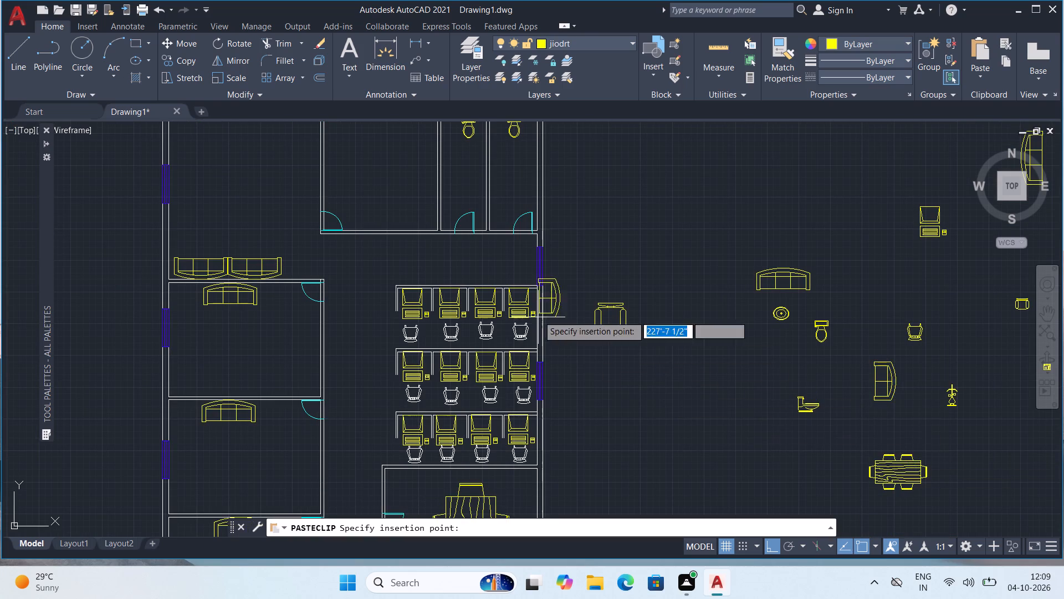
{"action": "middle_click_drag", "start_coordinate": [540, 314], "coordinate": [756, 523]}
{"action": "scroll", "coordinate": [672, 432], "scroll_direction": "up", "scroll_amount": 3}
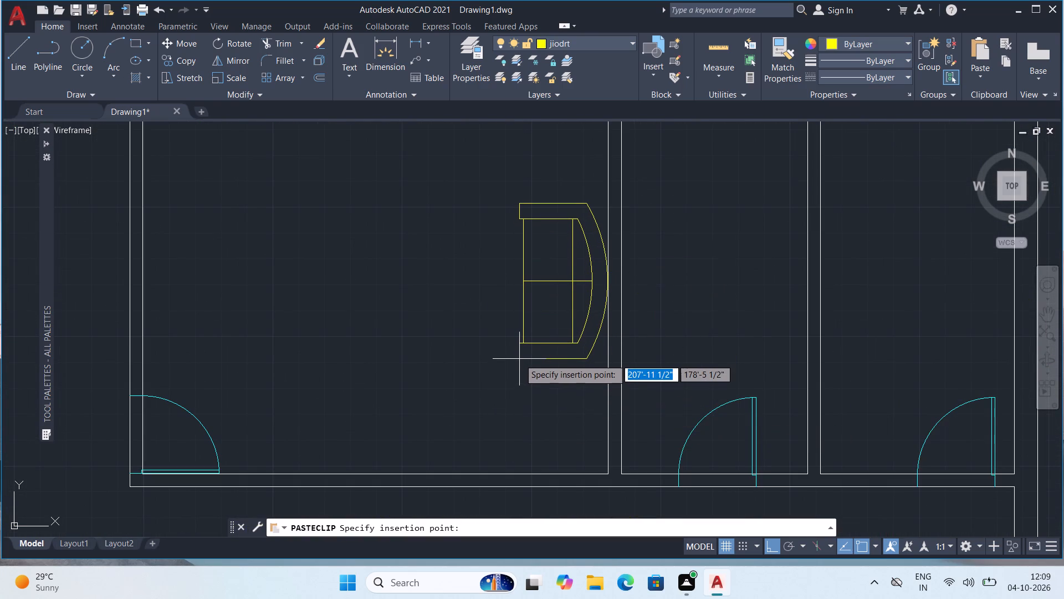
{"action": "left_click", "coordinate": [518, 378]}
Rotate the spare loveseat by another 270 degrees so its back faces south.
{"action": "scroll", "coordinate": [528, 373], "scroll_direction": "down", "scroll_amount": 3}
{"action": "middle_click_drag", "start_coordinate": [574, 448], "coordinate": [570, 353]}
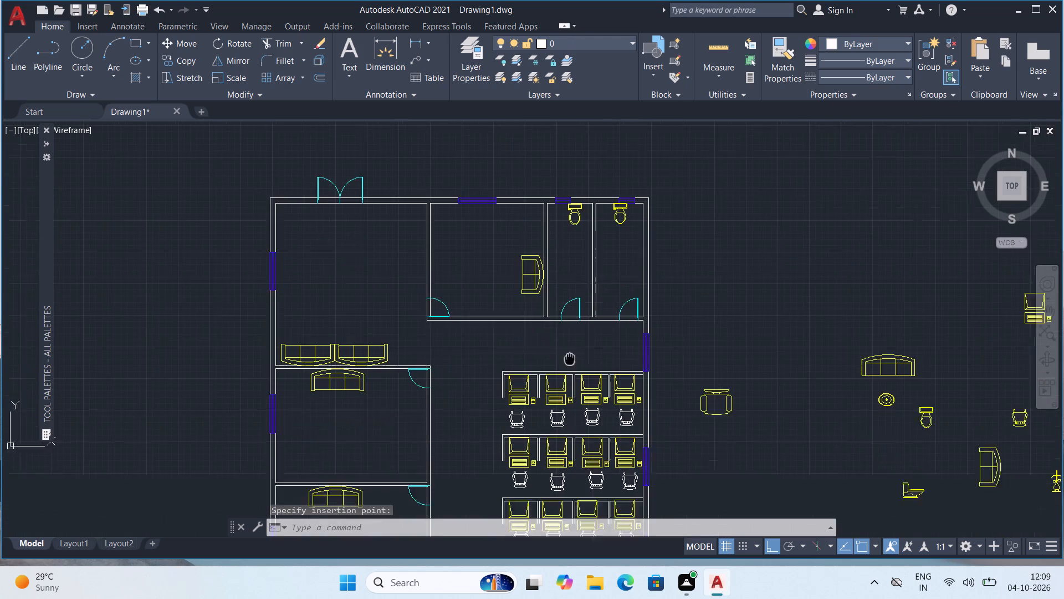
{"action": "middle_click_drag", "start_coordinate": [570, 353], "coordinate": [570, 315]}
{"action": "left_click", "coordinate": [979, 433]}
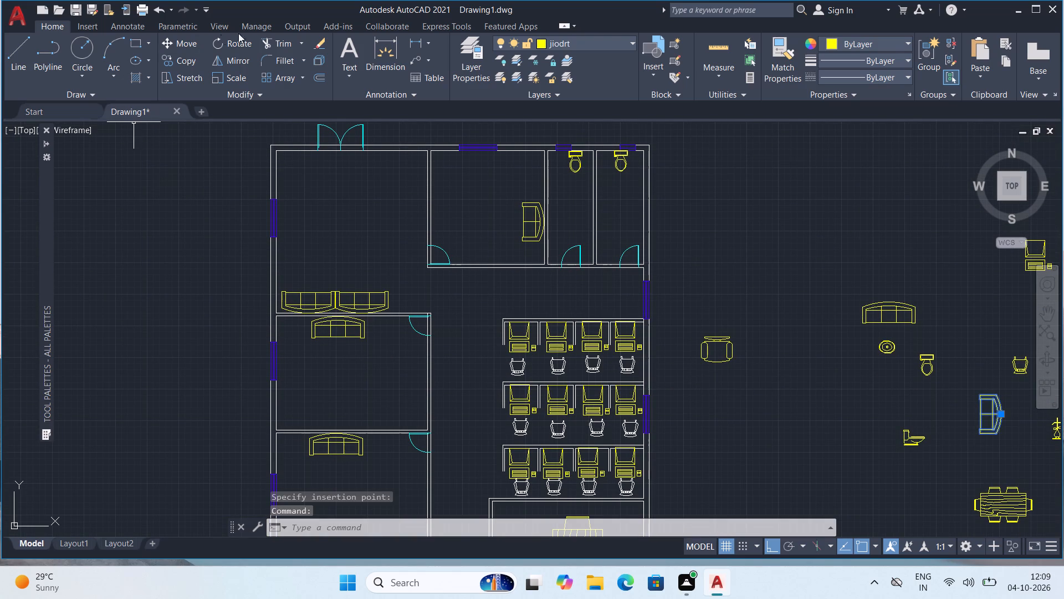
{"action": "left_click", "coordinate": [234, 43]}
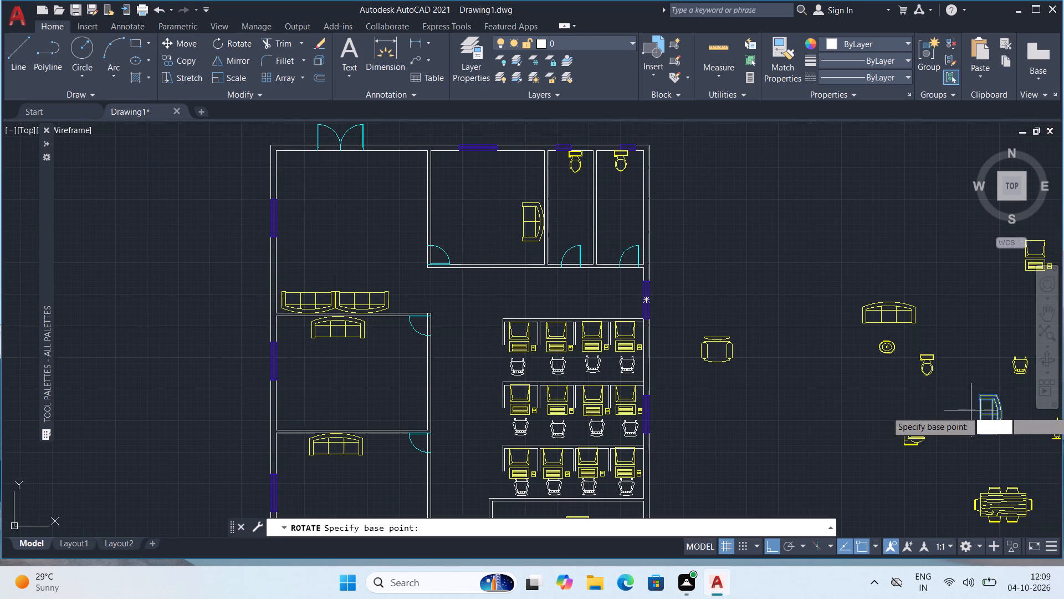
{"action": "left_click", "coordinate": [990, 427]}
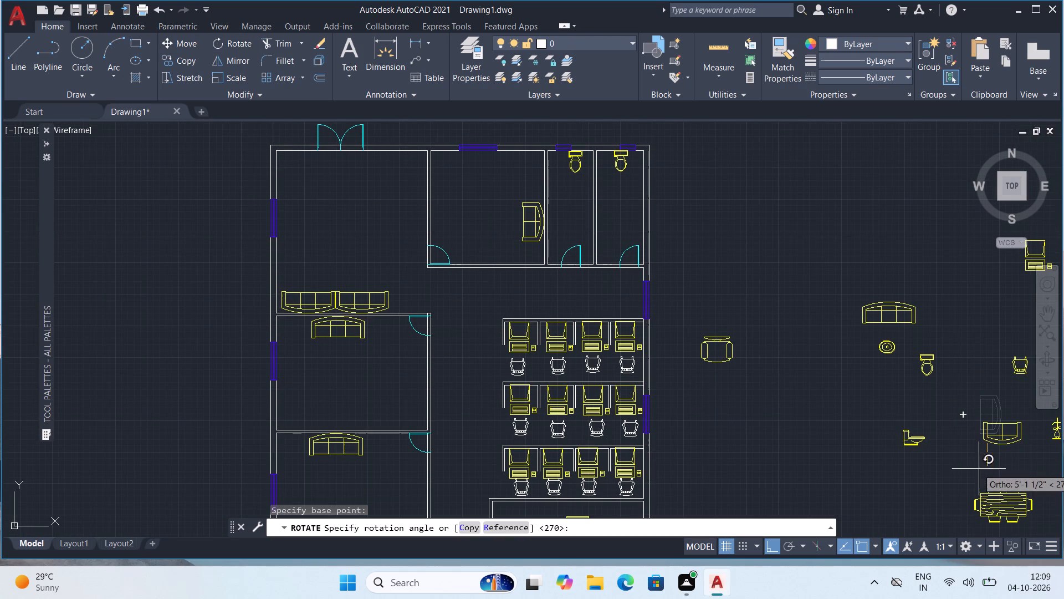
{"action": "left_click", "coordinate": [985, 469]}
Copy the south-backed loveseat and place it along the south wall of the room beside the restrooms.
{"action": "left_click", "coordinate": [1002, 441]}
{"action": "key", "text": "ctrl+c"}
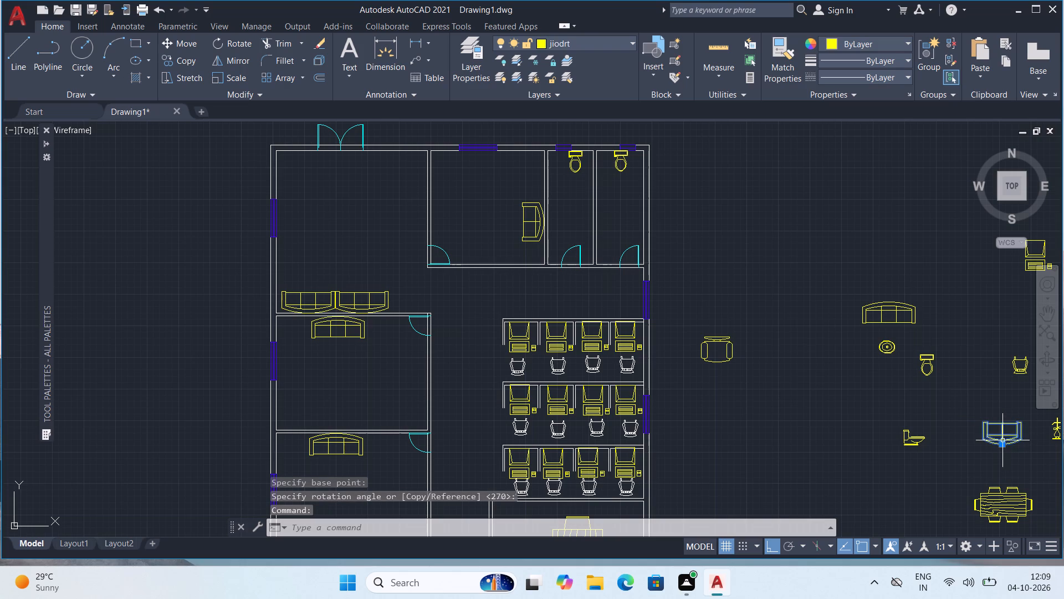
{"action": "key", "text": "ctrl+v"}
{"action": "scroll", "coordinate": [401, 250], "scroll_direction": "up", "scroll_amount": 2}
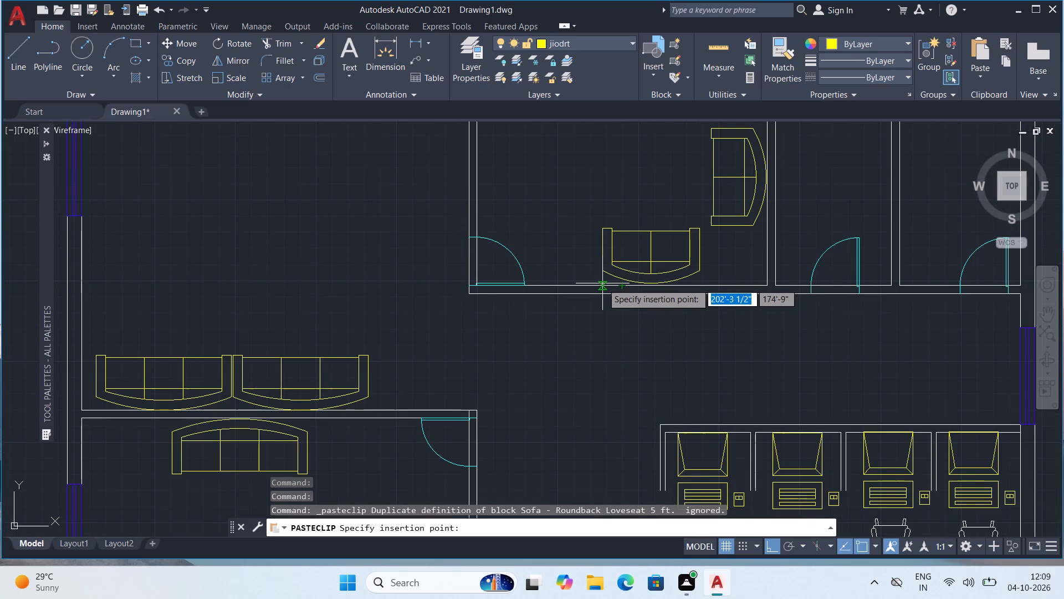
{"action": "left_click", "coordinate": [602, 283]}
Copy the spare six-chair wooden table and place it in the northern part of the room beside the restrooms.
{"action": "scroll", "coordinate": [648, 273], "scroll_direction": "down", "scroll_amount": 1}
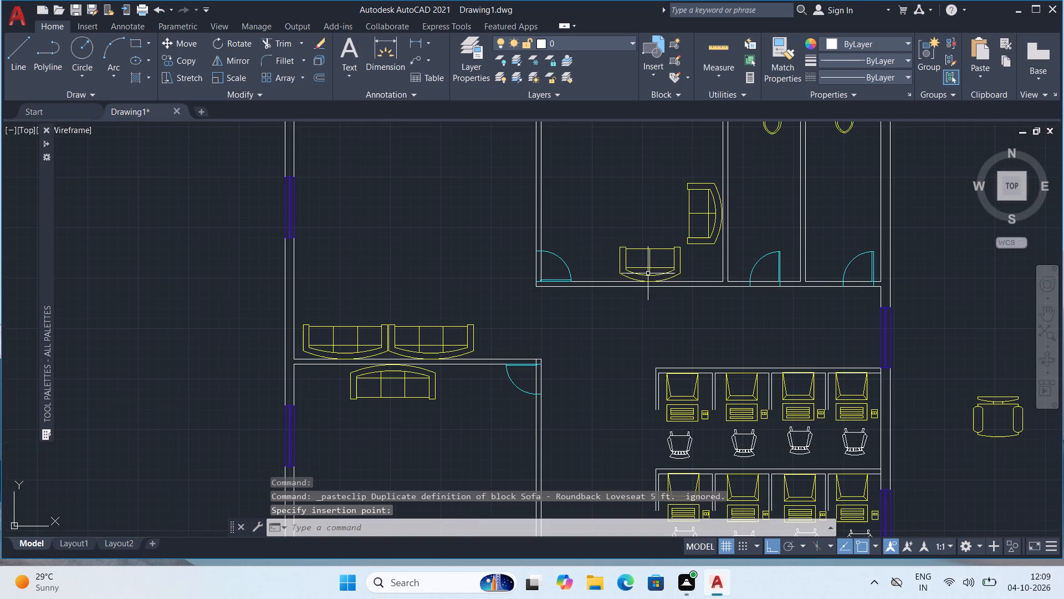
{"action": "middle_click_drag", "start_coordinate": [685, 347], "coordinate": [687, 395]}
{"action": "scroll", "coordinate": [686, 395], "scroll_direction": "down", "scroll_amount": 1}
{"action": "middle_click_drag", "start_coordinate": [656, 321], "coordinate": [647, 308]}
{"action": "scroll", "coordinate": [648, 311], "scroll_direction": "down", "scroll_amount": 1}
{"action": "middle_click_drag", "start_coordinate": [702, 364], "coordinate": [622, 253]}
{"action": "middle_click_drag", "start_coordinate": [966, 313], "coordinate": [914, 344]}
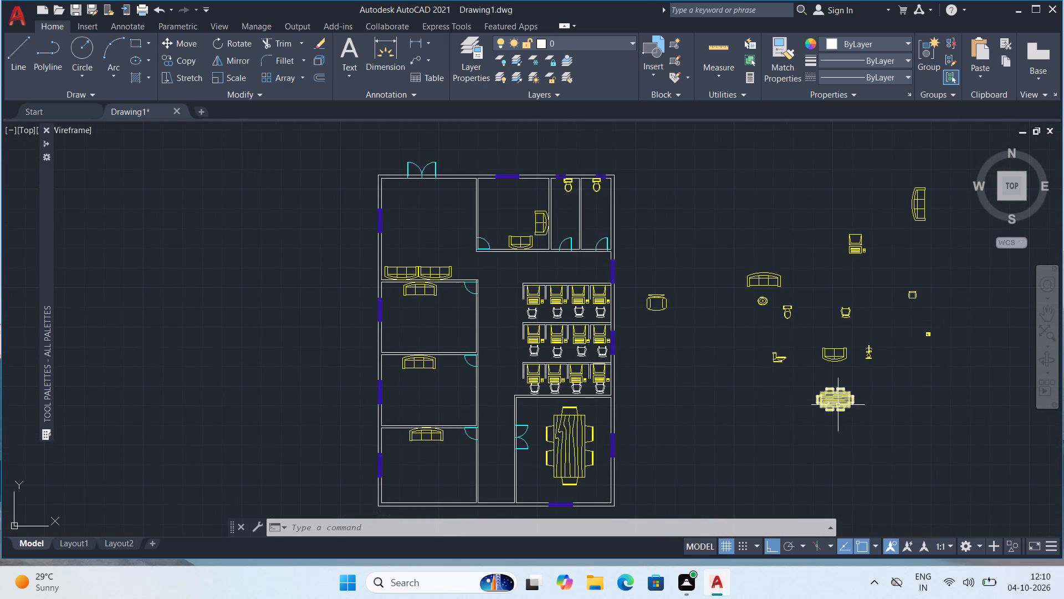
{"action": "left_click", "coordinate": [838, 404]}
{"action": "scroll", "coordinate": [841, 398], "scroll_direction": "up", "scroll_amount": 3}
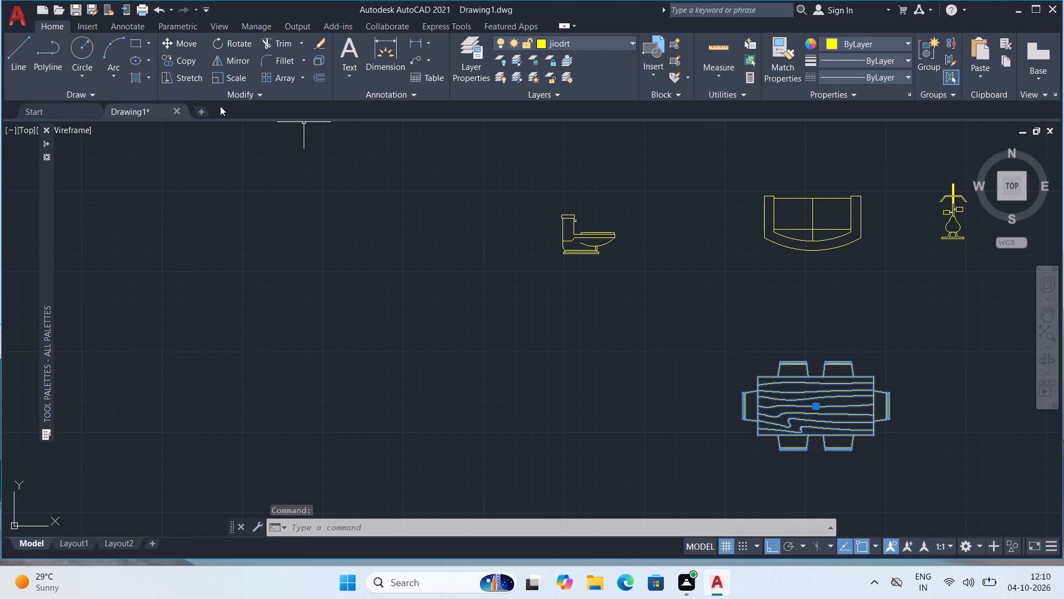
{"action": "scroll", "coordinate": [220, 106], "scroll_direction": "down", "scroll_amount": 3}
{"action": "scroll", "coordinate": [437, 233], "scroll_direction": "down", "scroll_amount": 1}
{"action": "middle_click_drag", "start_coordinate": [366, 258], "coordinate": [479, 367]}
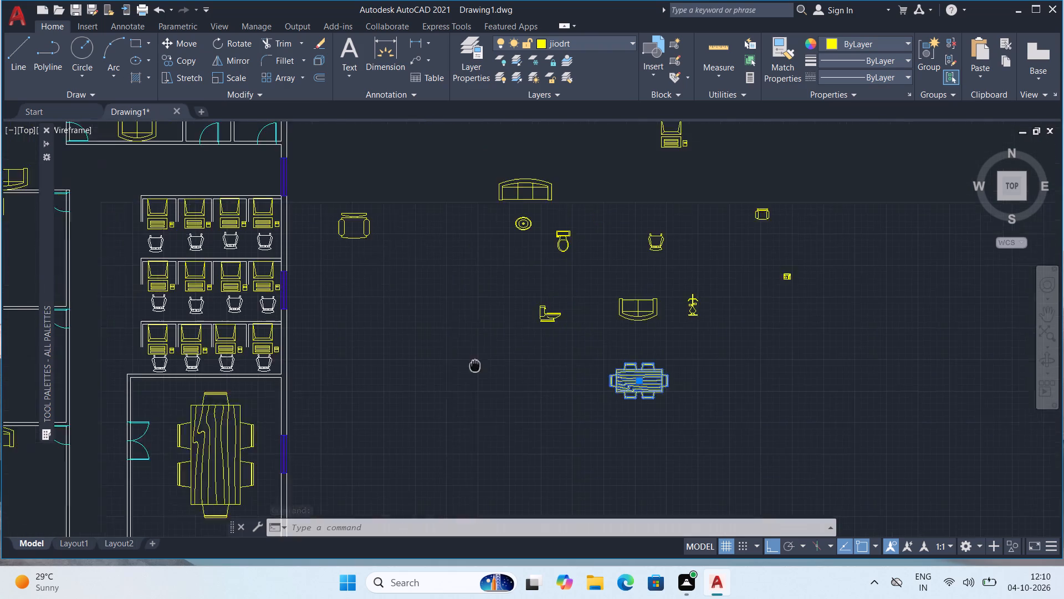
{"action": "middle_click_drag", "start_coordinate": [479, 367], "coordinate": [566, 389]}
{"action": "scroll", "coordinate": [569, 388], "scroll_direction": "down", "scroll_amount": 1}
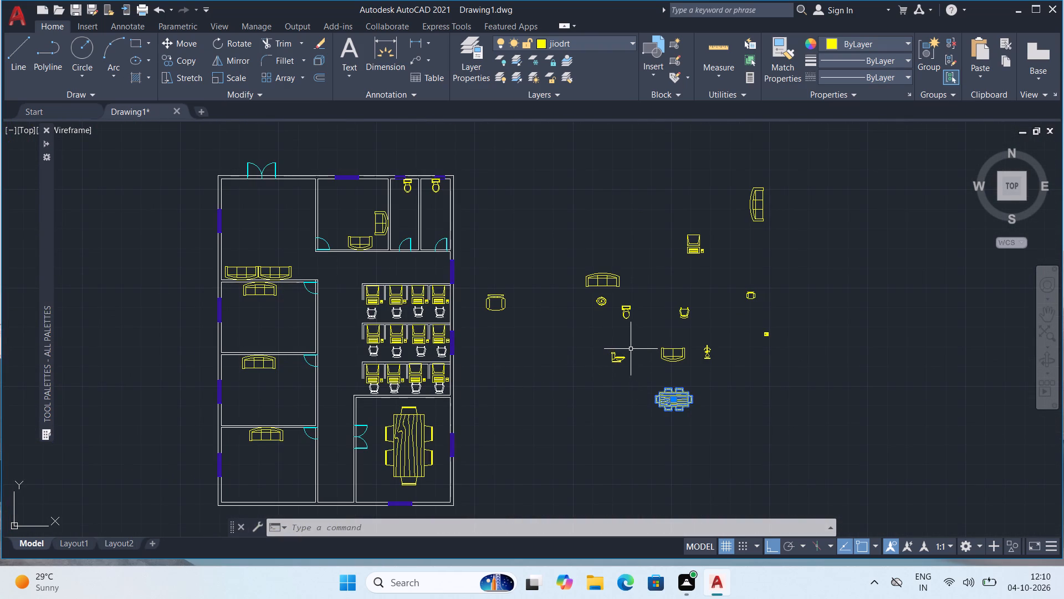
{"action": "key", "text": "ctrl+c"}
{"action": "key", "text": "ctrl+v"}
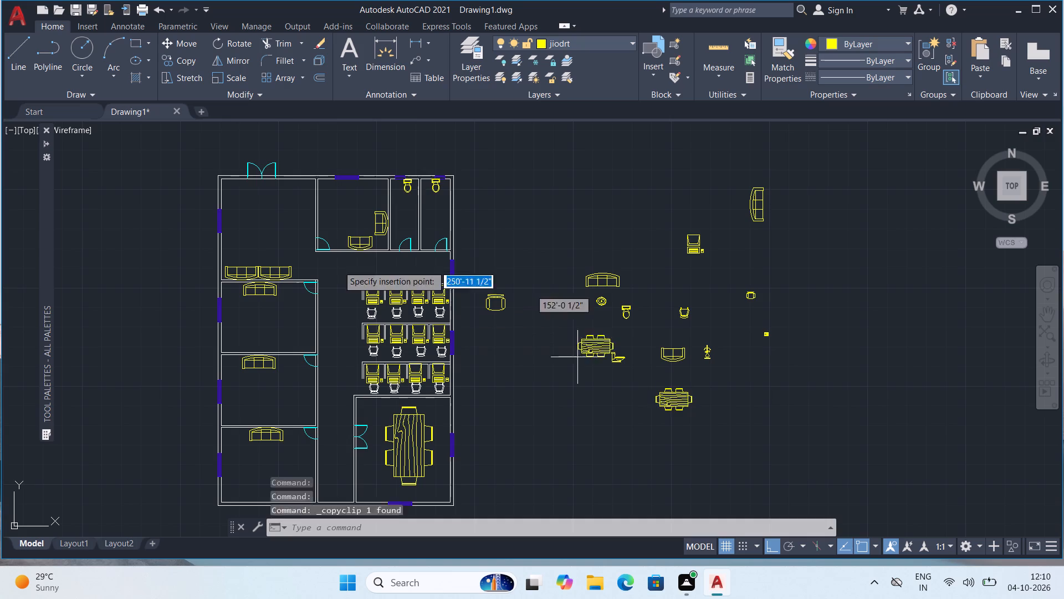
{"action": "scroll", "coordinate": [320, 184], "scroll_direction": "up", "scroll_amount": 1}
{"action": "left_click", "coordinate": [336, 230]}
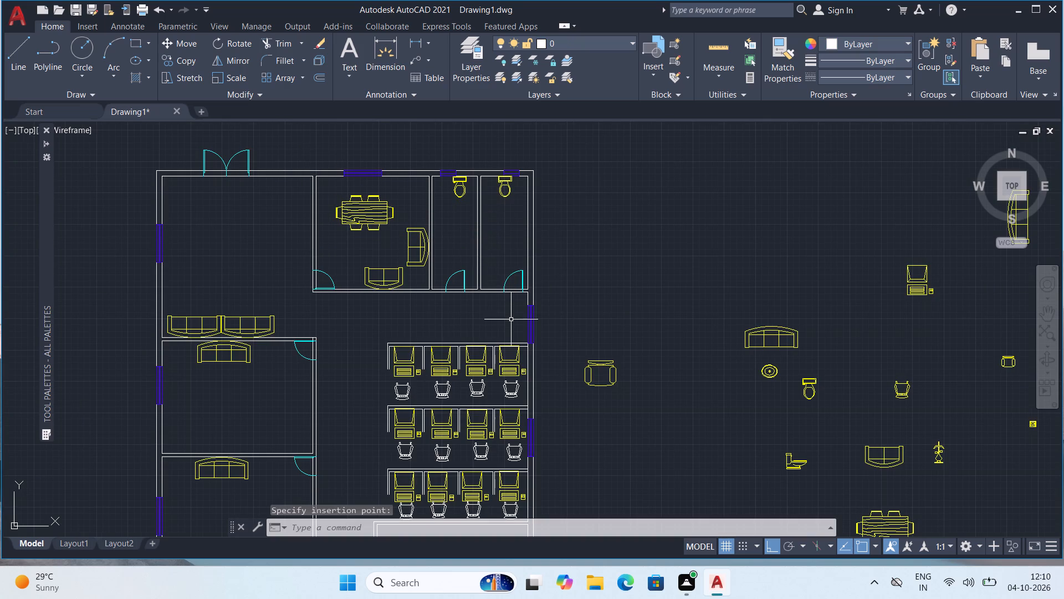
Inspect the whole floor plan and the remaining spare furniture blocks to its east.
{"action": "middle_click_drag", "start_coordinate": [550, 413], "coordinate": [601, 307]}
{"action": "scroll", "coordinate": [609, 324], "scroll_direction": "down", "scroll_amount": 1}
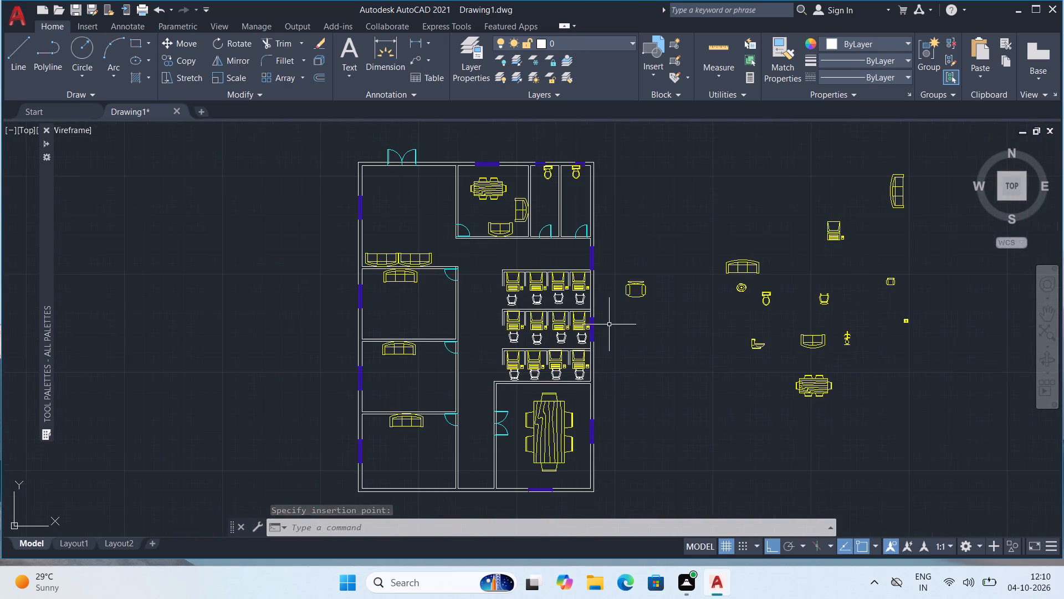
{"action": "middle_click", "coordinate": [635, 351]}
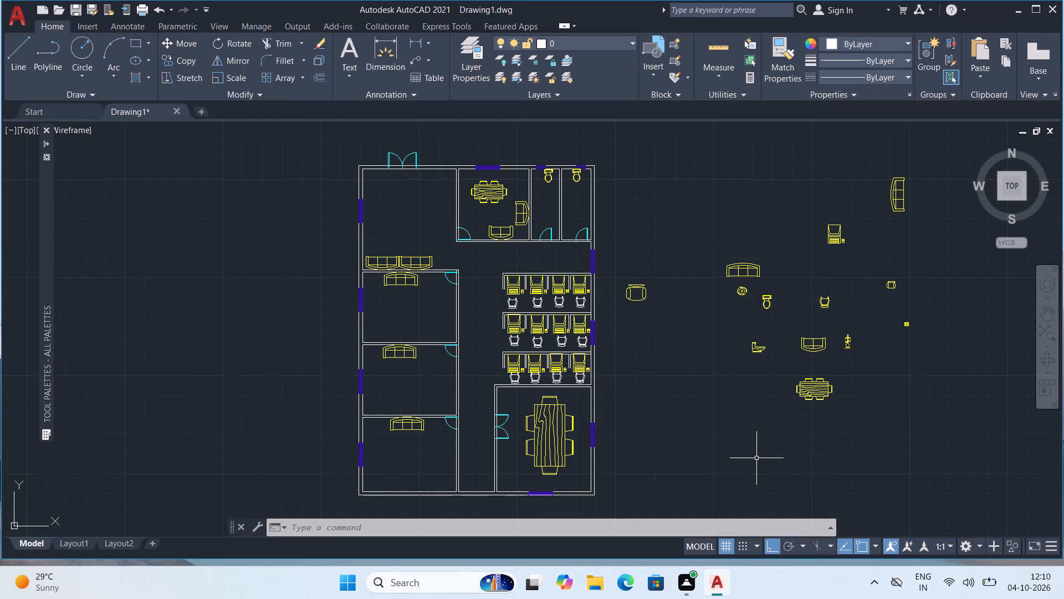
{"action": "middle_click_drag", "start_coordinate": [714, 516], "coordinate": [700, 454]}
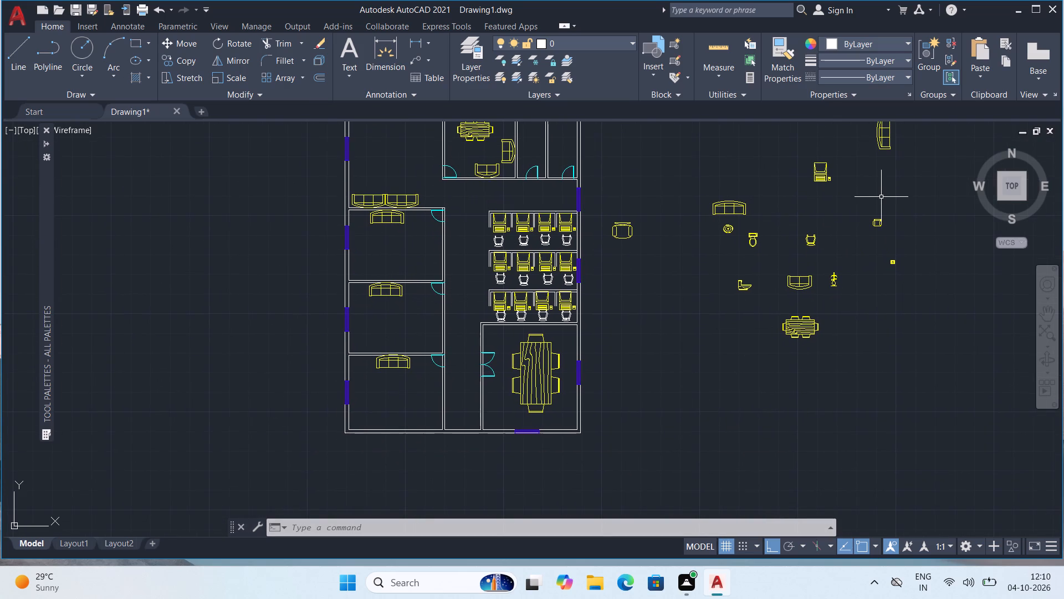
{"action": "scroll", "coordinate": [882, 199], "scroll_direction": "up", "scroll_amount": 1}
{"action": "scroll", "coordinate": [805, 303], "scroll_direction": "down", "scroll_amount": 1}
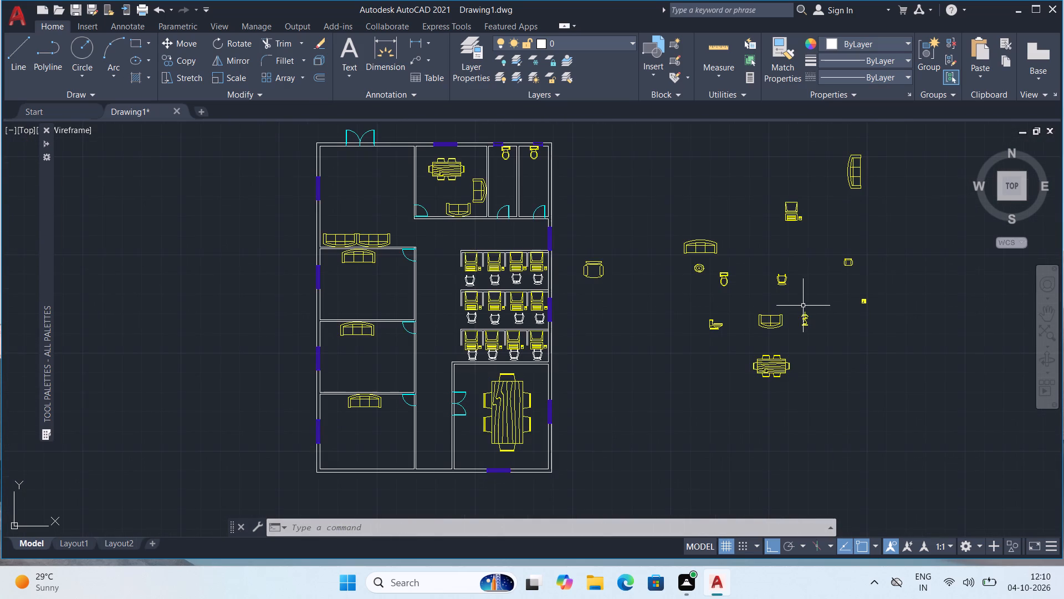
{"action": "middle_click_drag", "start_coordinate": [807, 338], "coordinate": [808, 348]}
{"action": "scroll", "coordinate": [808, 345], "scroll_direction": "up", "scroll_amount": 1}
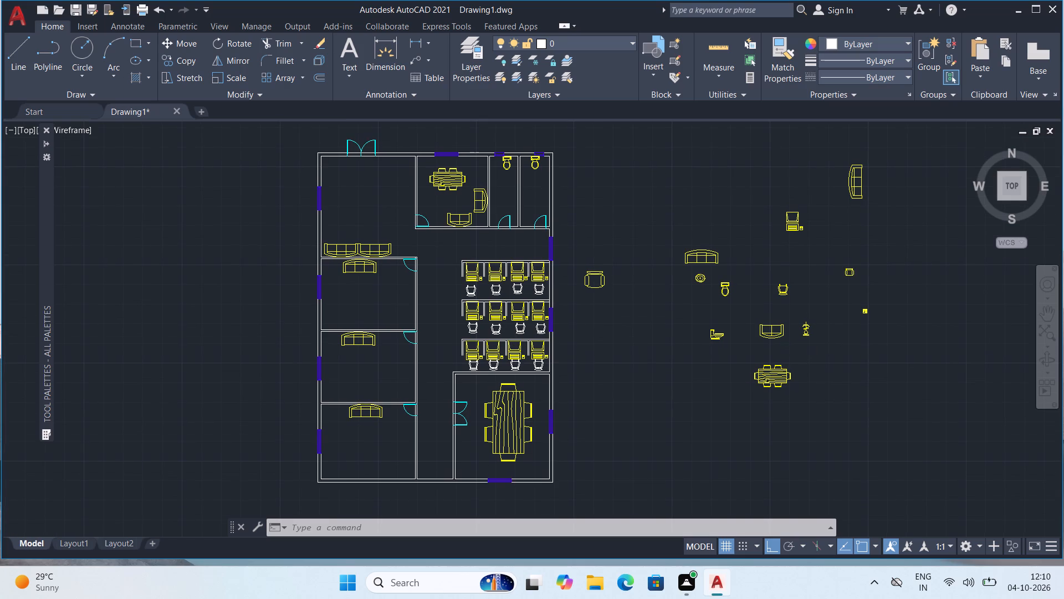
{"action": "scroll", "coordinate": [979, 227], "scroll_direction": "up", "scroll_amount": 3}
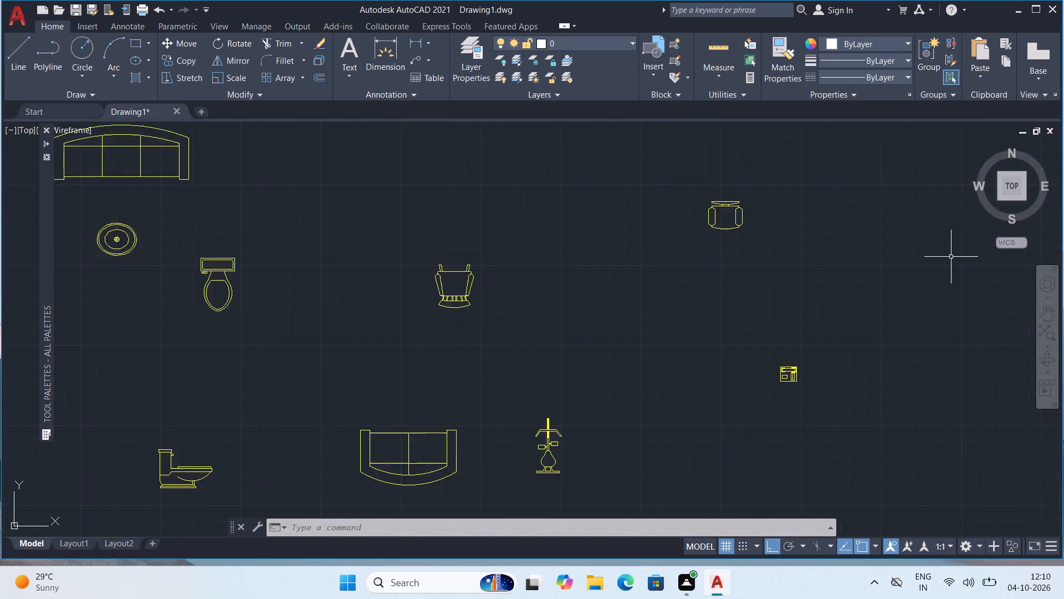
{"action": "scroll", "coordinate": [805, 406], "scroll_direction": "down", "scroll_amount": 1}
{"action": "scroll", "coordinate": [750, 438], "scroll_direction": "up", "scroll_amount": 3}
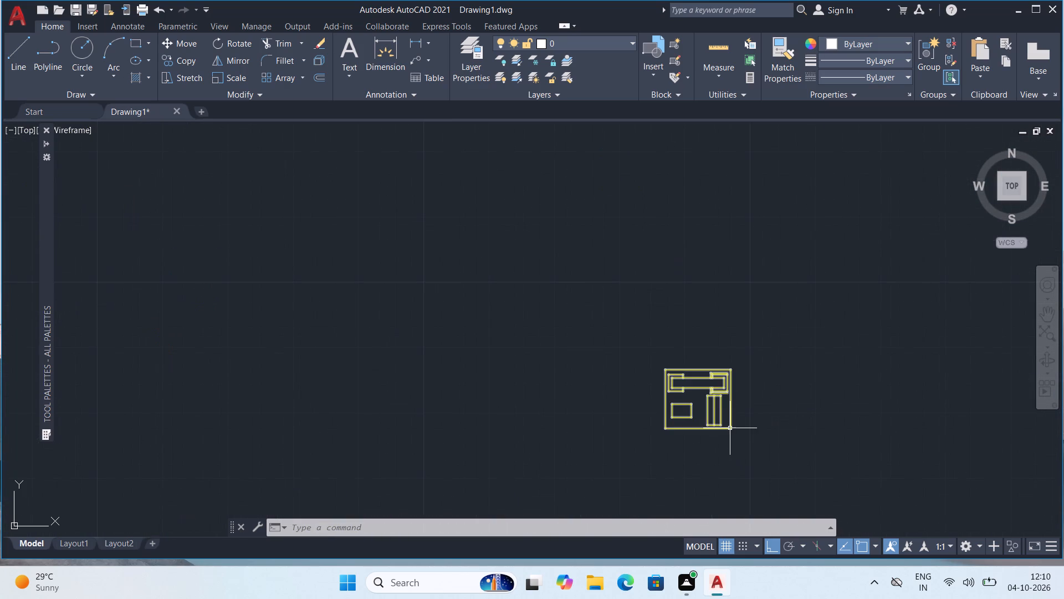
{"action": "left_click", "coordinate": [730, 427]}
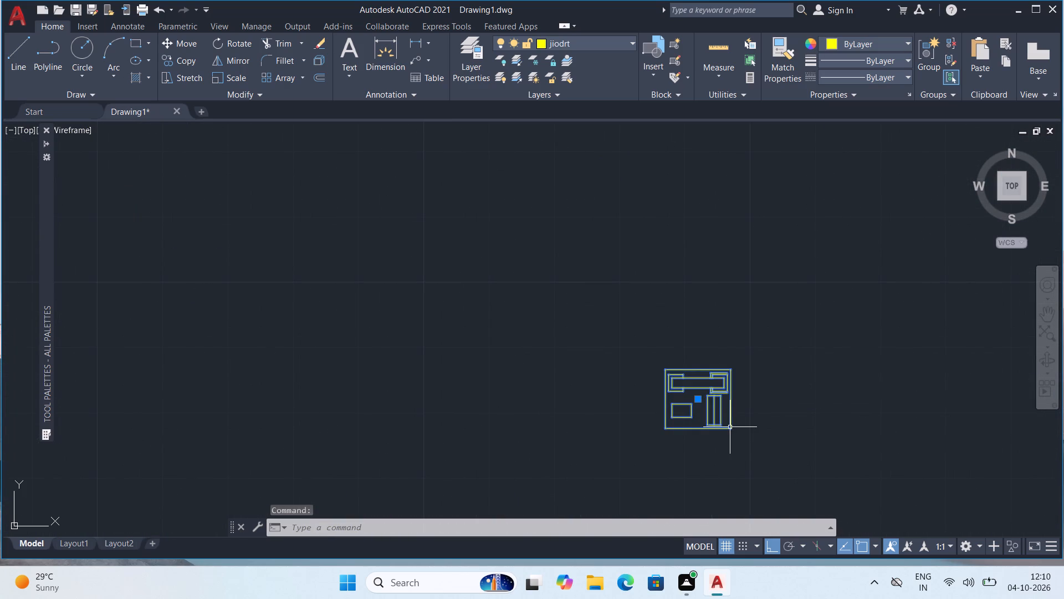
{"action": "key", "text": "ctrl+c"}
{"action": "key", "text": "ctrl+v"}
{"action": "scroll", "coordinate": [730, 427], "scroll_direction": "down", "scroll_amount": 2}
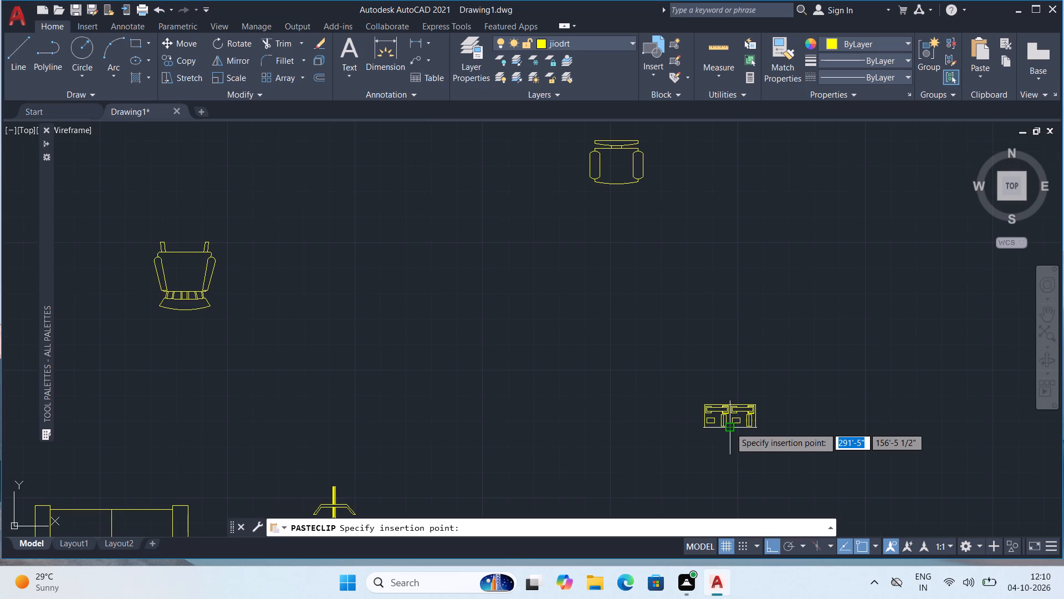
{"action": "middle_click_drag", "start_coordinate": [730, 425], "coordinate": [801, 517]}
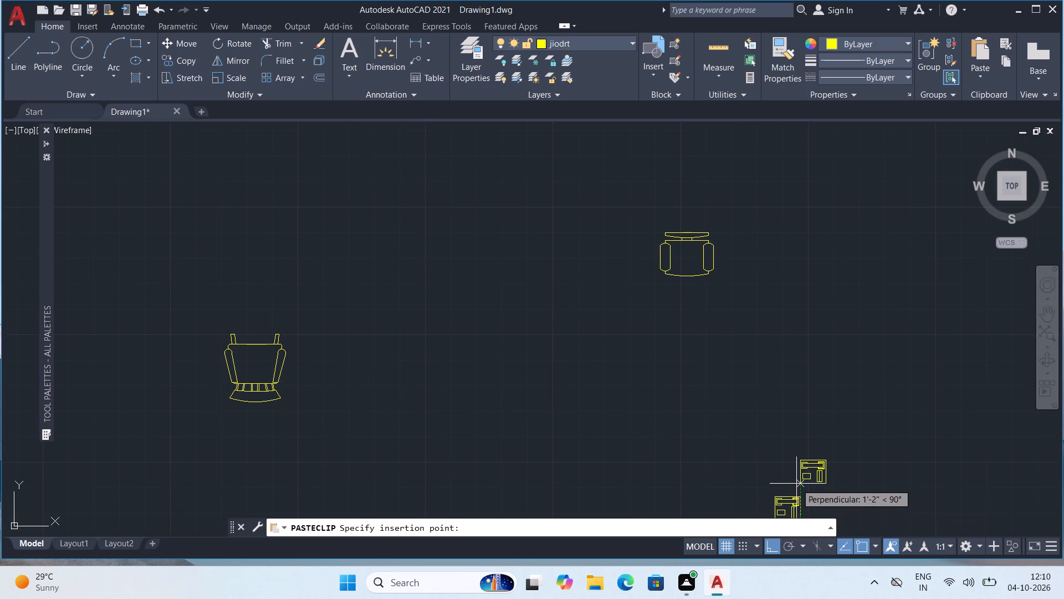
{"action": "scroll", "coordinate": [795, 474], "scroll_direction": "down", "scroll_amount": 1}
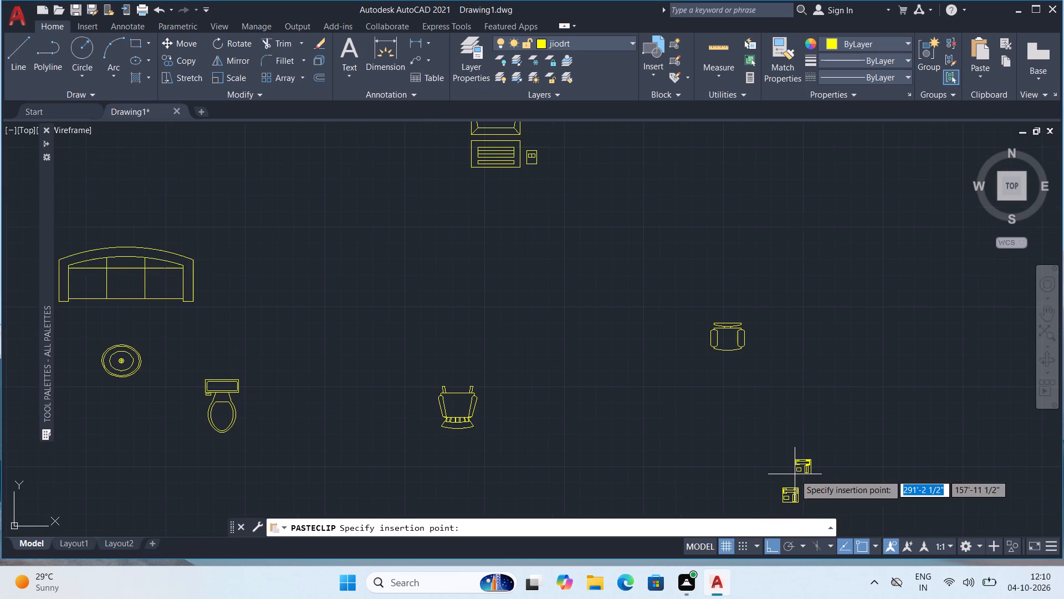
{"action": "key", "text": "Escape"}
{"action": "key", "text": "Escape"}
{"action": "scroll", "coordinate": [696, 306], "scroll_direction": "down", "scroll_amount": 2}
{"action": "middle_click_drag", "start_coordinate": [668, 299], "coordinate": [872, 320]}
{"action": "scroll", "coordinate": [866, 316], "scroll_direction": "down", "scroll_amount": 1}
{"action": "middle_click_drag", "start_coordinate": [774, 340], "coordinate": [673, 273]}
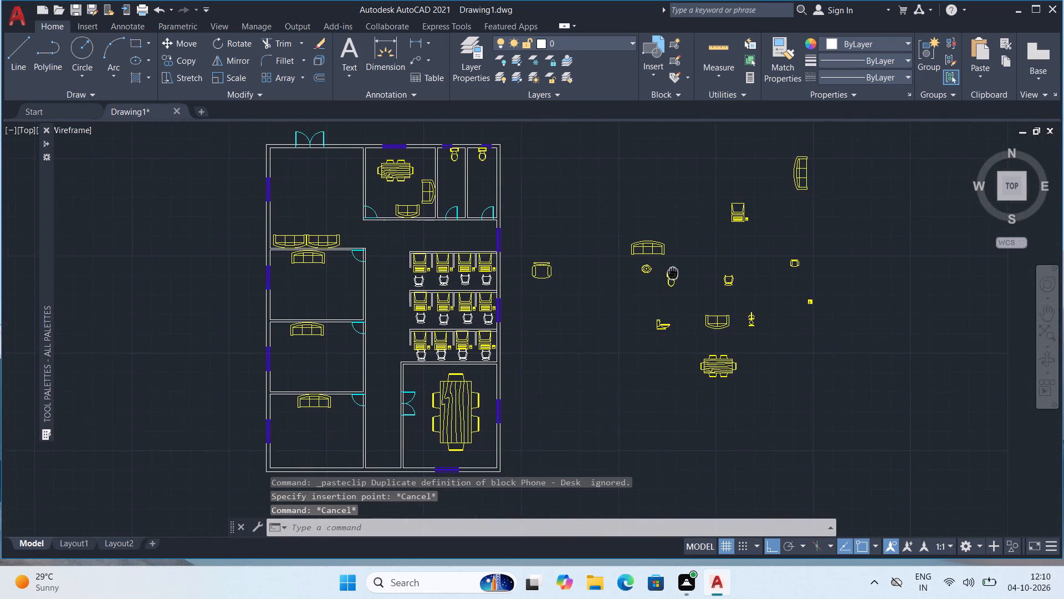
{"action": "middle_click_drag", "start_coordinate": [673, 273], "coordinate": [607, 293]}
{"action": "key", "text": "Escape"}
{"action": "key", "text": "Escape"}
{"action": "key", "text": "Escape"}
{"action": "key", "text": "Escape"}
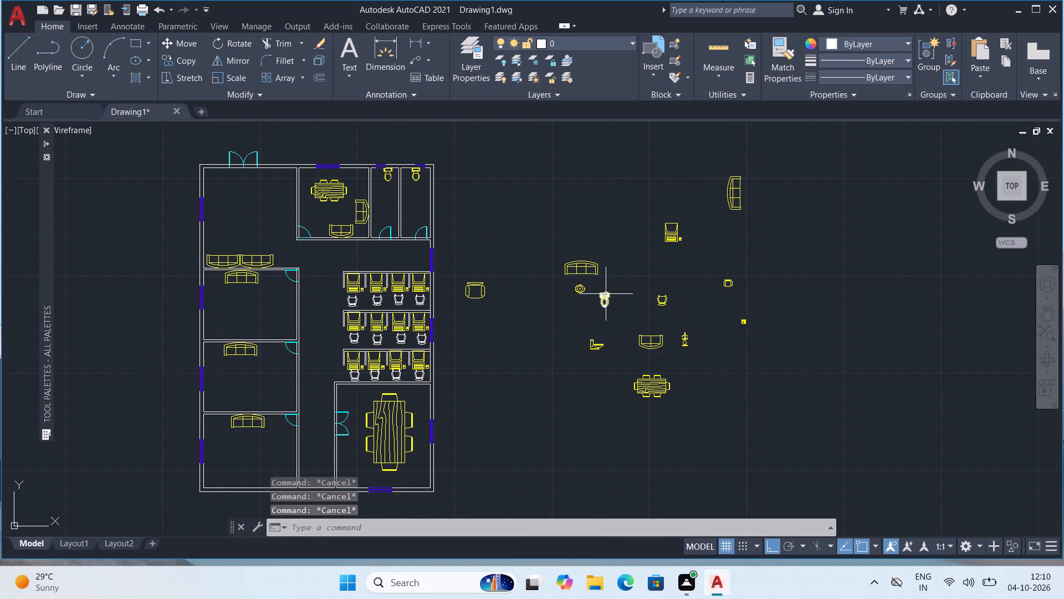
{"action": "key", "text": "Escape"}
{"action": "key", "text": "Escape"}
Draw a vertical line about 8'-5 1/2" long in the empty area east of the spare furniture blocks.
{"action": "middle_click_drag", "start_coordinate": [516, 313], "coordinate": [415, 314]}
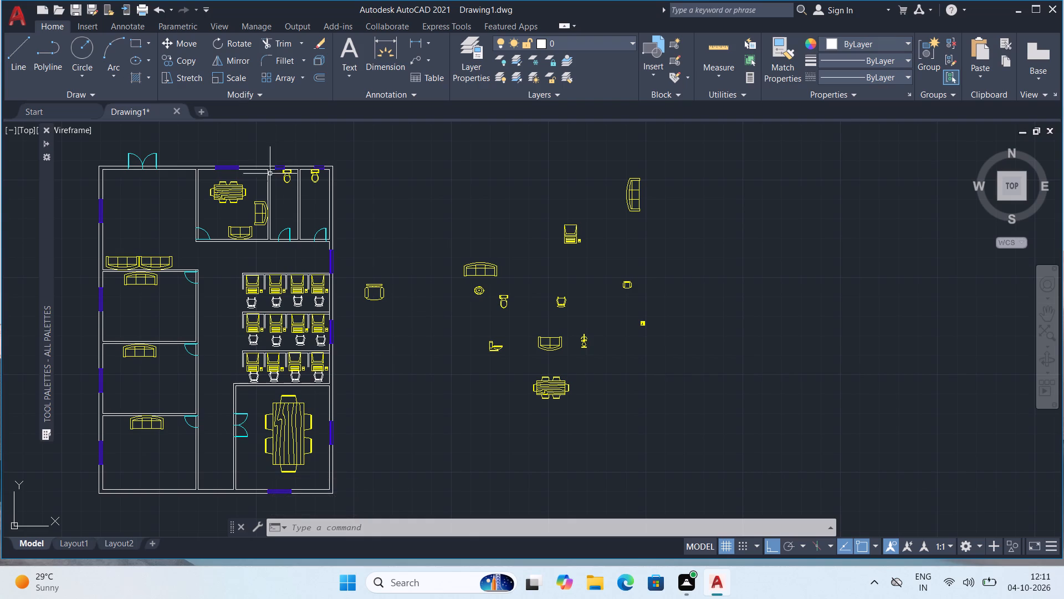
{"action": "left_click", "coordinate": [12, 52]}
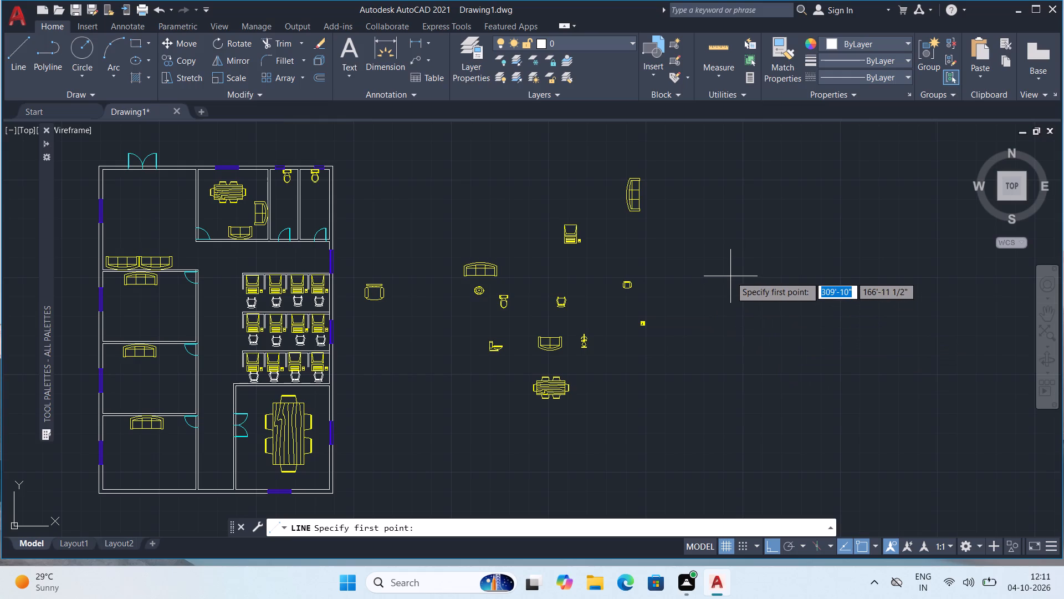
{"action": "left_click", "coordinate": [726, 261]}
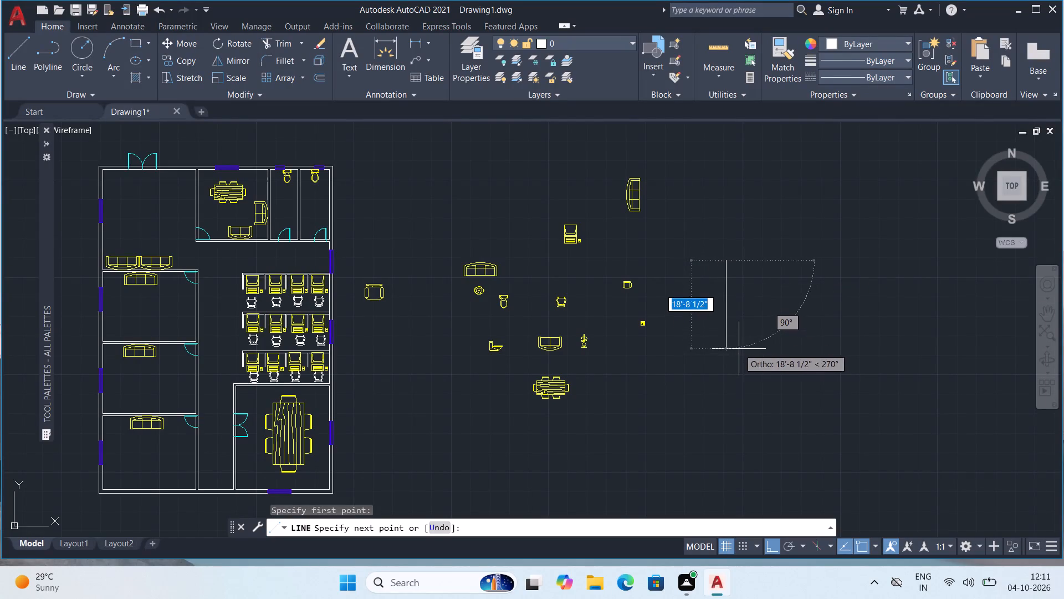
{"action": "scroll", "coordinate": [739, 350], "scroll_direction": "down", "scroll_amount": 1}
{"action": "scroll", "coordinate": [739, 350], "scroll_direction": "up", "scroll_amount": 2}
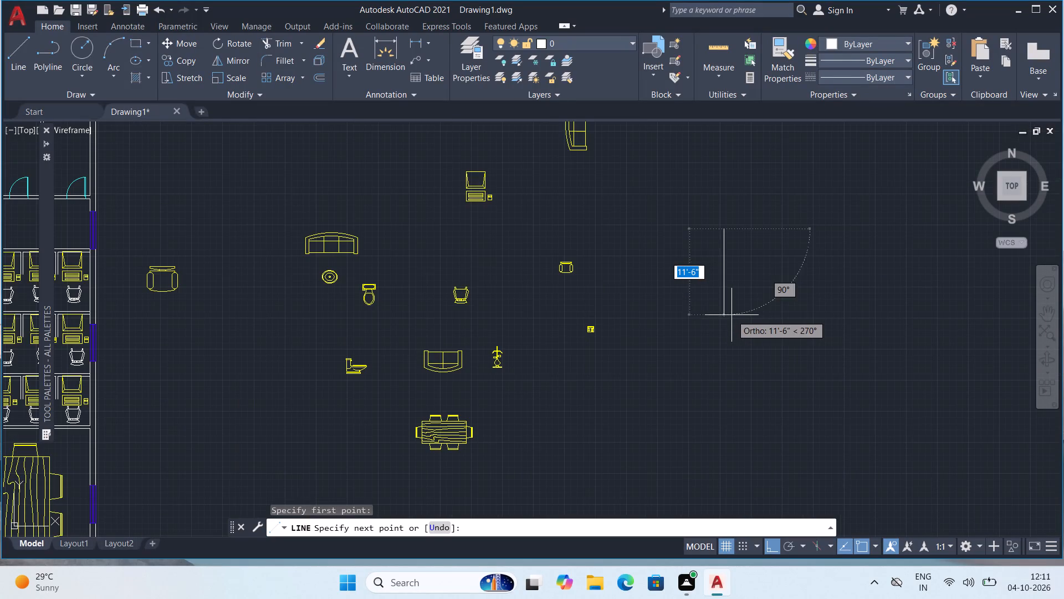
{"action": "scroll", "coordinate": [736, 292], "scroll_direction": "up", "scroll_amount": 1}
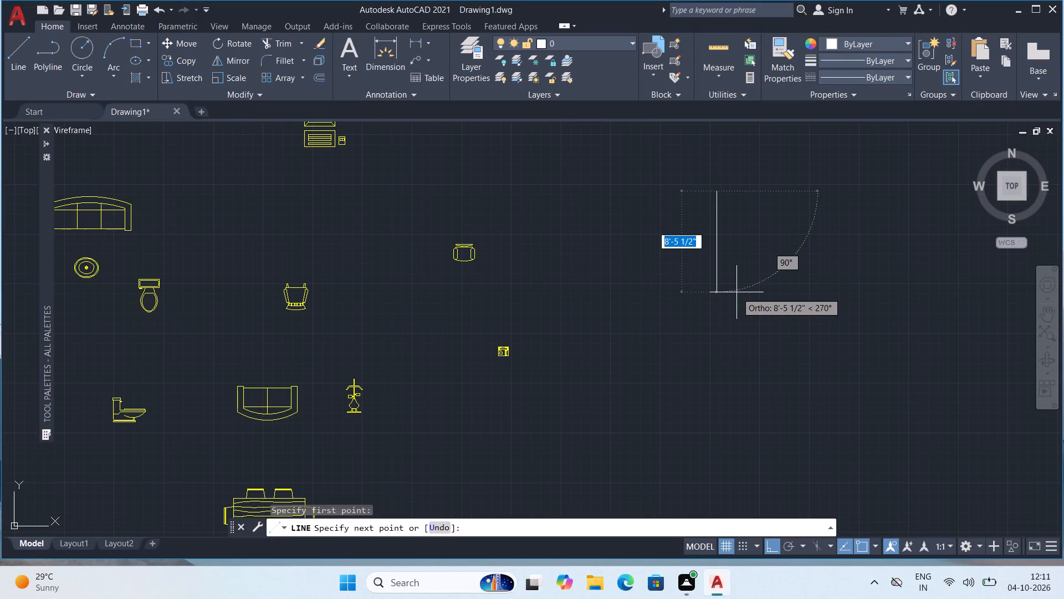
{"action": "left_click", "coordinate": [736, 292]}
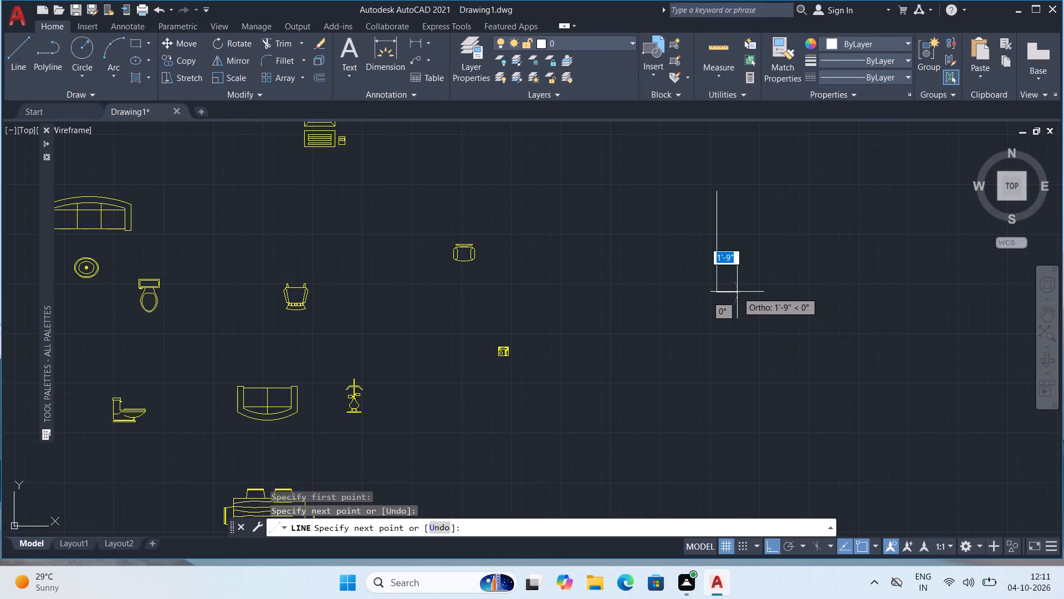
{"action": "key", "text": "Escape"}
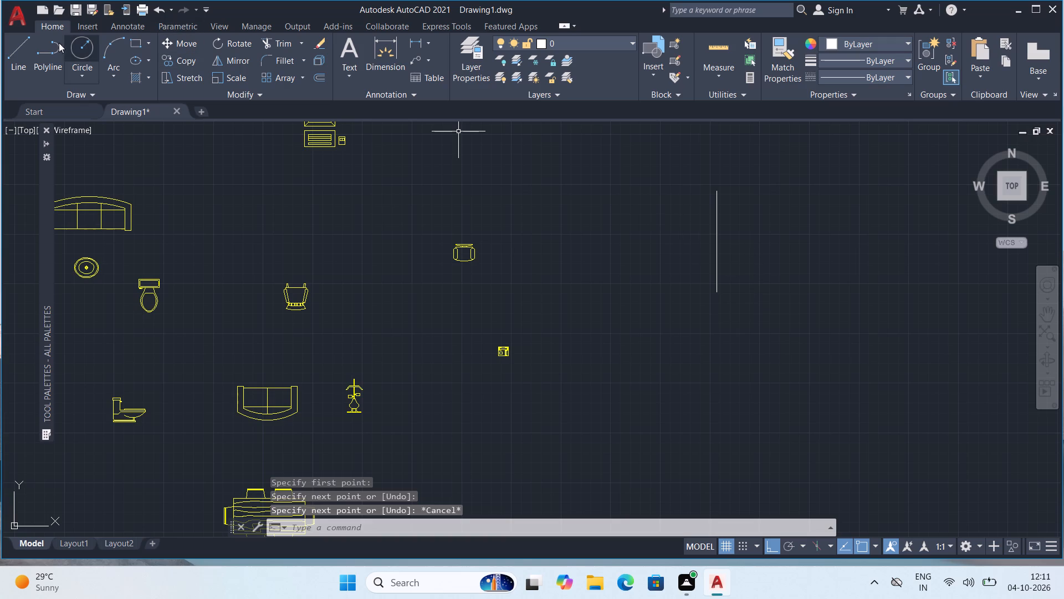
Draw a 180° Start, End, Angle arc between the vertical line's endpoints, bulging west to form a half-circle.
{"action": "left_click", "coordinate": [116, 77]}
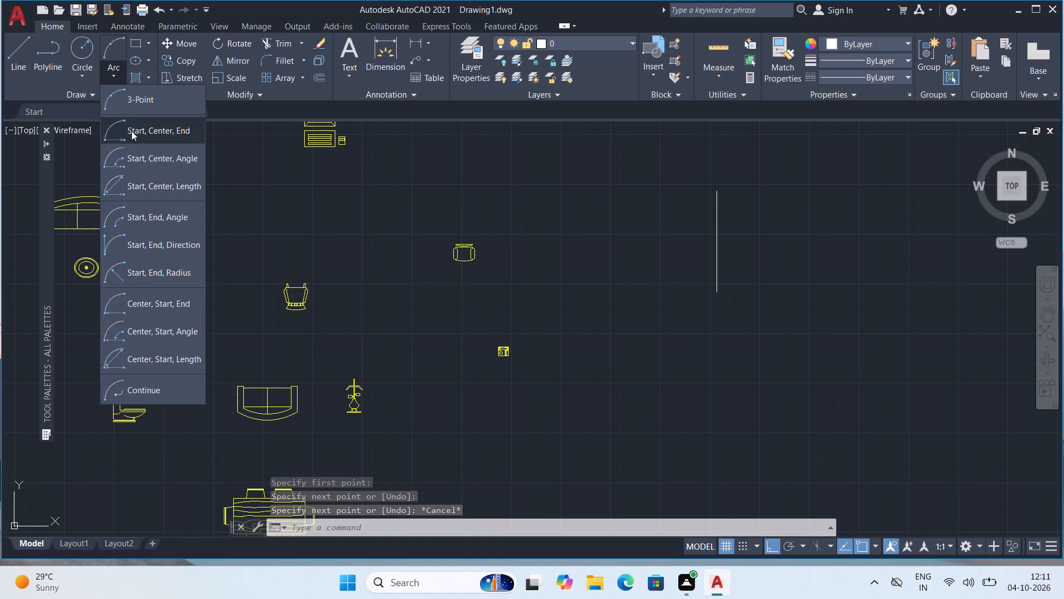
{"action": "left_click", "coordinate": [145, 220]}
{"action": "left_click", "coordinate": [716, 191]}
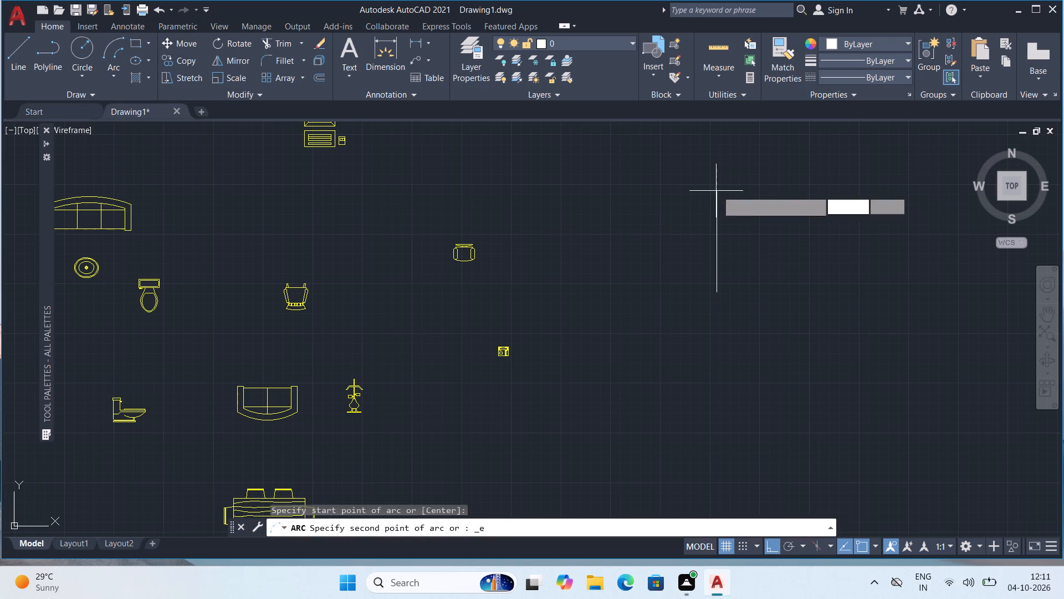
{"action": "left_click", "coordinate": [715, 293]}
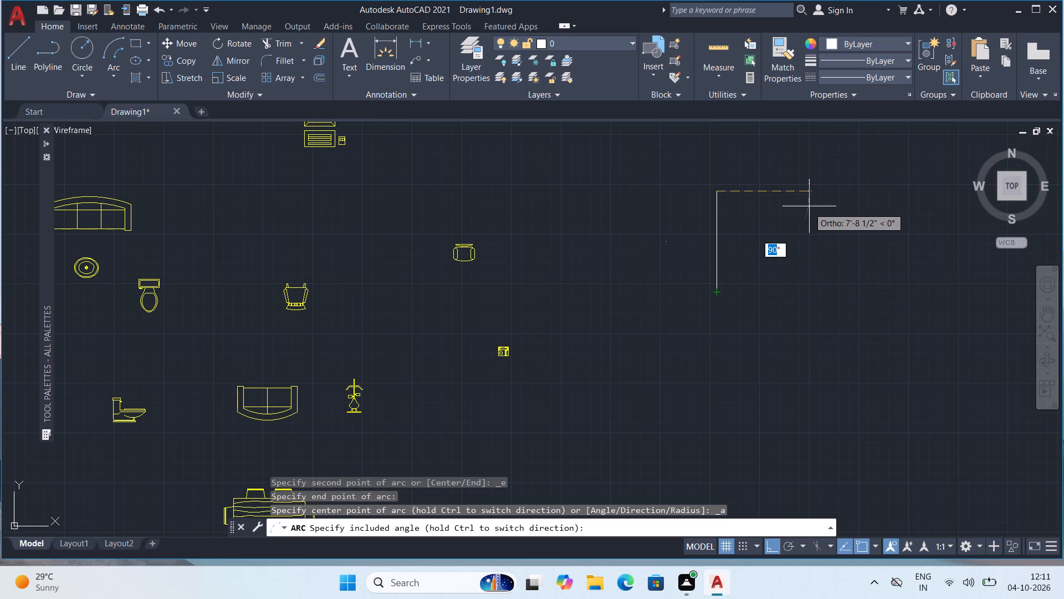
{"action": "scroll", "coordinate": [720, 238], "scroll_direction": "up", "scroll_amount": 4}
{"action": "scroll", "coordinate": [720, 237], "scroll_direction": "down", "scroll_amount": 3}
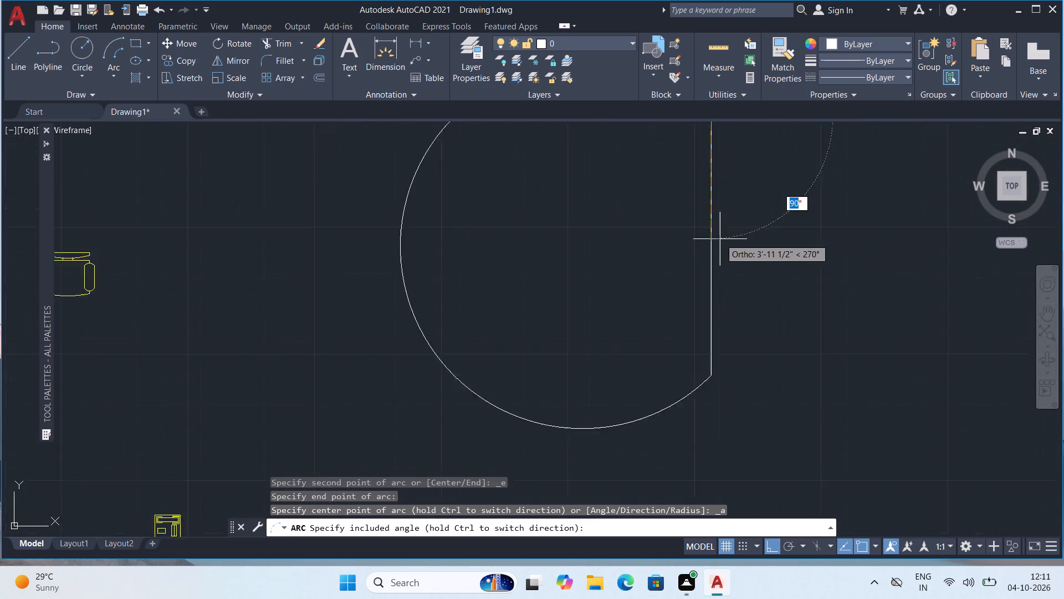
{"action": "scroll", "coordinate": [719, 241], "scroll_direction": "down", "scroll_amount": 3}
{"action": "scroll", "coordinate": [715, 322], "scroll_direction": "down", "scroll_amount": 1}
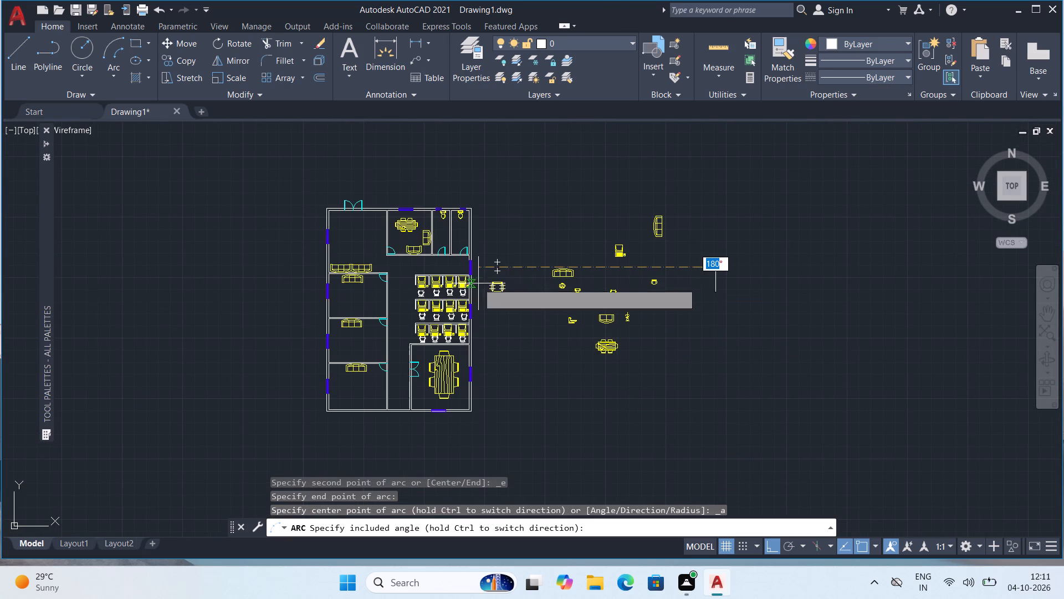
{"action": "left_click", "coordinate": [418, 283]}
{"action": "scroll", "coordinate": [678, 304], "scroll_direction": "up", "scroll_amount": 1}
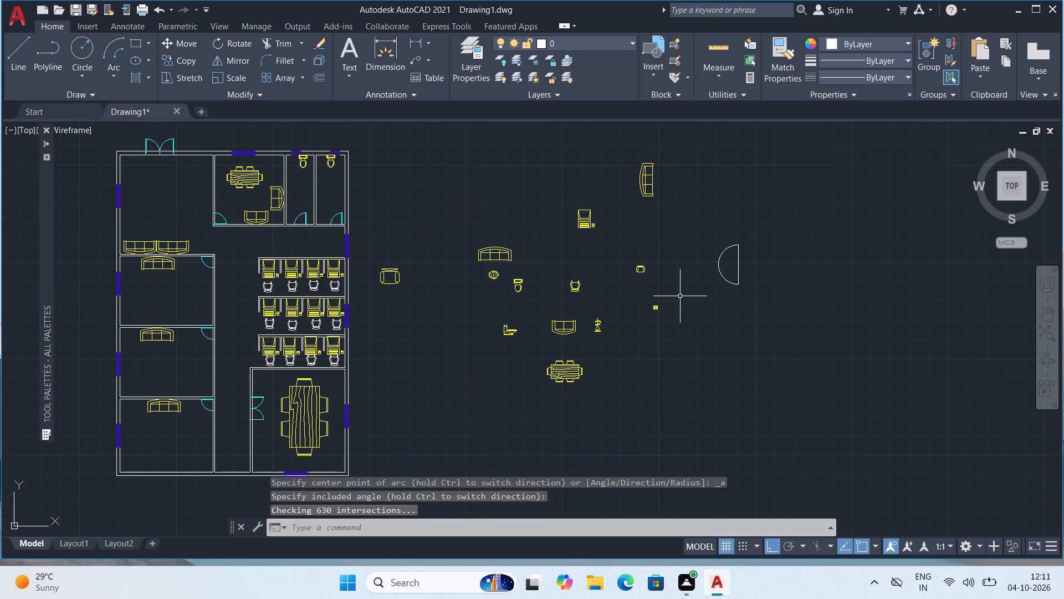
{"action": "scroll", "coordinate": [719, 257], "scroll_direction": "up", "scroll_amount": 1}
{"action": "left_click", "coordinate": [719, 257]}
{"action": "key", "text": "Escape"}
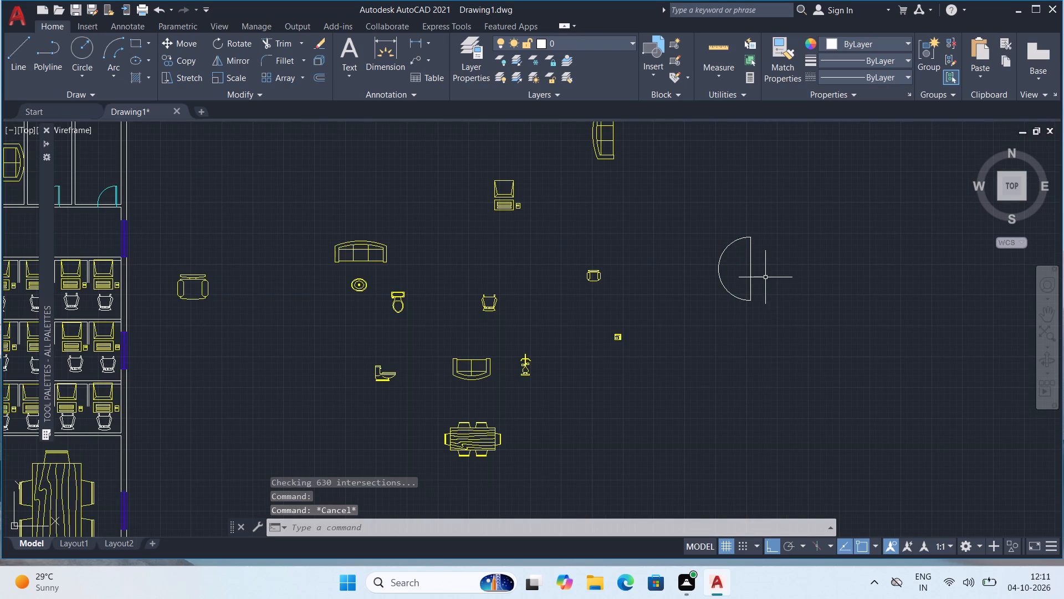
Copy the half-circle's line and arc and place the copy to the southeast of the original.
{"action": "left_click", "coordinate": [751, 257]}
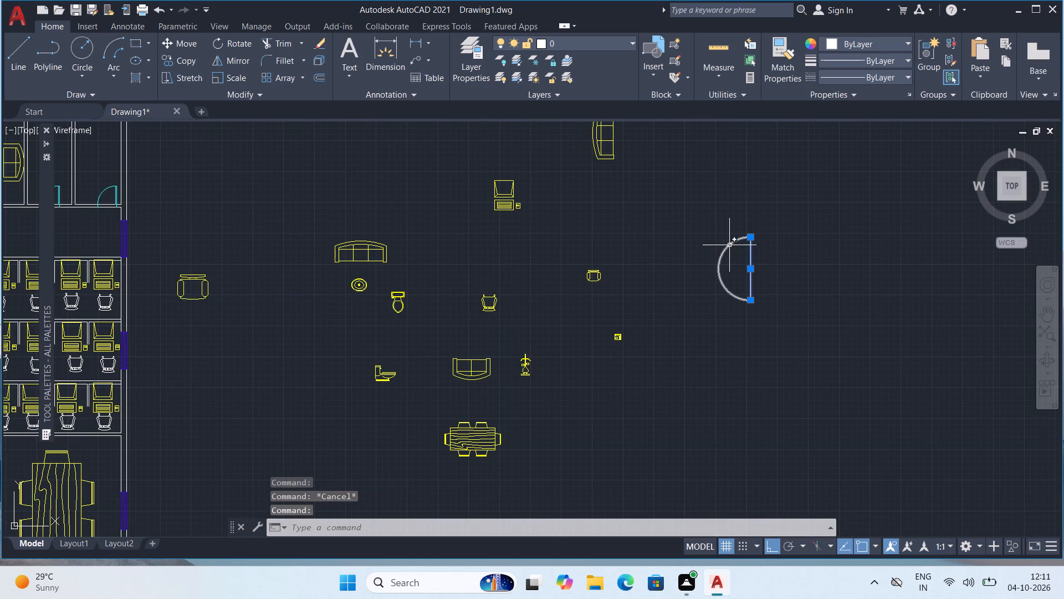
{"action": "left_click", "coordinate": [729, 245]}
{"action": "key", "text": "ctrl+c"}
{"action": "key", "text": "ctrl+v"}
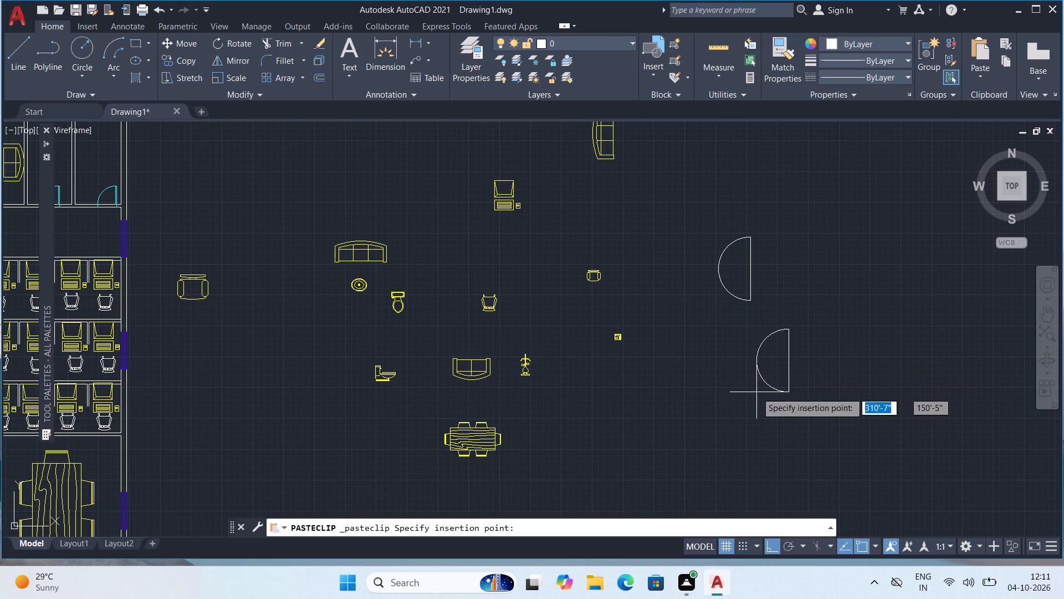
{"action": "left_click", "coordinate": [755, 394]}
Mirror the copied half-circle's arc across its vertical line, keeping the source arc.
{"action": "left_click", "coordinate": [759, 380]}
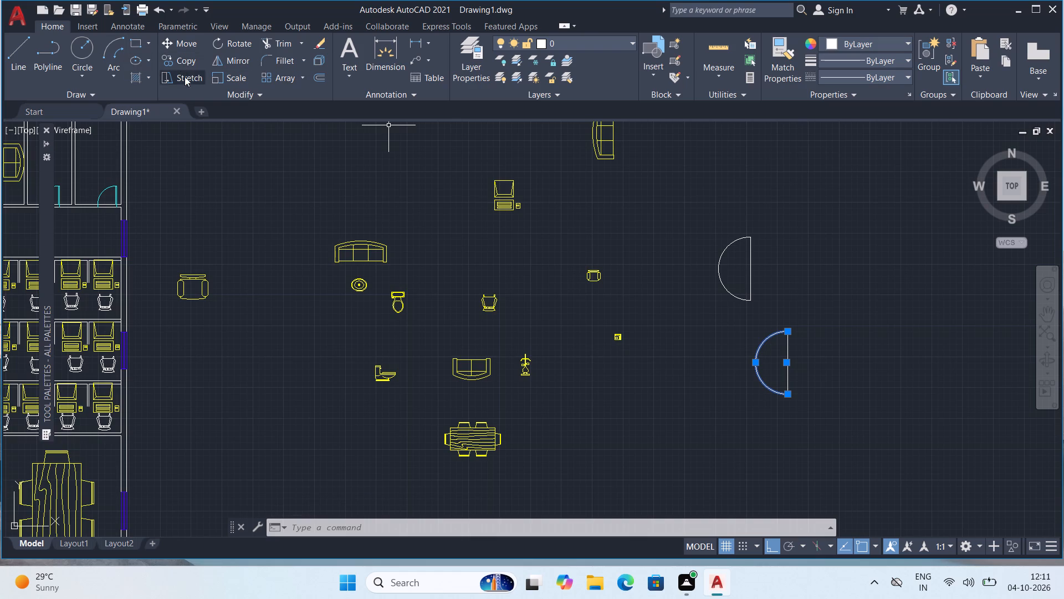
{"action": "left_click", "coordinate": [235, 58]}
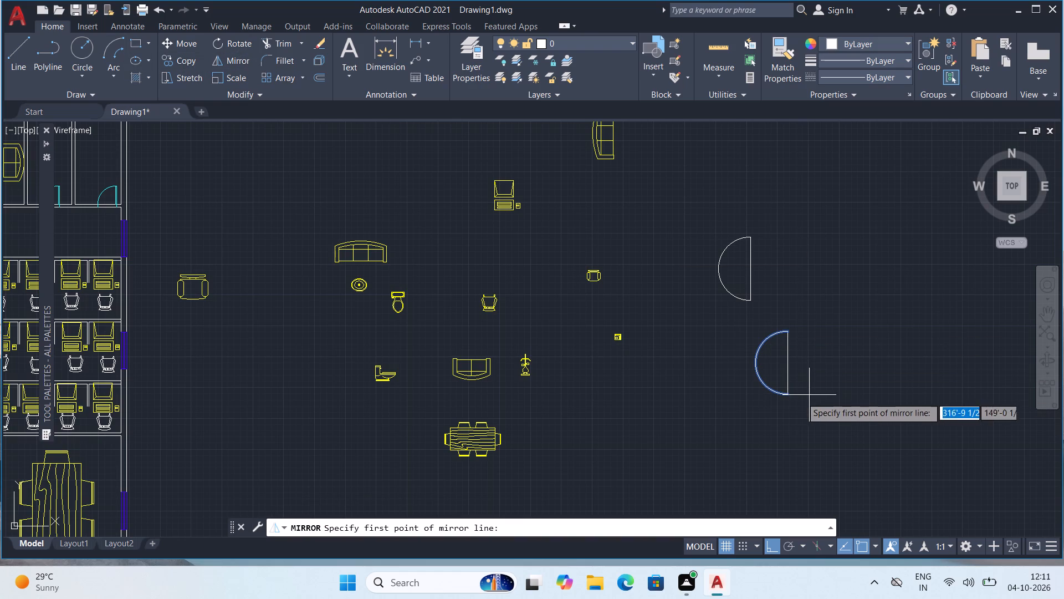
{"action": "left_click", "coordinate": [788, 397]}
{"action": "left_click", "coordinate": [827, 304]}
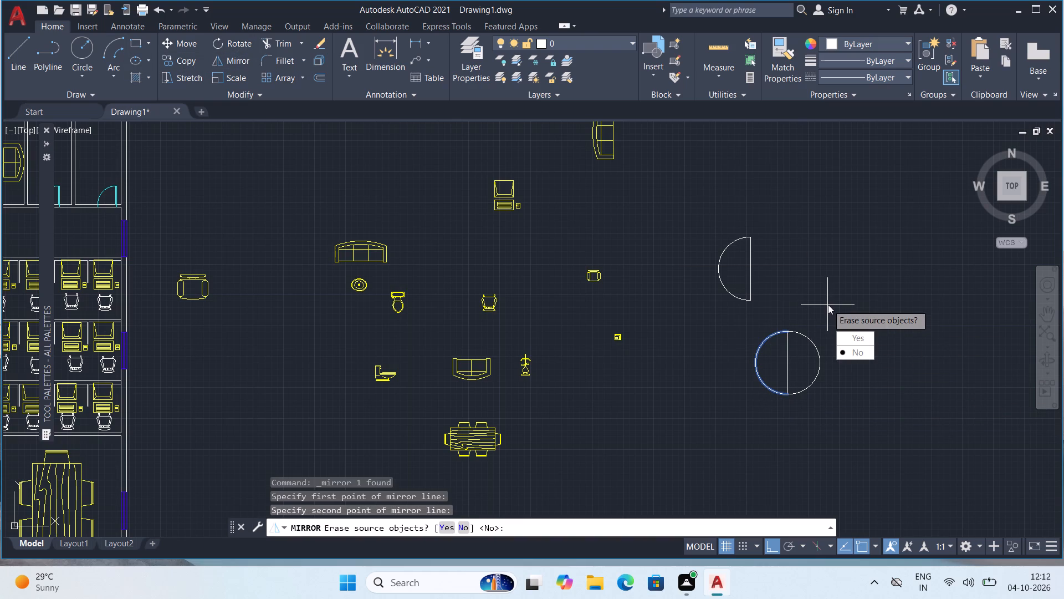
{"action": "left_click_drag", "start_coordinate": [845, 353], "coordinate": [827, 304]}
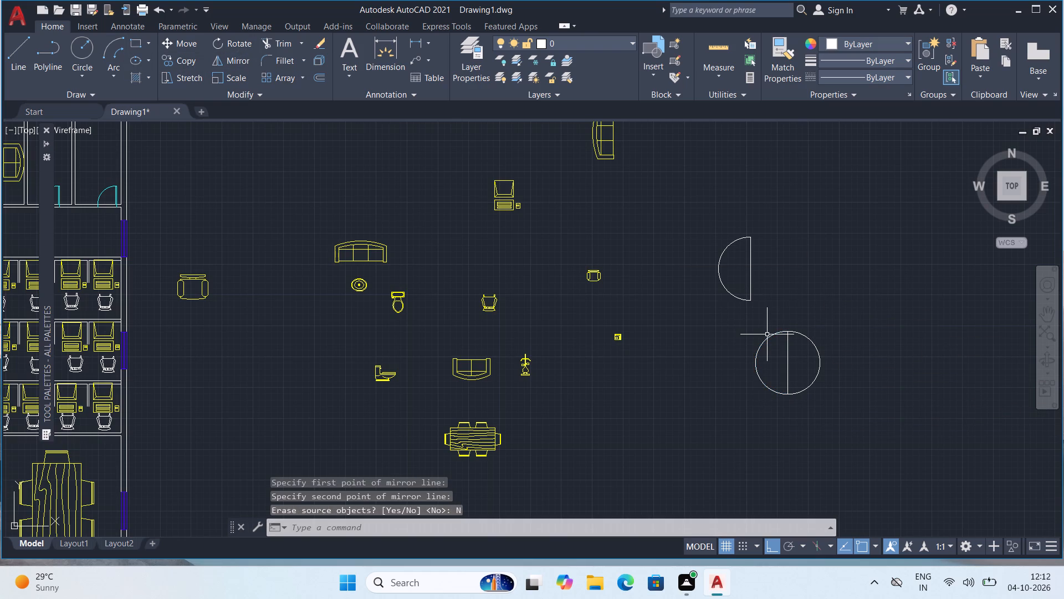
Delete the west arc of the copied circle, leaving only its east half.
{"action": "left_click", "coordinate": [768, 335]}
{"action": "key", "text": "Delete"}
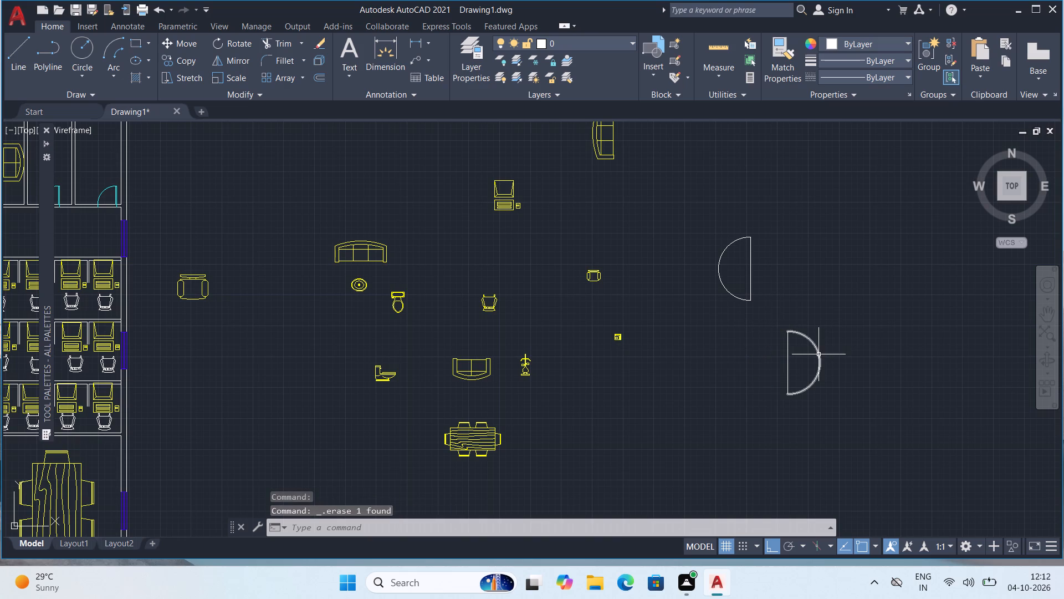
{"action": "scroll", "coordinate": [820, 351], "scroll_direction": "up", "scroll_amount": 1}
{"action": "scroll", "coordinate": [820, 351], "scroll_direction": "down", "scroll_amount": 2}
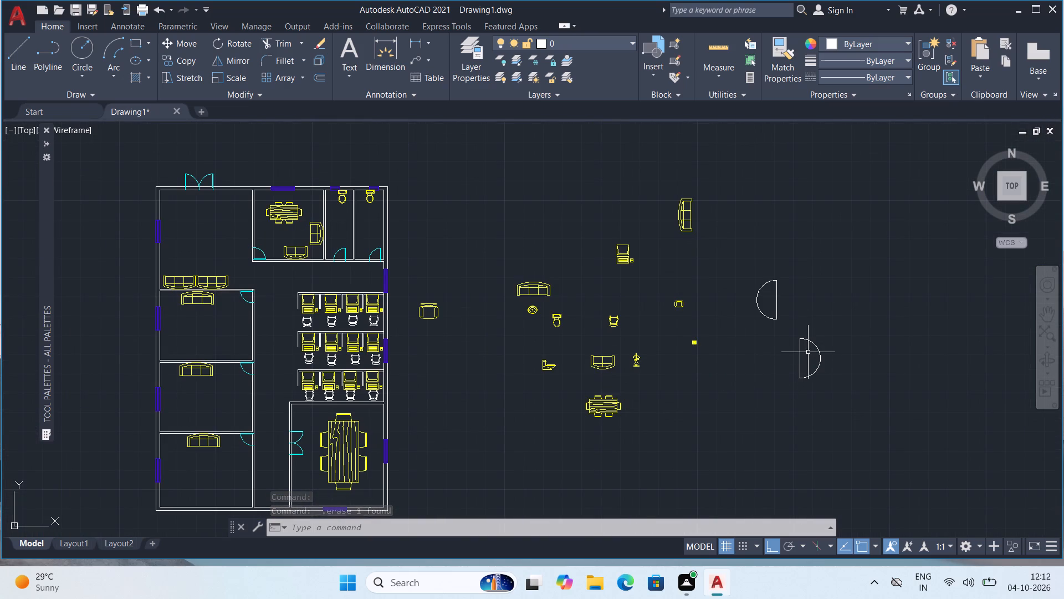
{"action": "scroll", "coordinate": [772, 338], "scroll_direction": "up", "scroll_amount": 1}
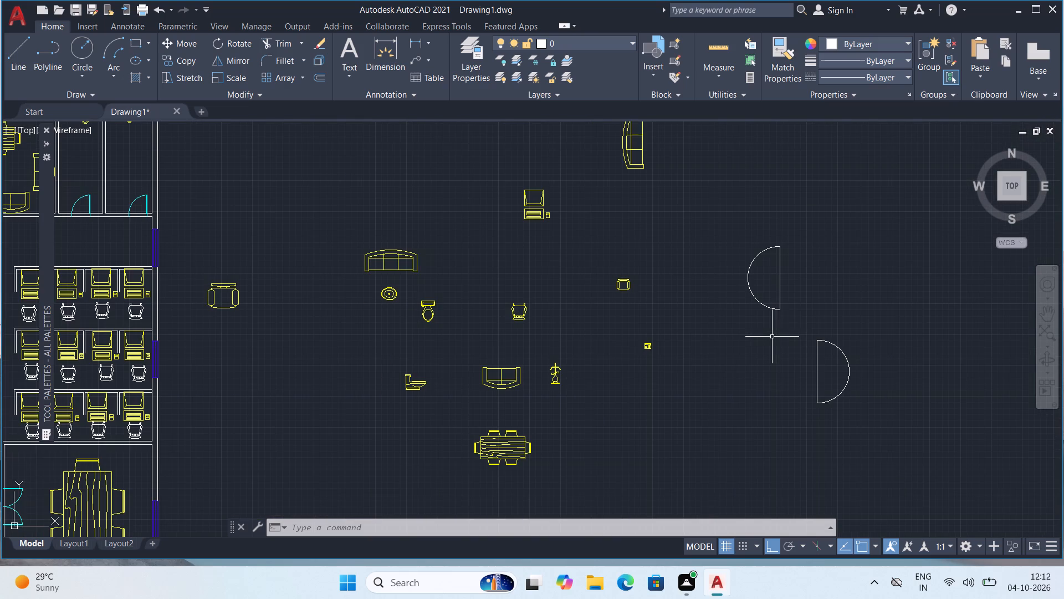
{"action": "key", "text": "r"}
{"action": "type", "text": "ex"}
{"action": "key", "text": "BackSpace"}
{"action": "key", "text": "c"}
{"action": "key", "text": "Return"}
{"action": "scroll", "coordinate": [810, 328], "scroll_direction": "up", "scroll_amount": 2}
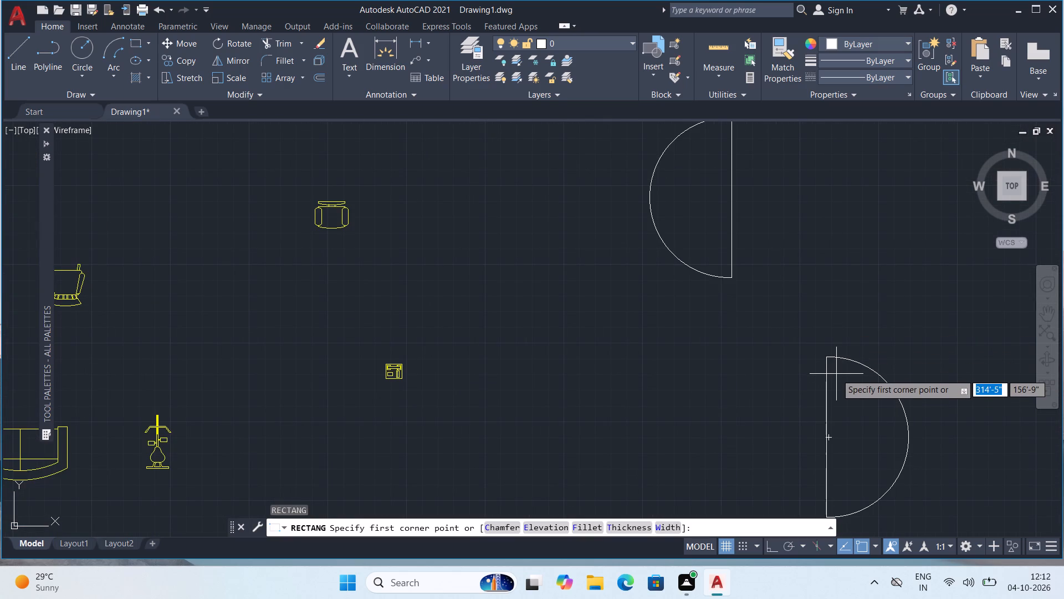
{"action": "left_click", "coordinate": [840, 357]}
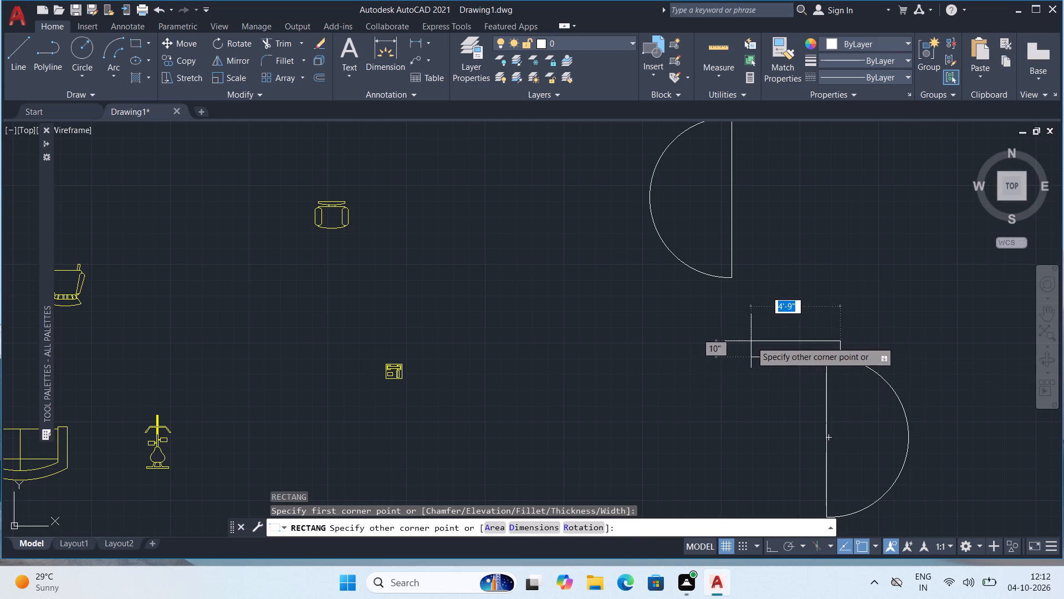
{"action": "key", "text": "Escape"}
Draw a rectangle about 2'-10 1/2" by 1'-10 1/2" overlapping the north corner of the east-bulging half-circle.
{"action": "key", "text": "r"}
{"action": "key", "text": "e"}
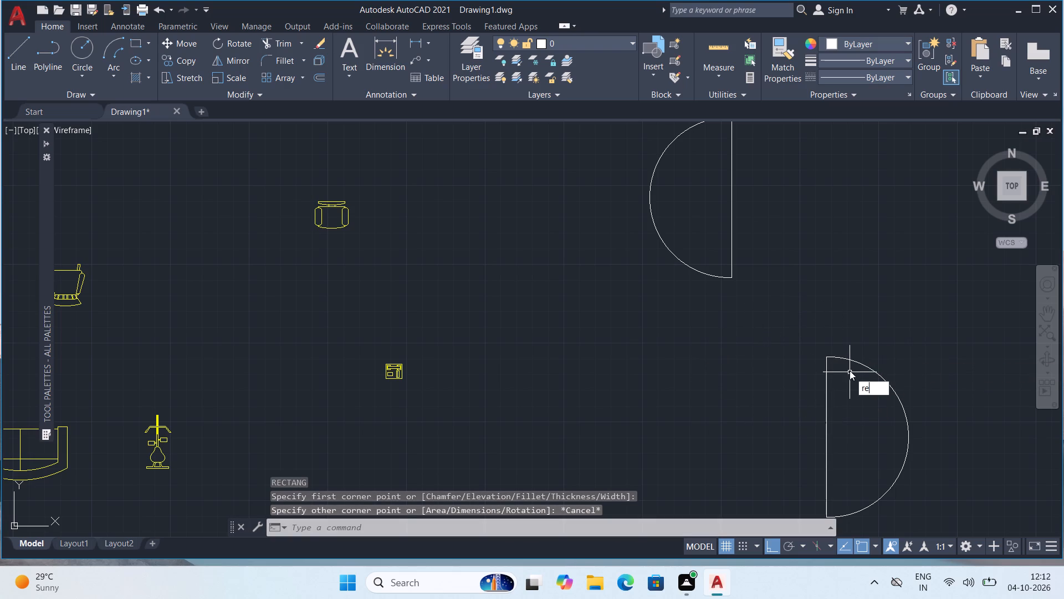
{"action": "key", "text": "x"}
{"action": "key", "text": "BackSpace"}
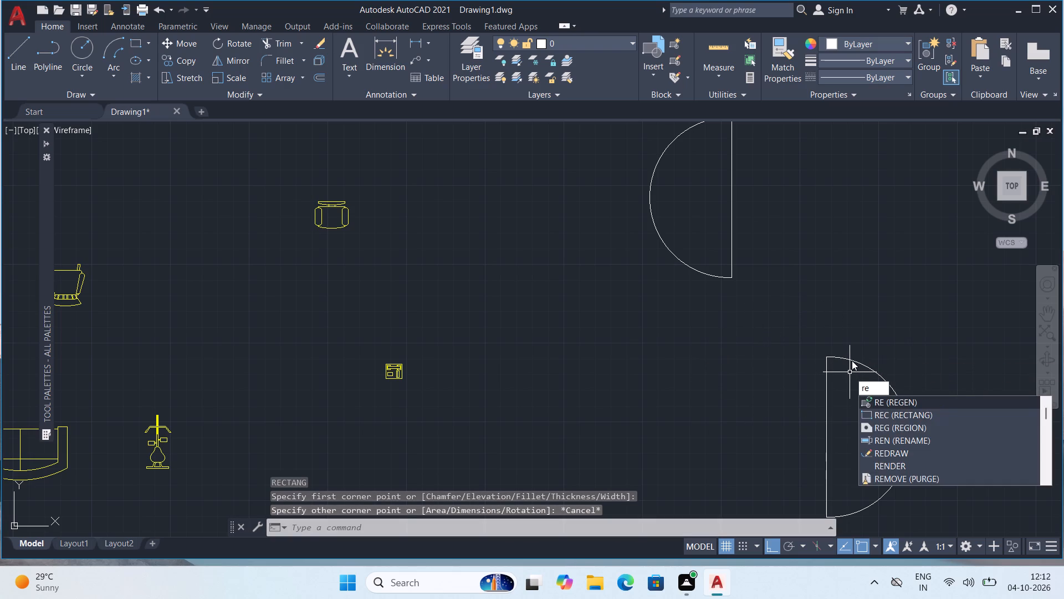
{"action": "key", "text": "c"}
{"action": "key", "text": "Return"}
{"action": "left_click", "coordinate": [840, 371]}
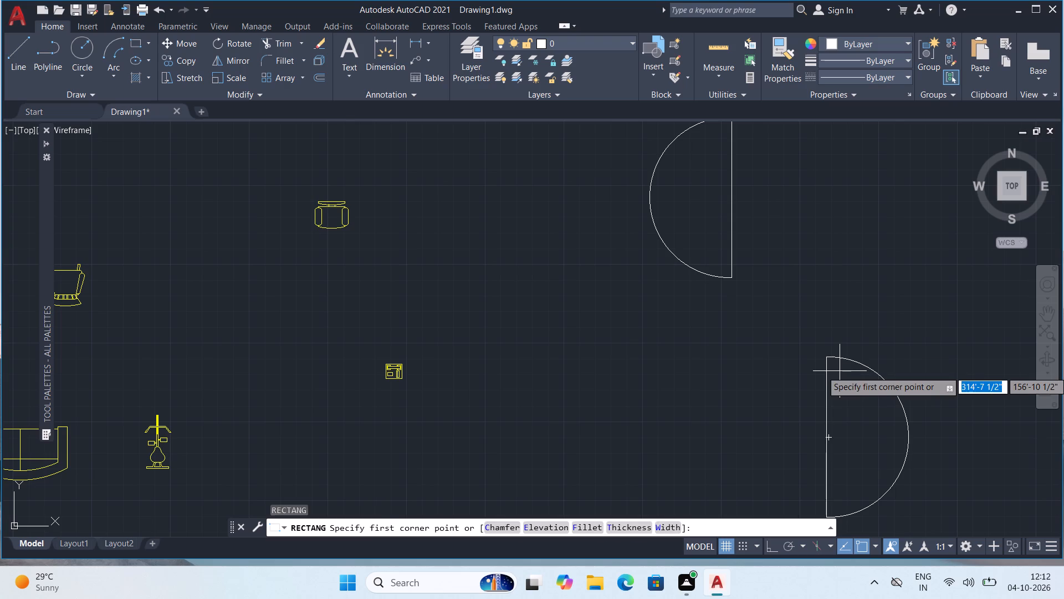
{"action": "left_click", "coordinate": [785, 336]}
{"action": "scroll", "coordinate": [854, 378], "scroll_direction": "up", "scroll_amount": 2}
{"action": "key", "text": "Escape"}
{"action": "key", "text": "Escape"}
{"action": "key", "text": "Escape"}
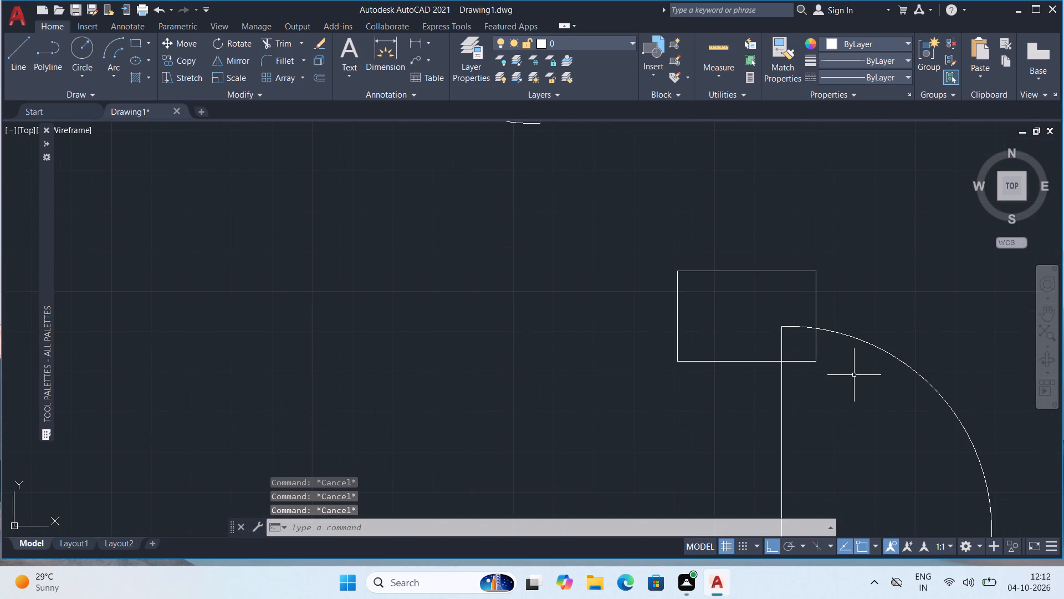
Trim away the parts of the rectangle's east and south edges that lie inside the half-circle.
{"action": "key", "text": "t"}
{"action": "key", "text": "r"}
{"action": "key", "text": "Return"}
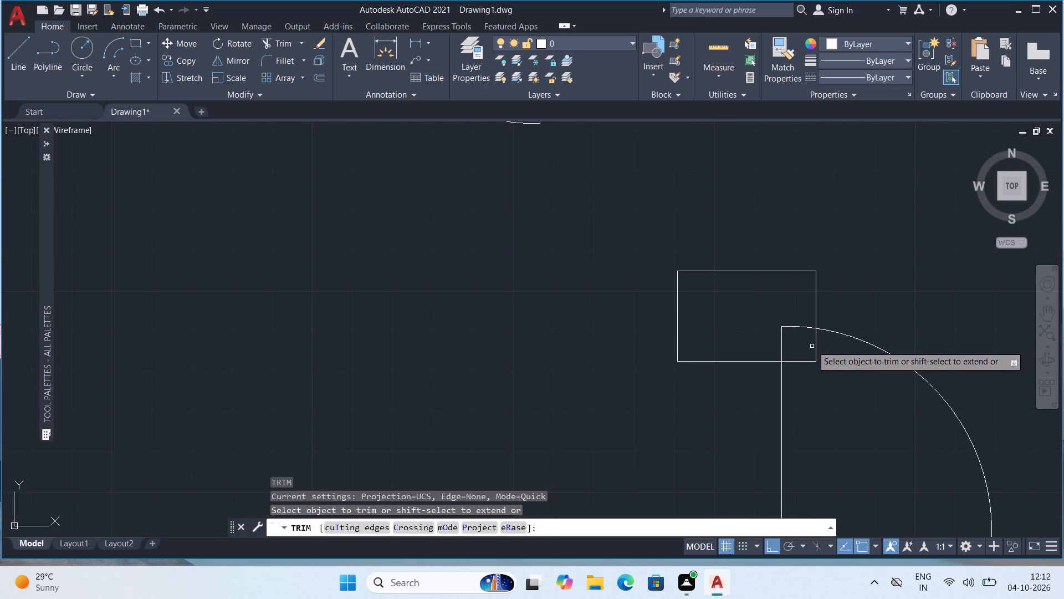
{"action": "left_click", "coordinate": [816, 339]}
{"action": "left_click", "coordinate": [810, 362]}
{"action": "scroll", "coordinate": [810, 361], "scroll_direction": "down", "scroll_amount": 2}
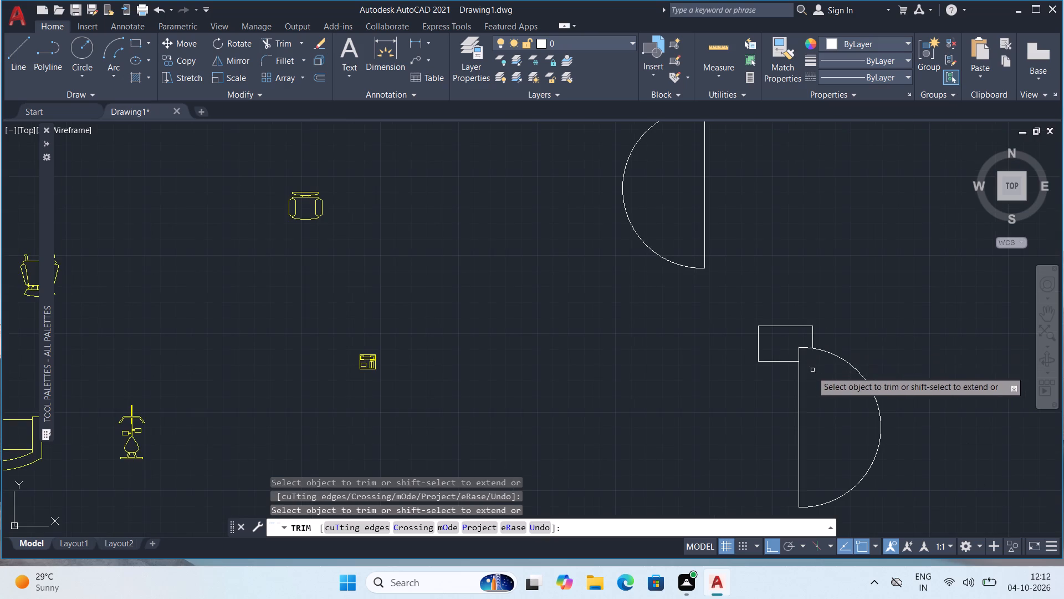
{"action": "middle_click_drag", "start_coordinate": [821, 417], "coordinate": [811, 347]}
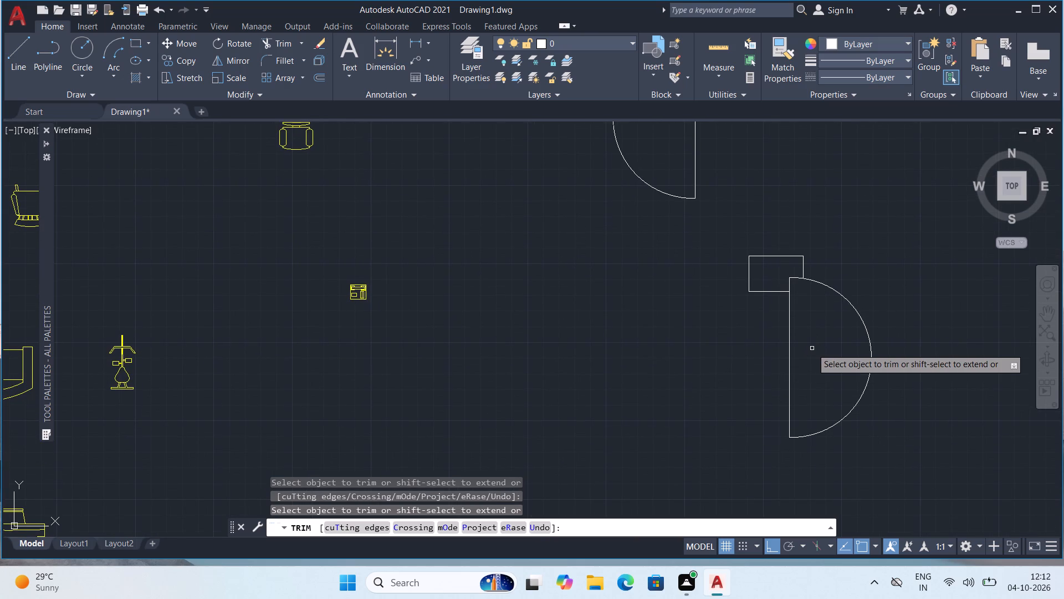
{"action": "key", "text": "Escape"}
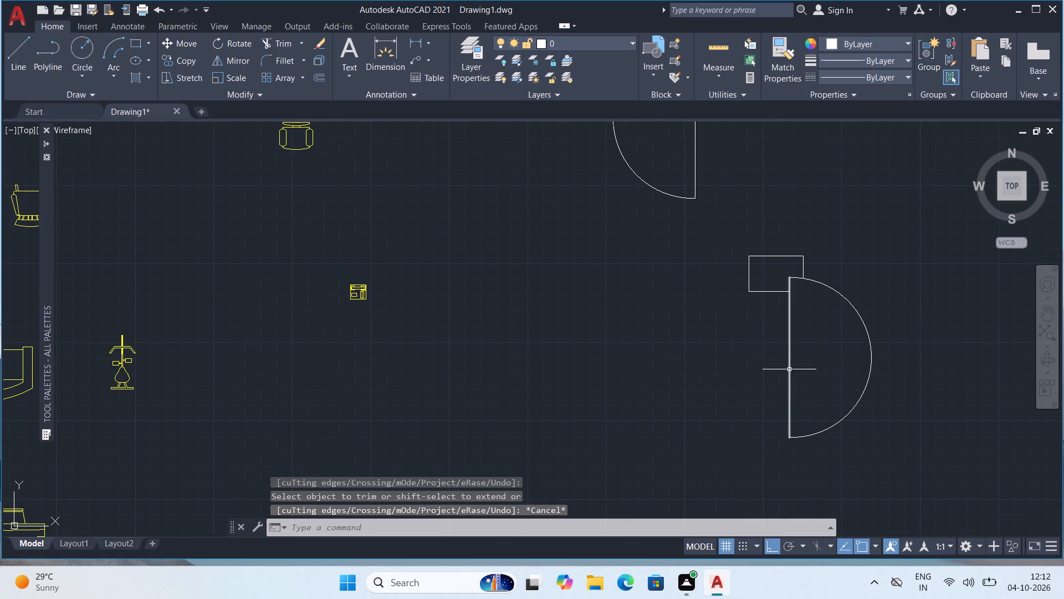
Draw a small rectangle against the west side of the half-circle's vertical line, near its south end.
{"action": "key", "text": "r"}
{"action": "key", "text": "e"}
{"action": "key", "text": "x"}
{"action": "key", "text": "BackSpace"}
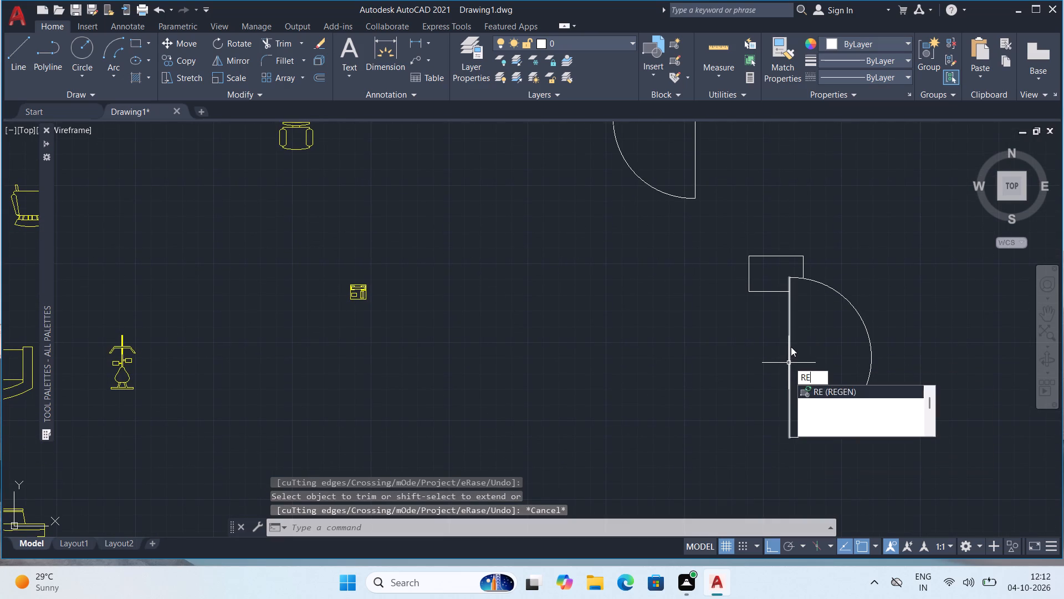
{"action": "key", "text": "c"}
{"action": "key", "text": "Return"}
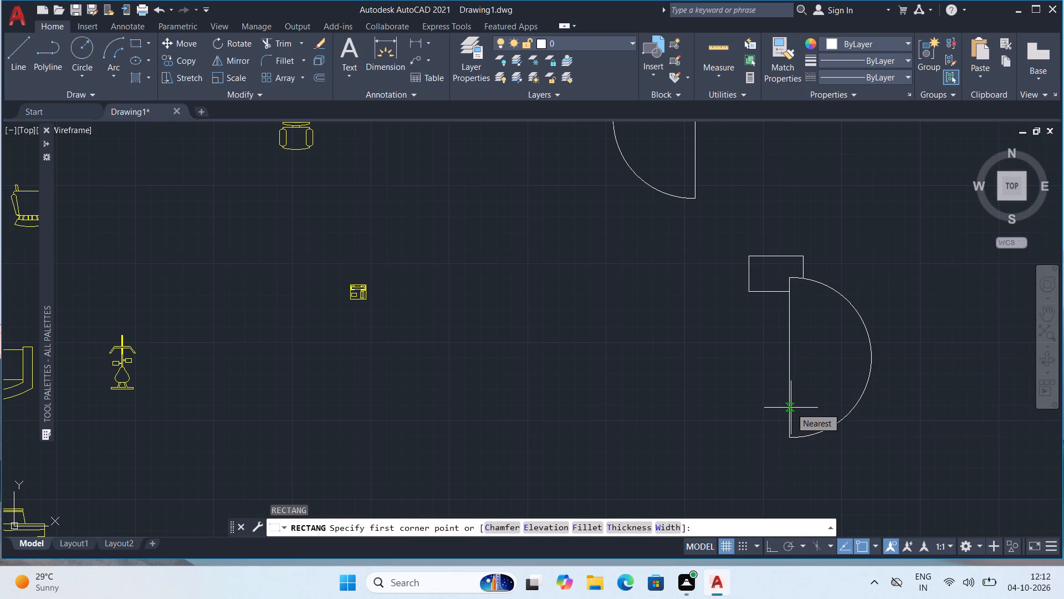
{"action": "left_click", "coordinate": [791, 408]}
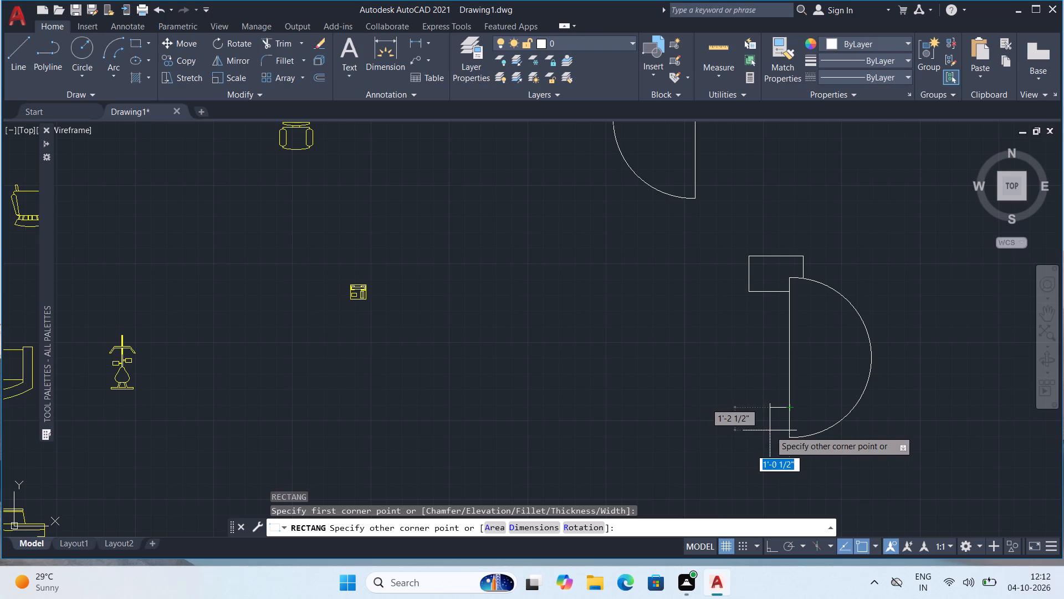
{"action": "left_click", "coordinate": [777, 432]}
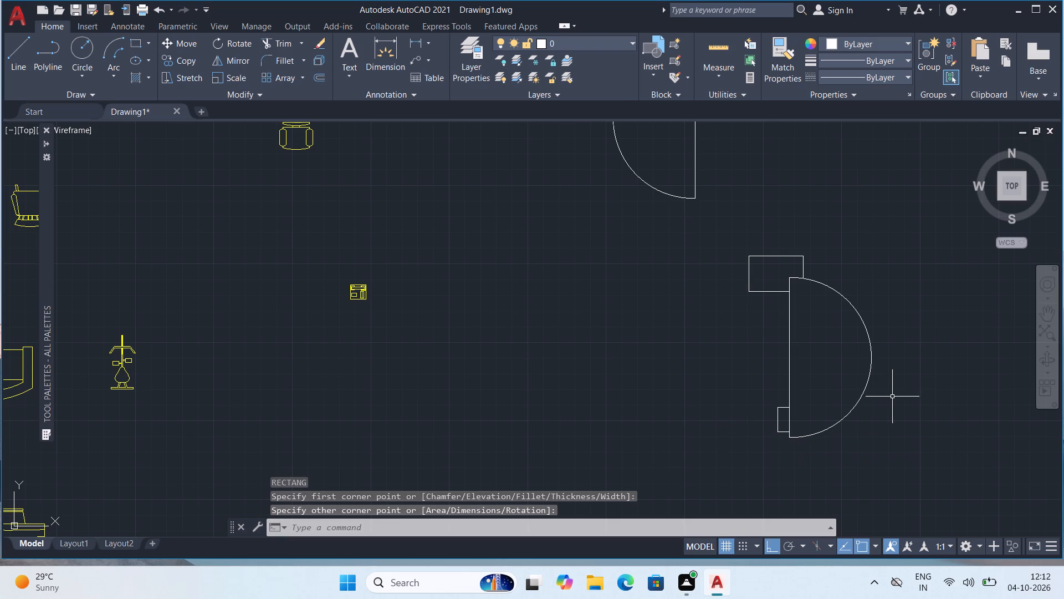
{"action": "middle_click_drag", "start_coordinate": [861, 389], "coordinate": [863, 418]}
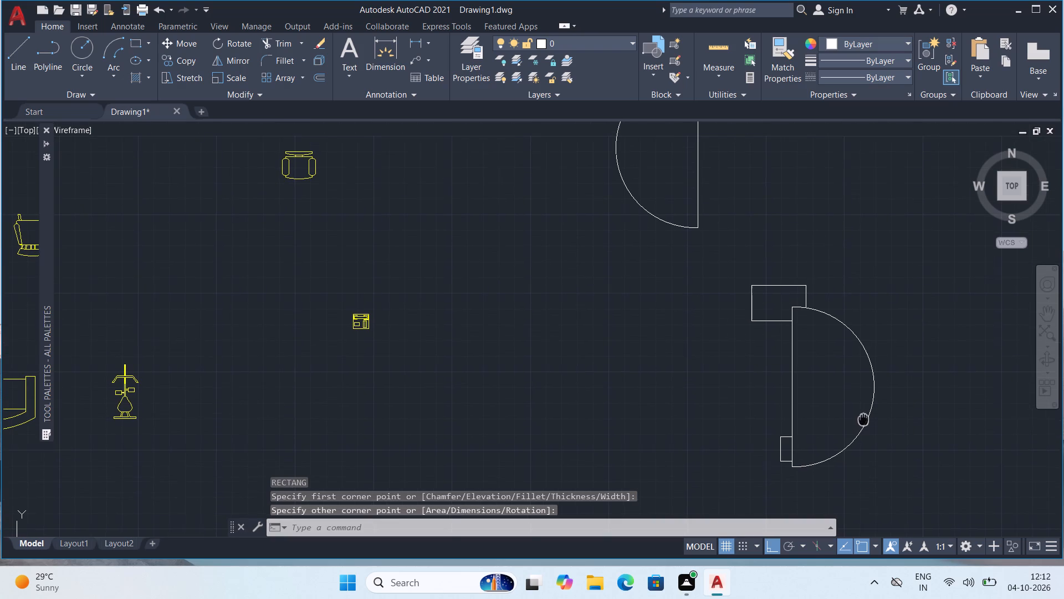
{"action": "middle_click_drag", "start_coordinate": [863, 418], "coordinate": [864, 418]}
{"action": "key", "text": "Escape"}
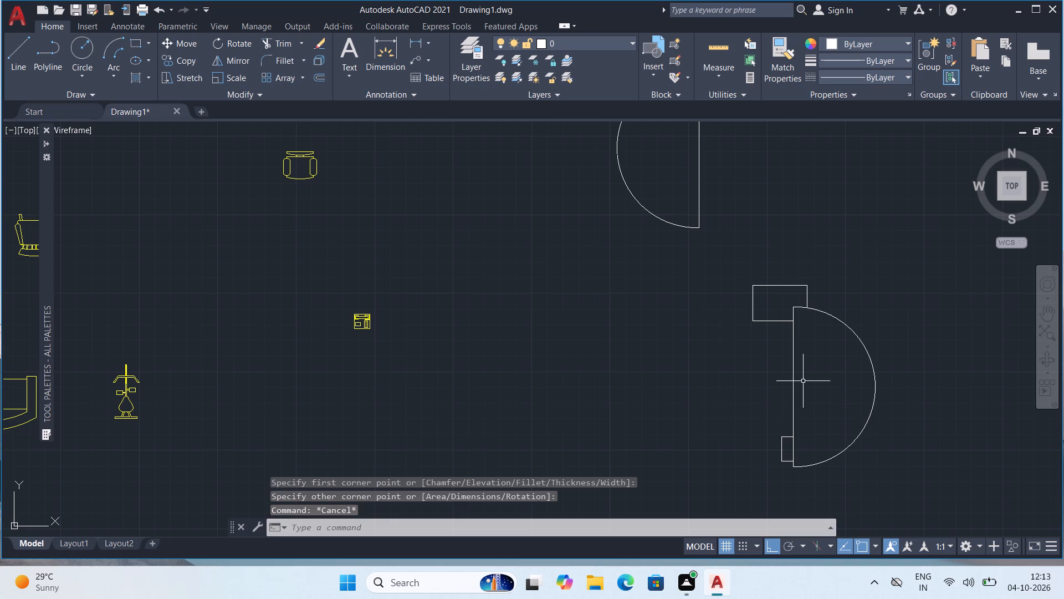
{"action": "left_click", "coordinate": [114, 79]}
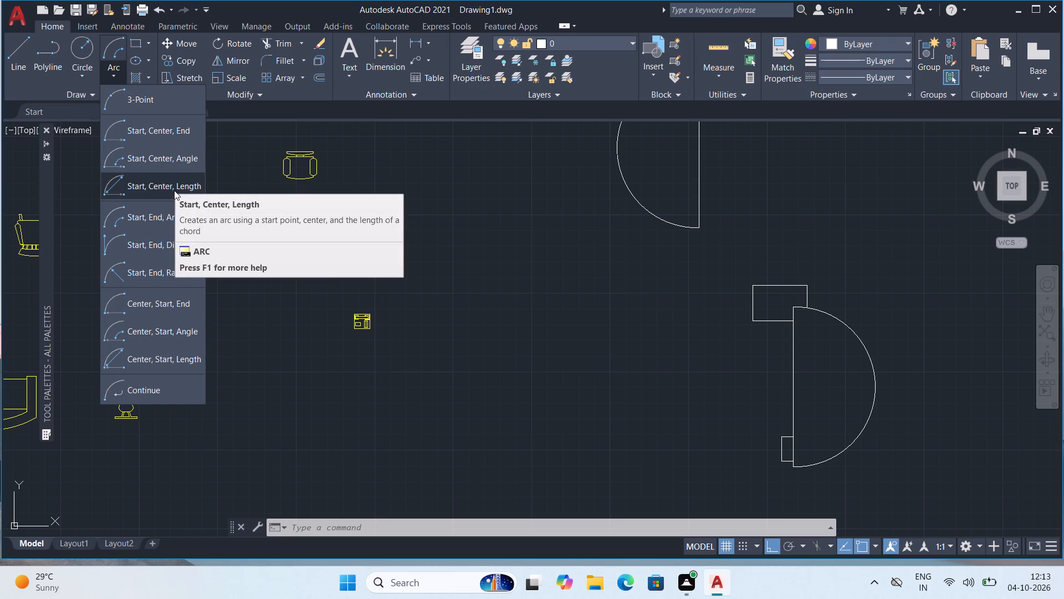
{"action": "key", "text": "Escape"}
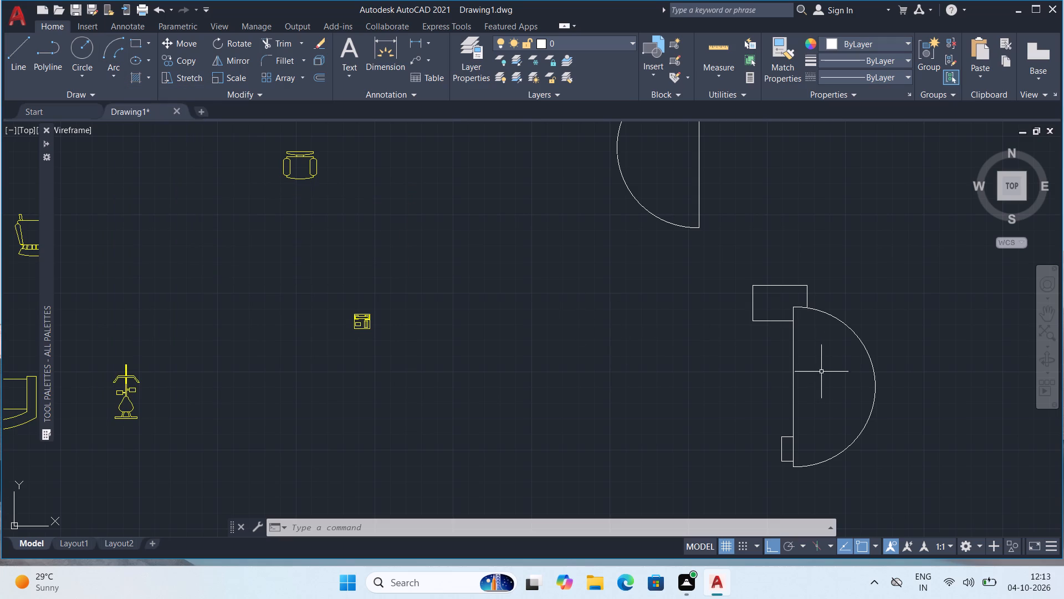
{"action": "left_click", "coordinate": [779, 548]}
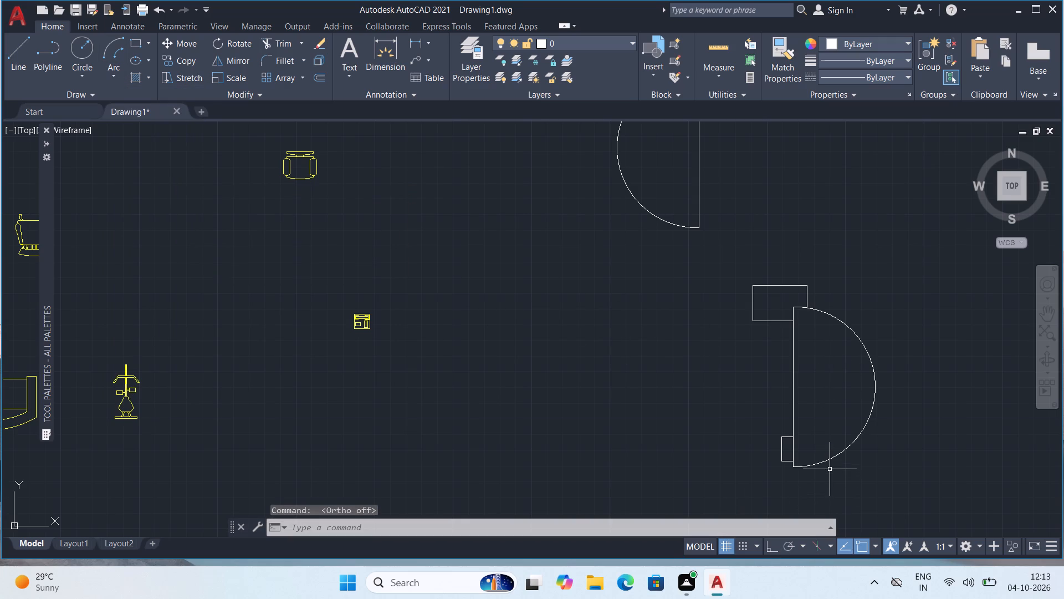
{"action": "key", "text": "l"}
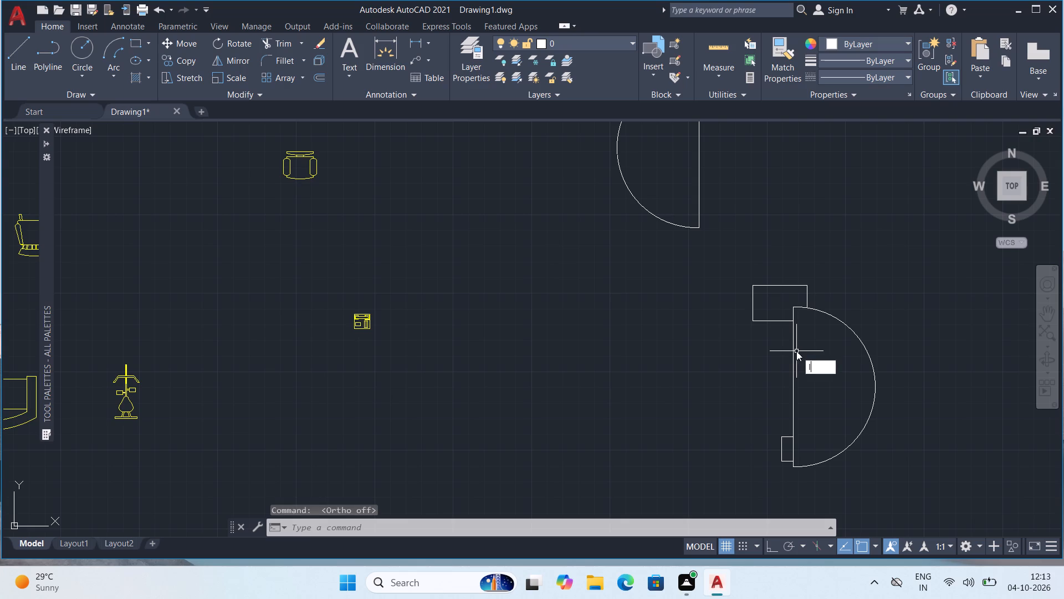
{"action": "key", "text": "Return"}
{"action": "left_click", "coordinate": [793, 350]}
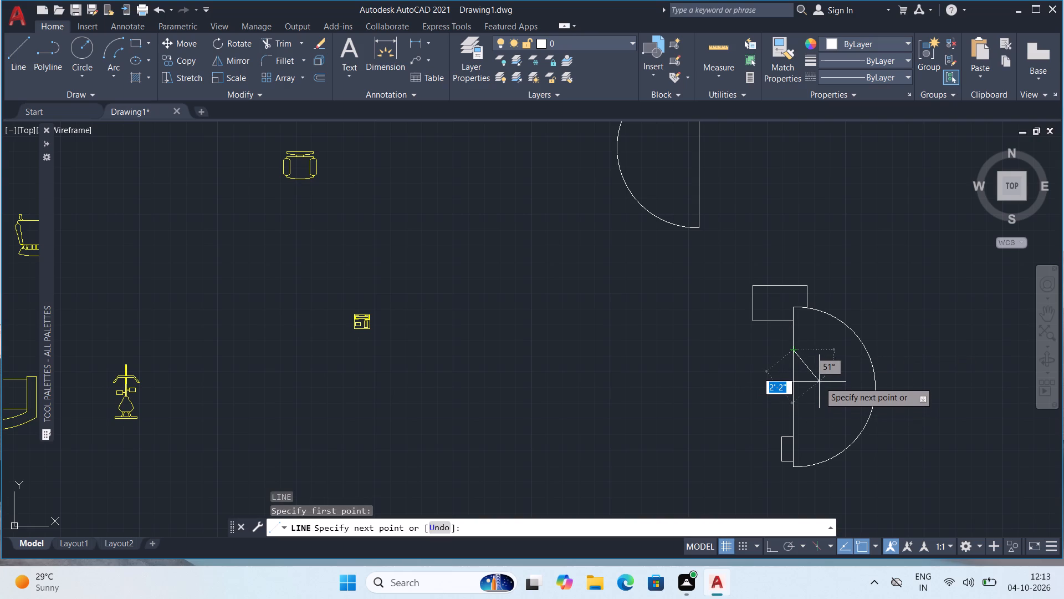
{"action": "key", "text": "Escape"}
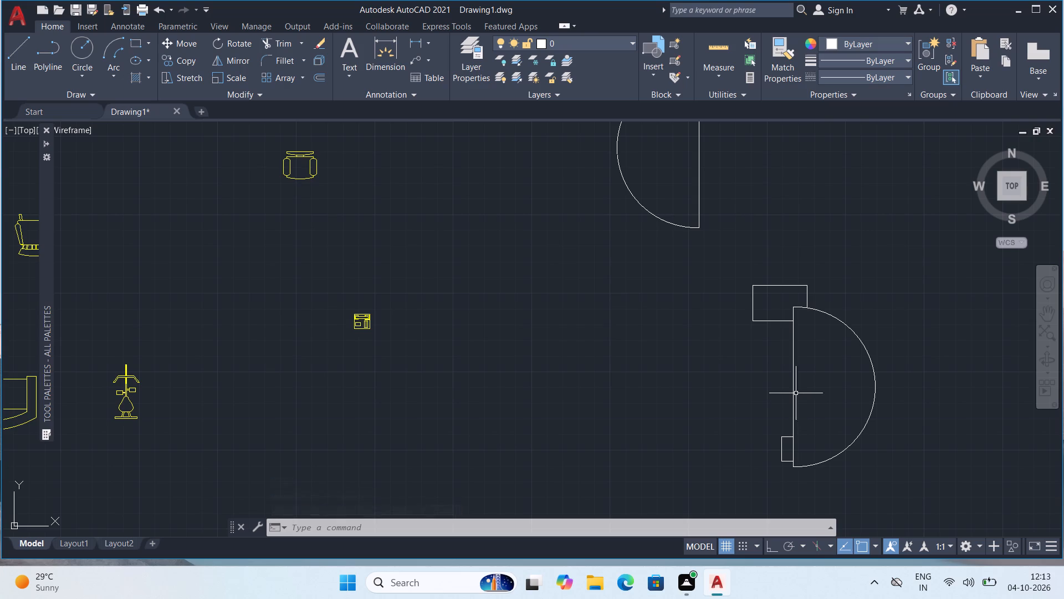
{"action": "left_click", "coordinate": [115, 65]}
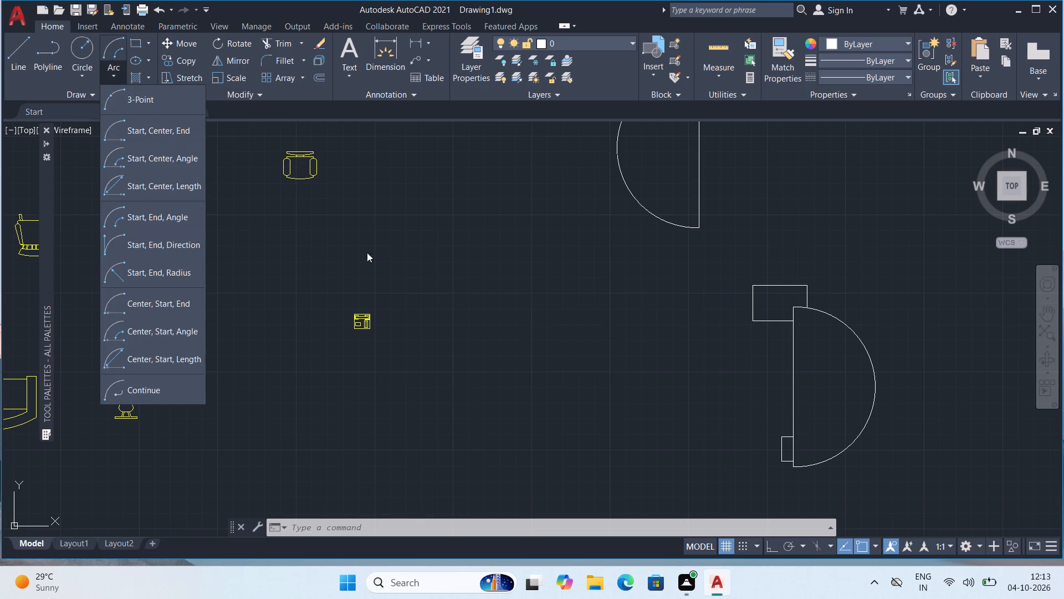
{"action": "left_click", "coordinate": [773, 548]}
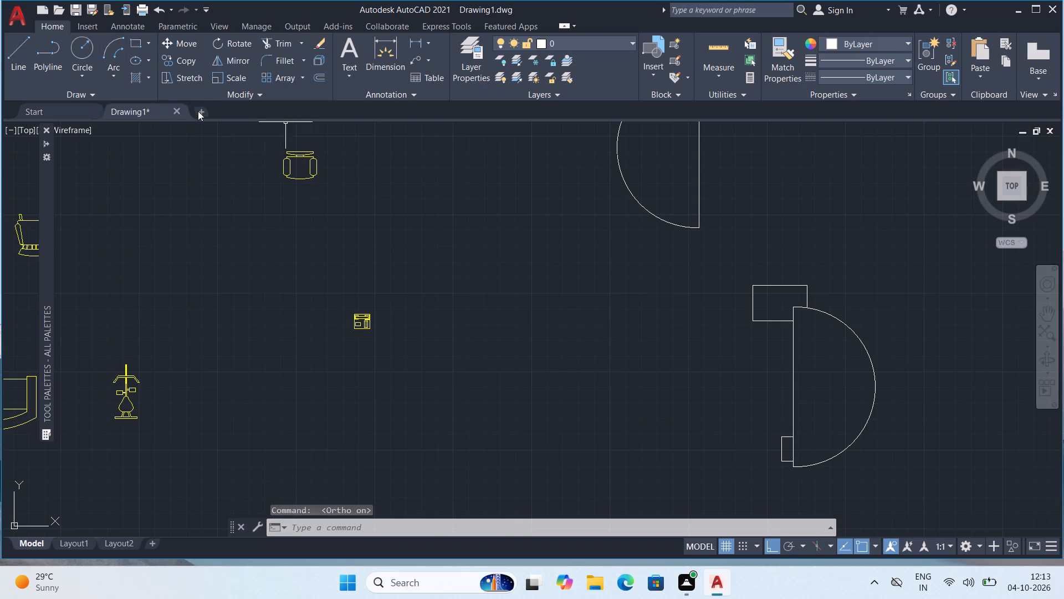
Draw a 180° Start, End, Angle arc bulging east inside the half-circle, from the small rectangle's east side to the larger rectangle's south edge.
{"action": "left_click", "coordinate": [115, 75]}
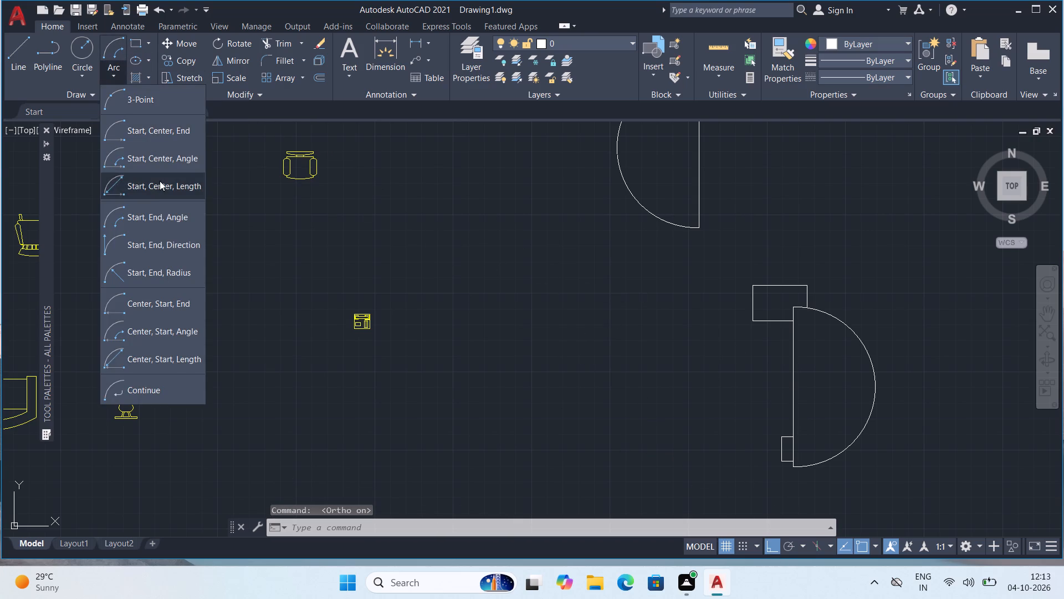
{"action": "left_click", "coordinate": [160, 217]}
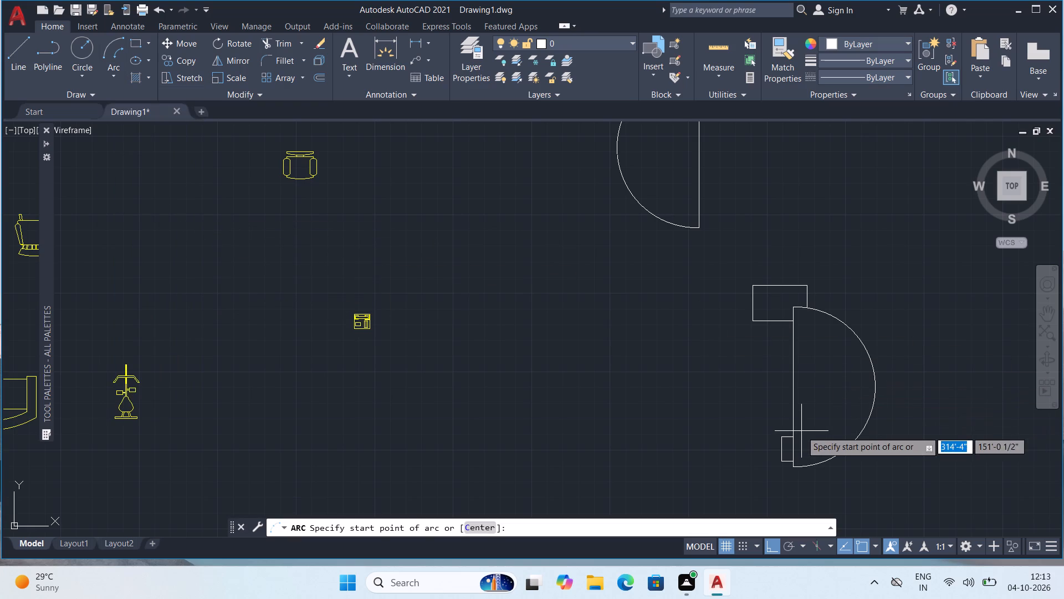
{"action": "left_click", "coordinate": [794, 449]}
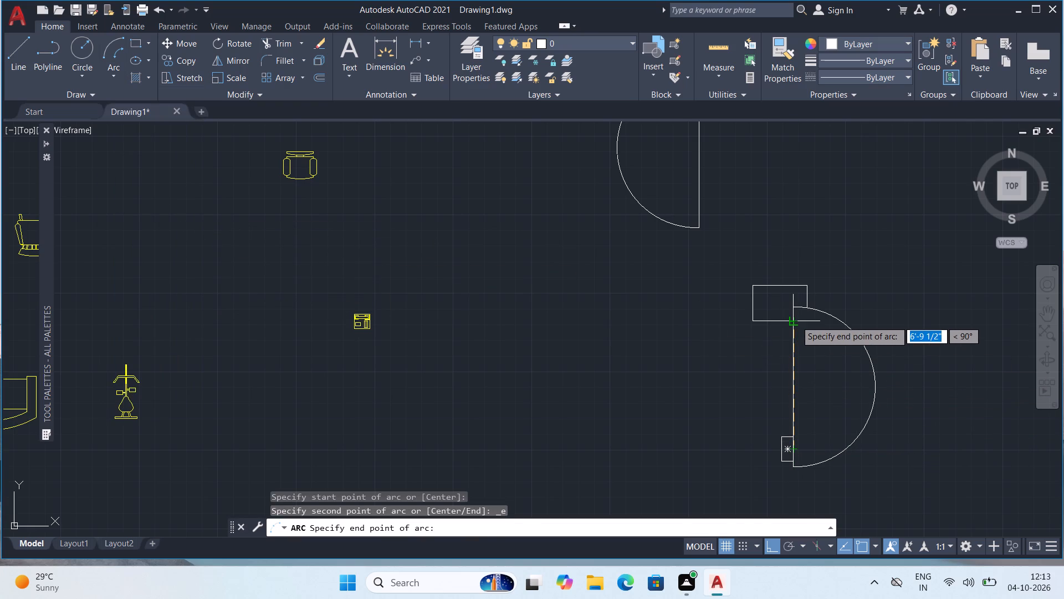
{"action": "left_click", "coordinate": [795, 321]}
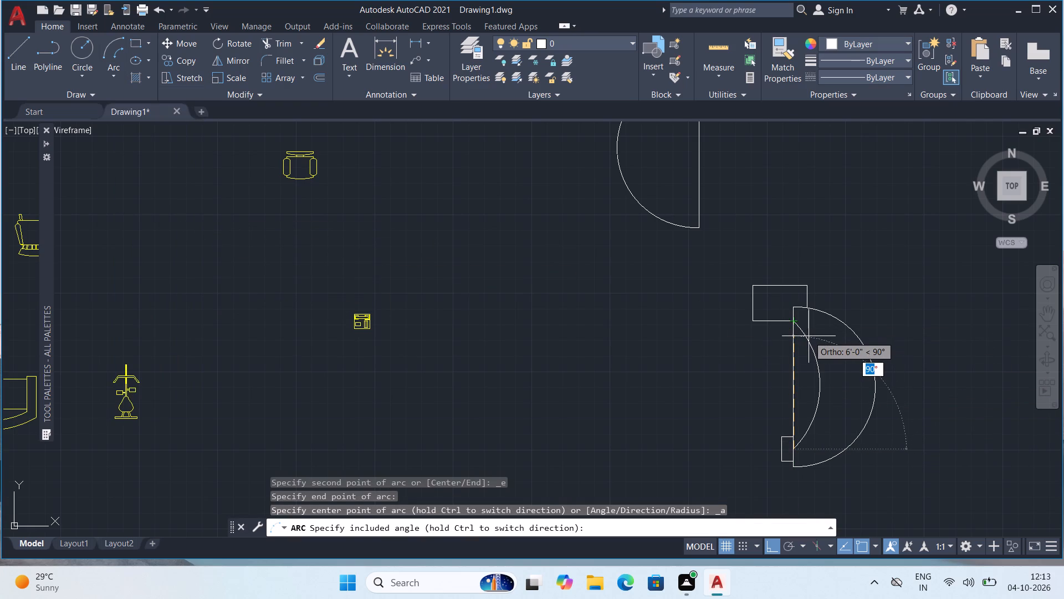
{"action": "left_click", "coordinate": [683, 410]}
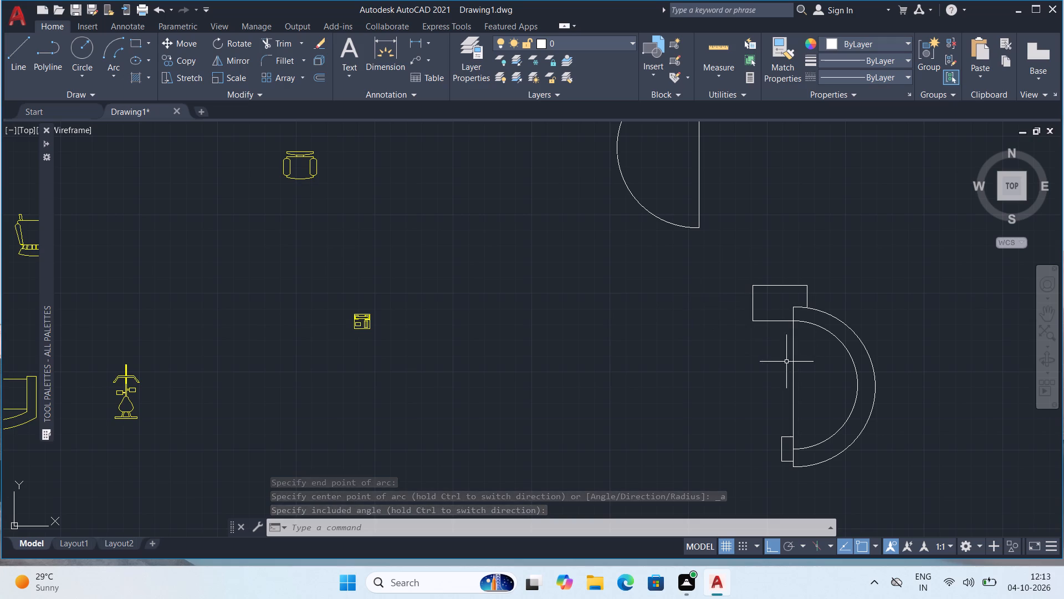
Draw a small 180° Start, End, Angle arc about 2'-6" across, bulging east from the middle of the half-circle's vertical line.
{"action": "left_click", "coordinate": [113, 57]}
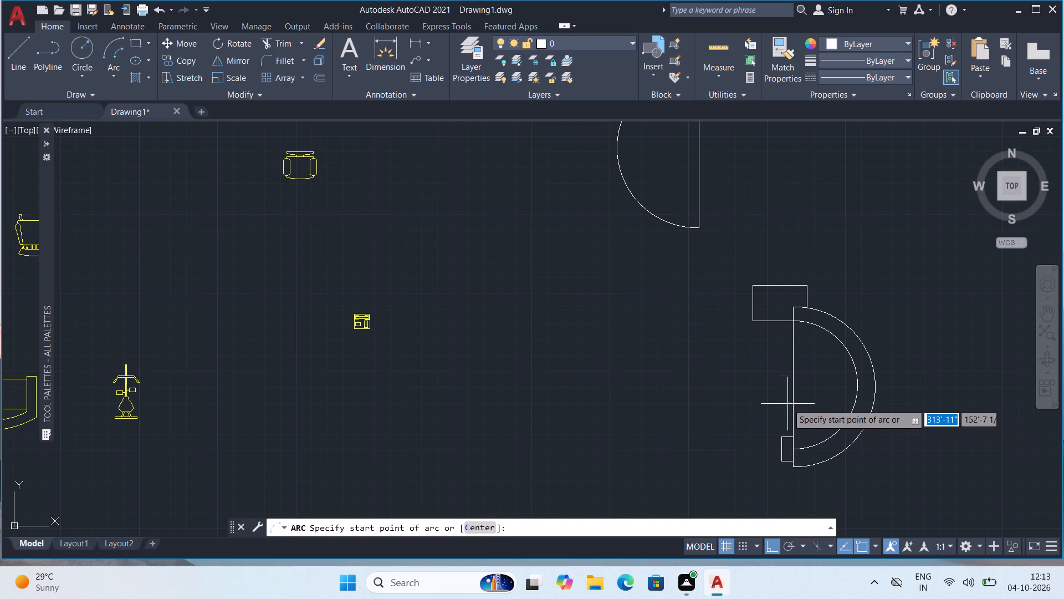
{"action": "left_click", "coordinate": [794, 409]}
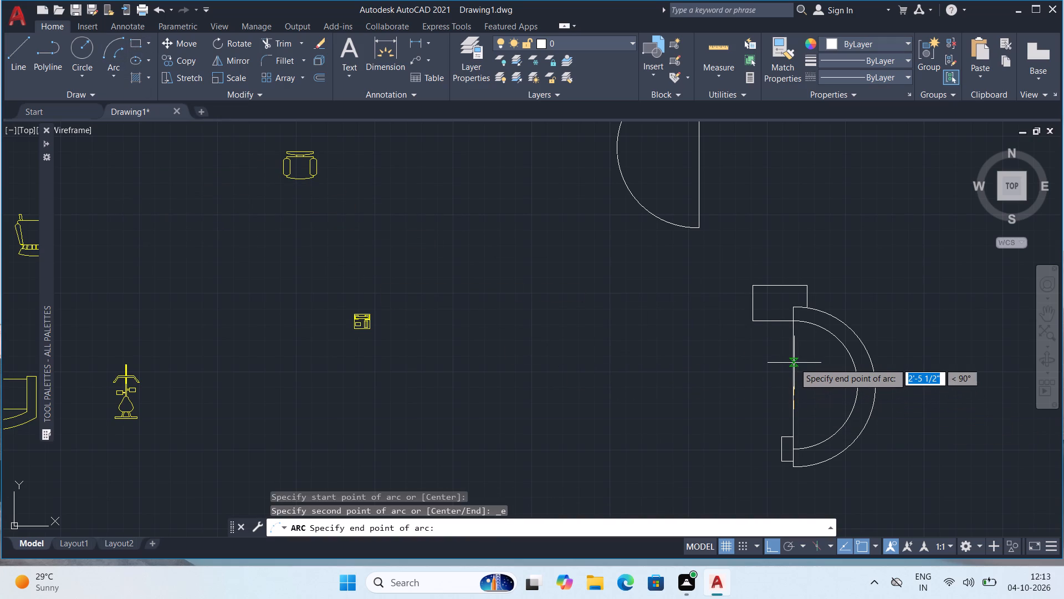
{"action": "left_click", "coordinate": [793, 361]}
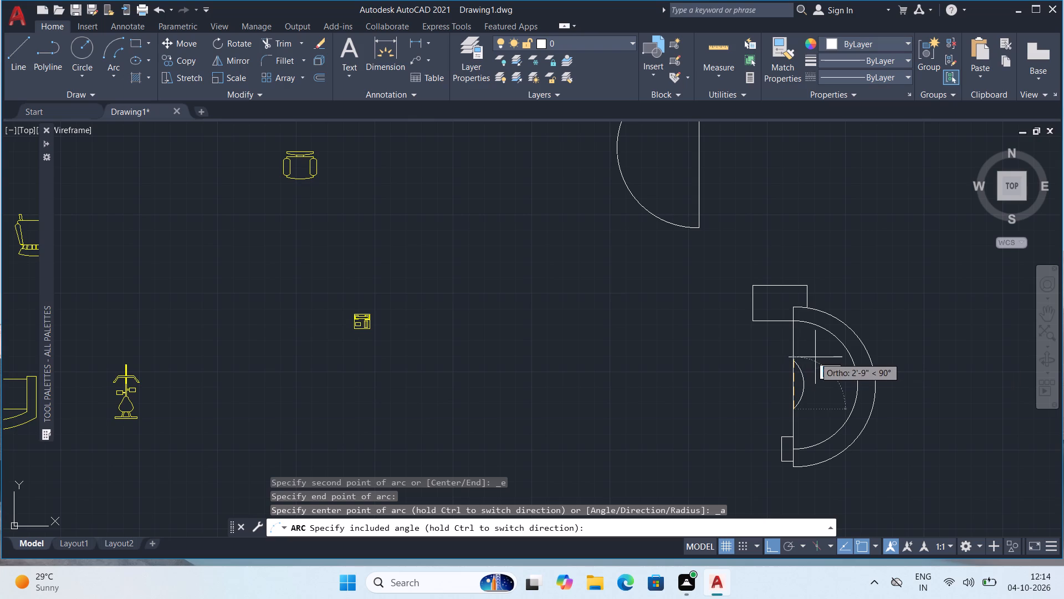
{"action": "left_click", "coordinate": [745, 368]}
{"action": "key", "text": "Escape"}
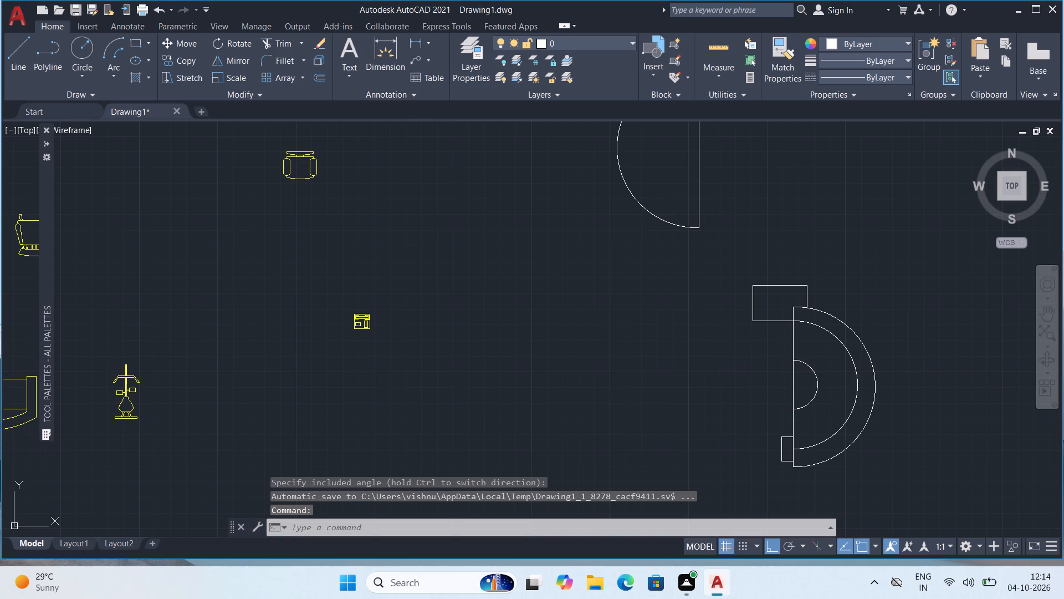
{"action": "key", "text": "Escape"}
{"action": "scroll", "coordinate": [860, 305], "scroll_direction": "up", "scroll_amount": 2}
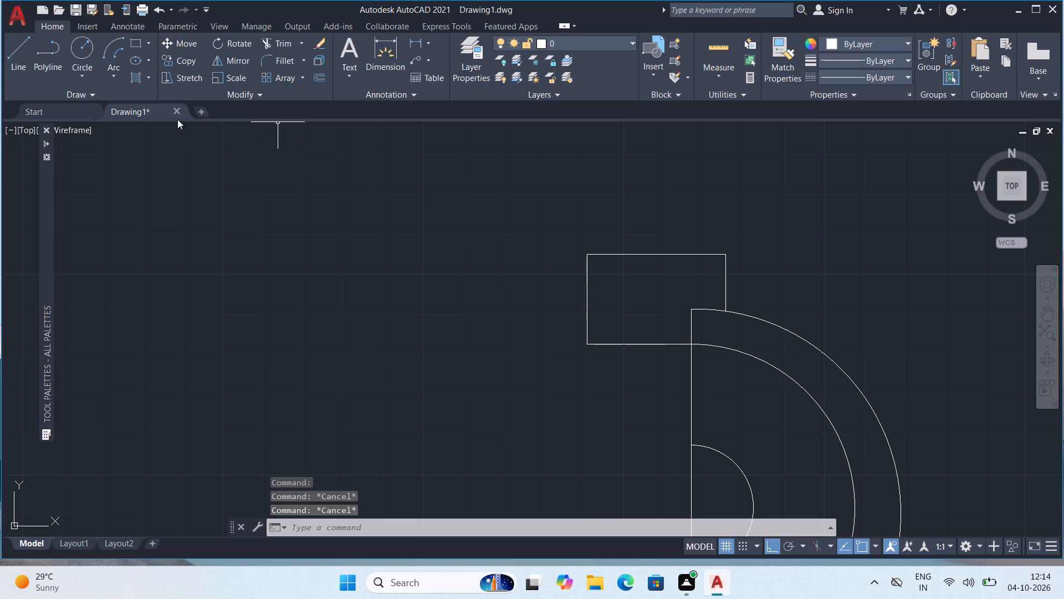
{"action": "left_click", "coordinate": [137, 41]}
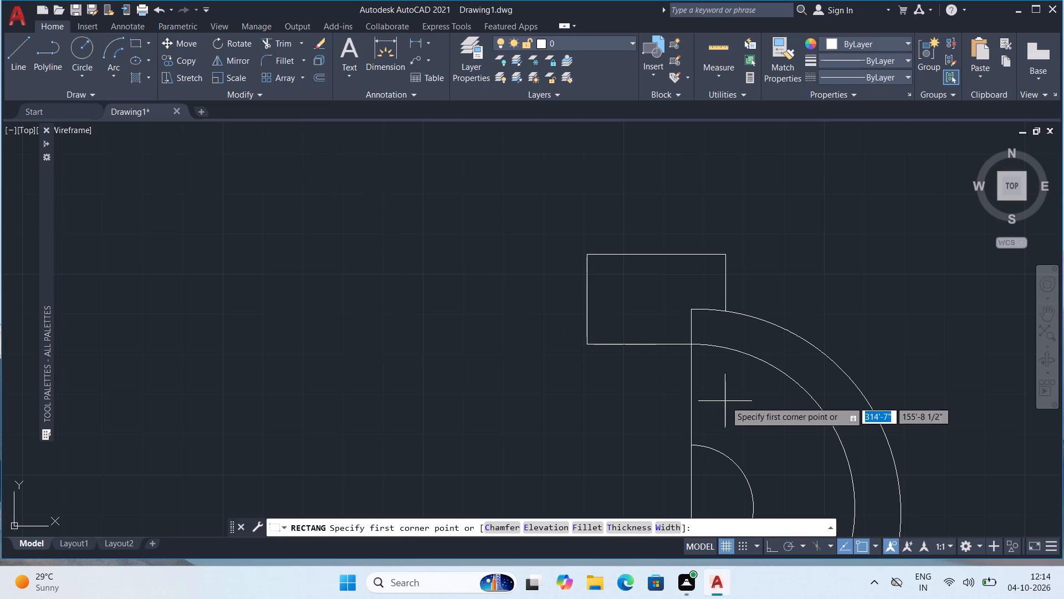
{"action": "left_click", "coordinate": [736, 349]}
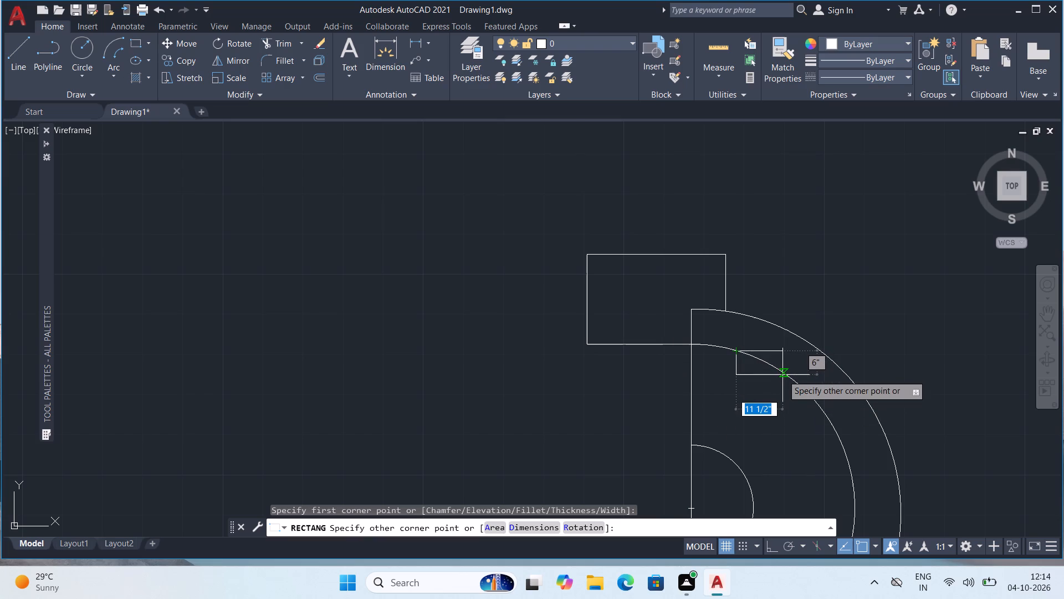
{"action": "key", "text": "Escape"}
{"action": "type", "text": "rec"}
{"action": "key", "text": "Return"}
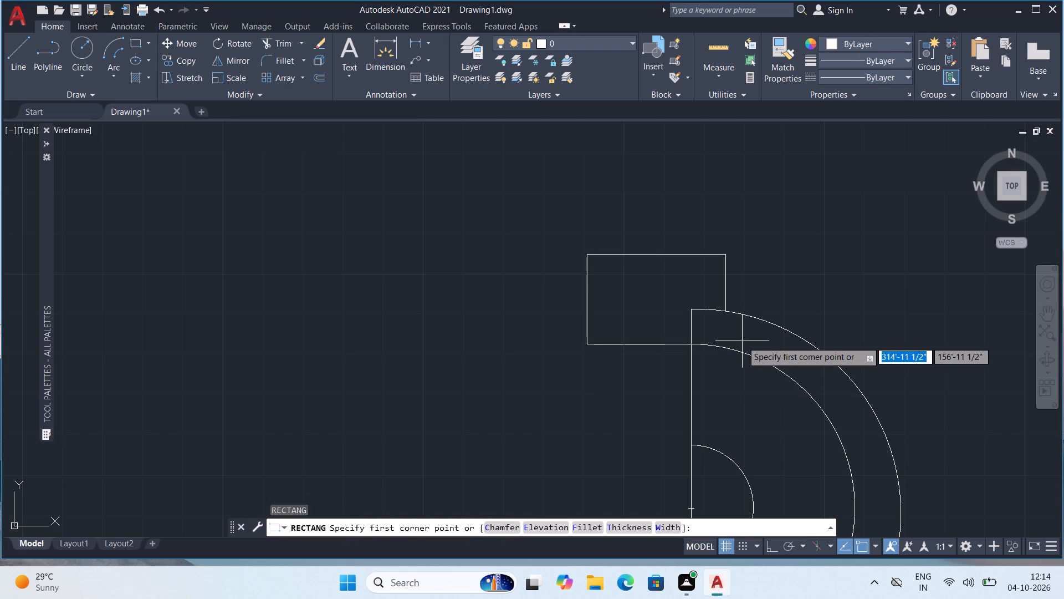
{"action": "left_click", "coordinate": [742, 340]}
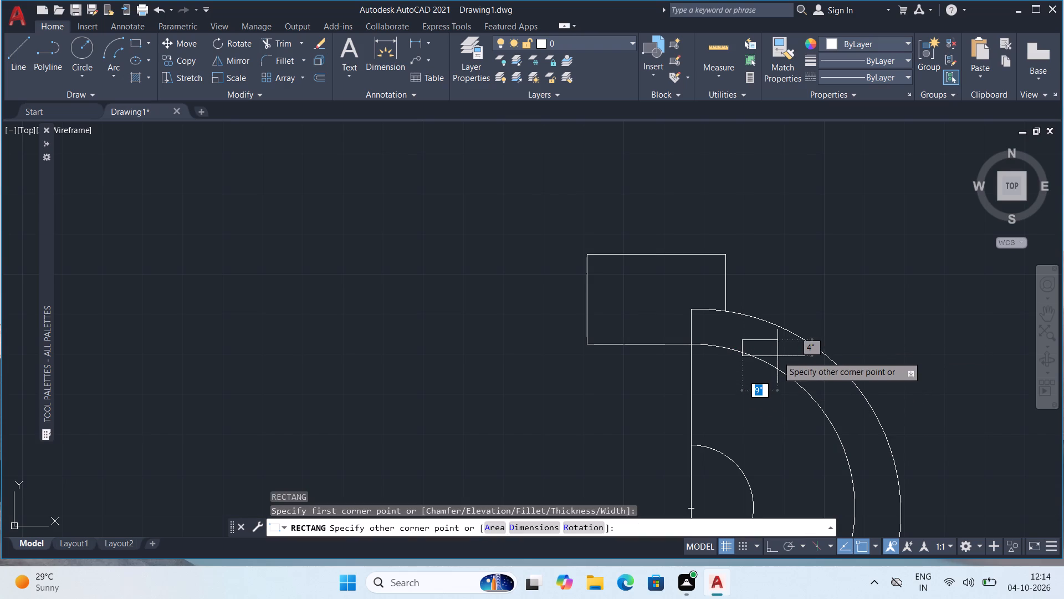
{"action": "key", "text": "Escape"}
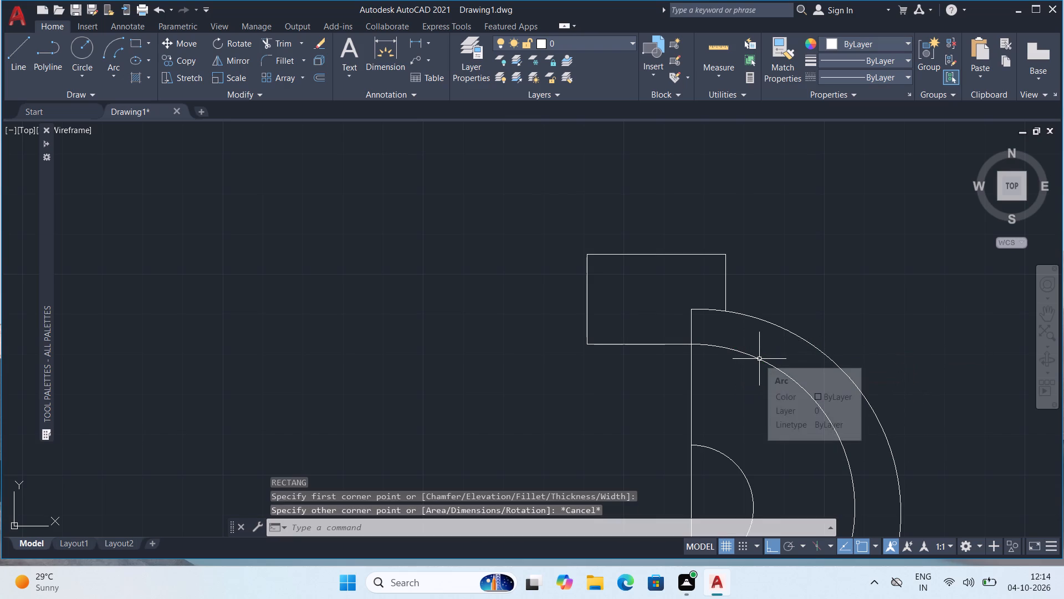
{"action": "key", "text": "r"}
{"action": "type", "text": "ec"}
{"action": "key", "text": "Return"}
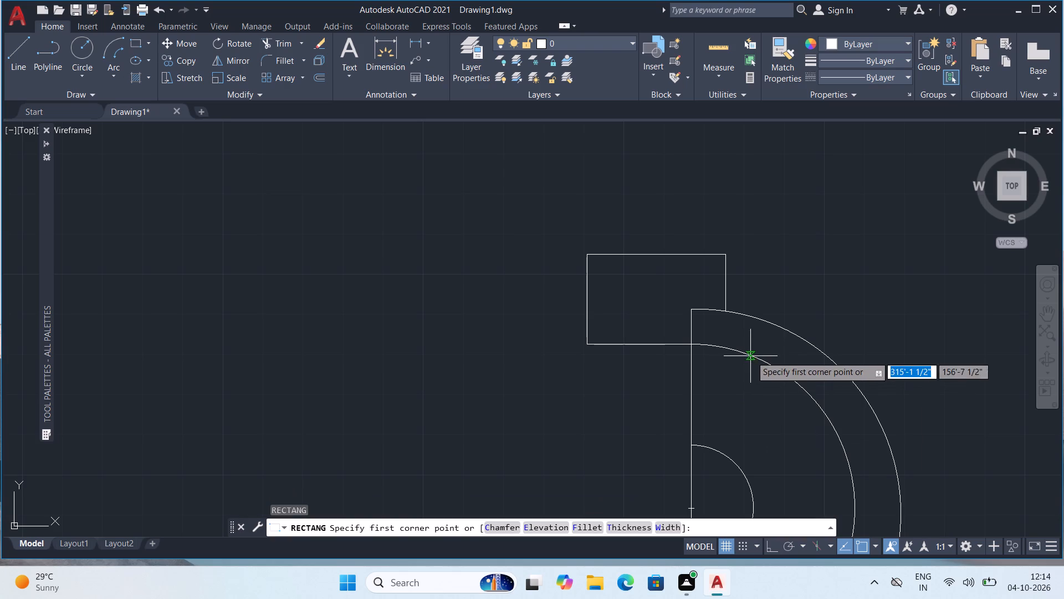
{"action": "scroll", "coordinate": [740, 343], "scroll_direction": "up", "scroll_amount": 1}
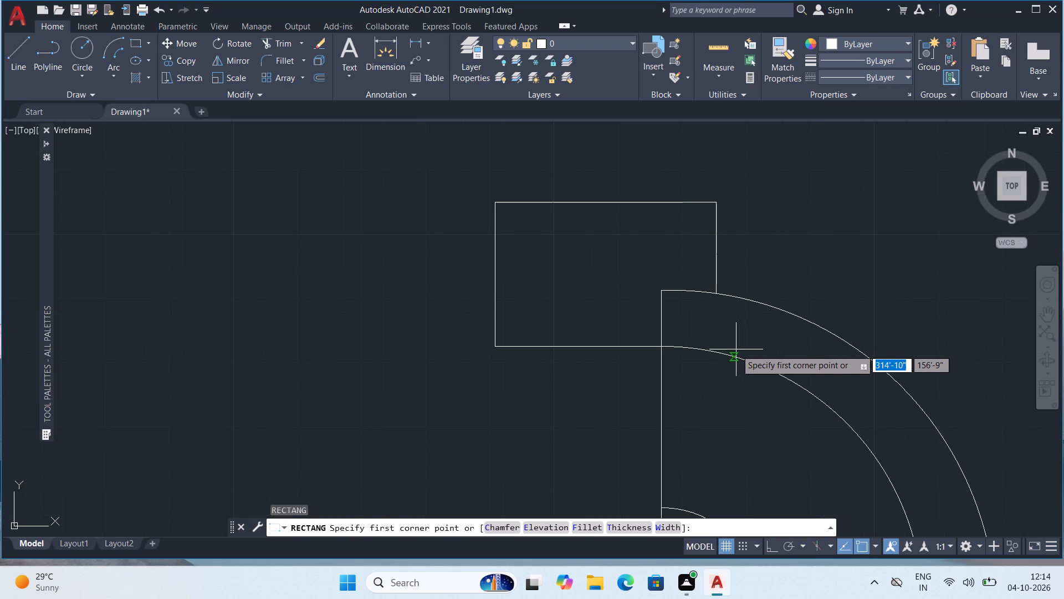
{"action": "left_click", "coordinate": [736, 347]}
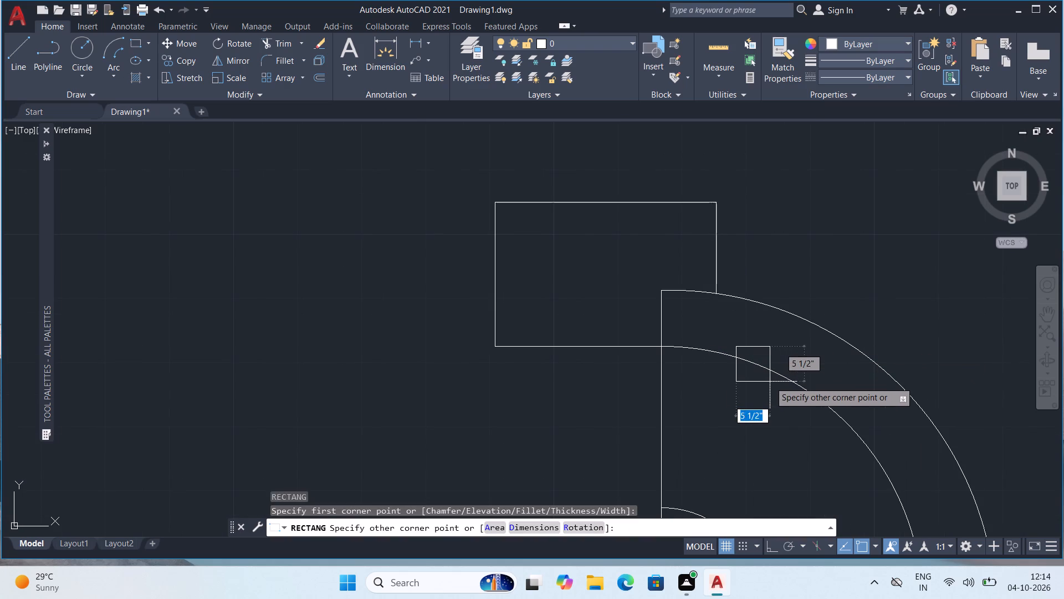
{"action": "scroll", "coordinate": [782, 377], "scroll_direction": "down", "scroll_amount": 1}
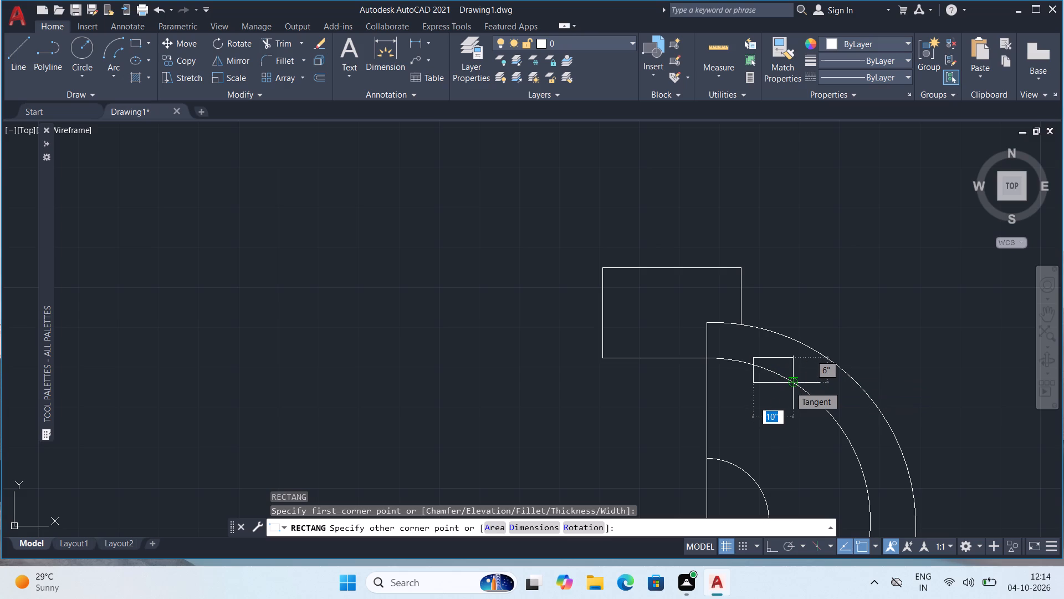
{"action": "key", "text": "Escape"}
Move the whole east-bulging half-circle desk, with its rectangles and inner arcs, to the jiodrt layer.
{"action": "scroll", "coordinate": [791, 386], "scroll_direction": "down", "scroll_amount": 2}
{"action": "middle_click_drag", "start_coordinate": [794, 450], "coordinate": [794, 376]}
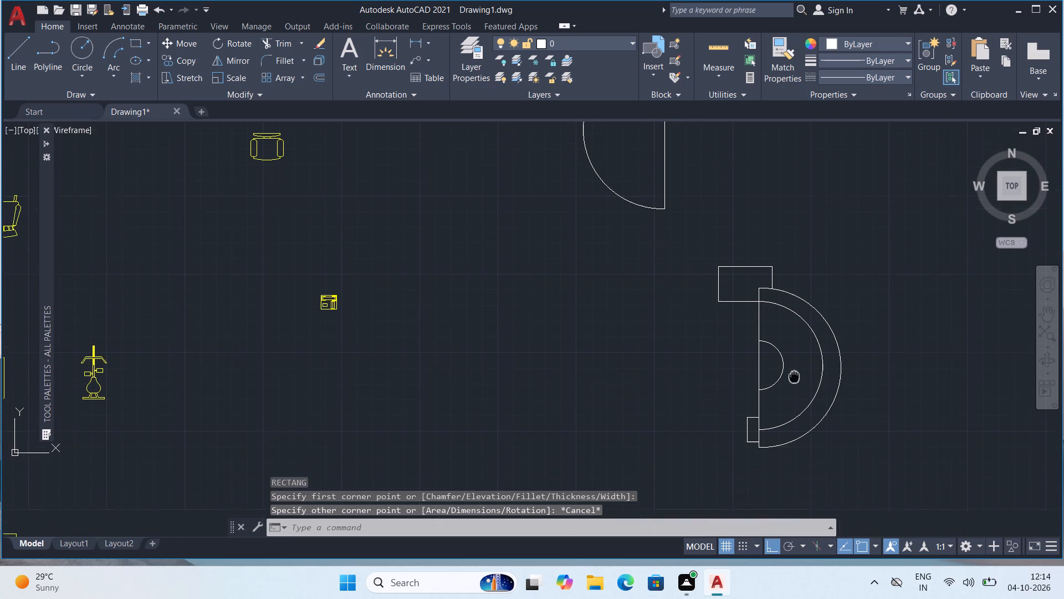
{"action": "middle_click_drag", "start_coordinate": [794, 376], "coordinate": [799, 394]}
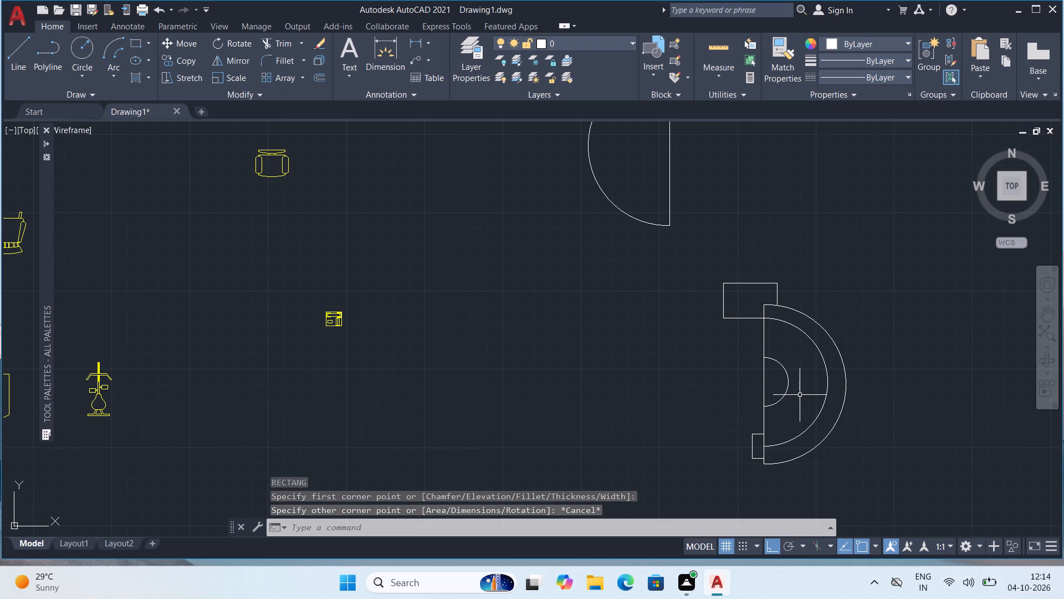
{"action": "scroll", "coordinate": [827, 399], "scroll_direction": "down", "scroll_amount": 1}
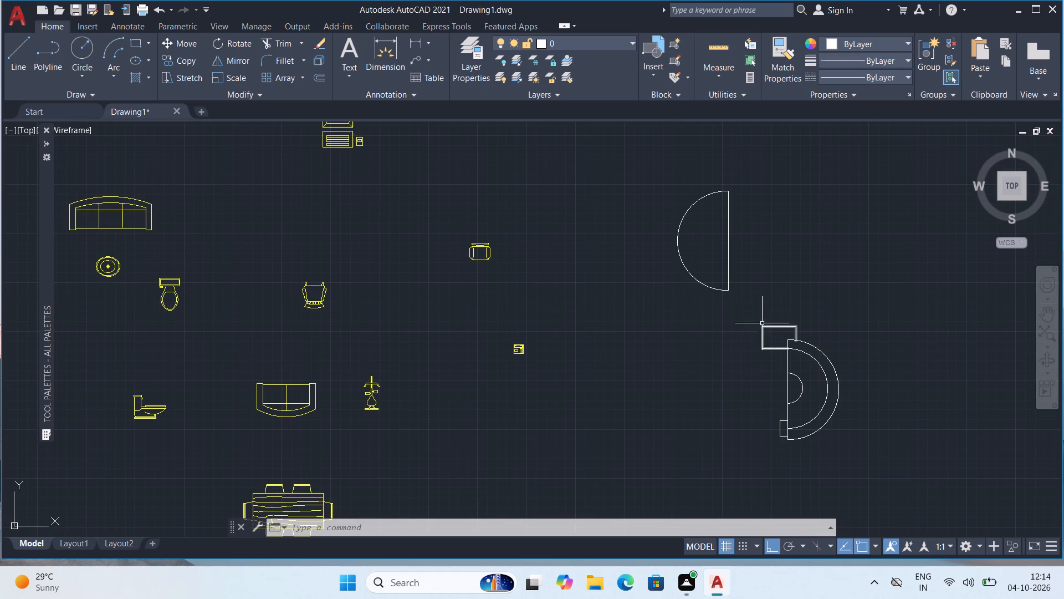
{"action": "left_click", "coordinate": [750, 314]}
{"action": "left_click", "coordinate": [855, 459]}
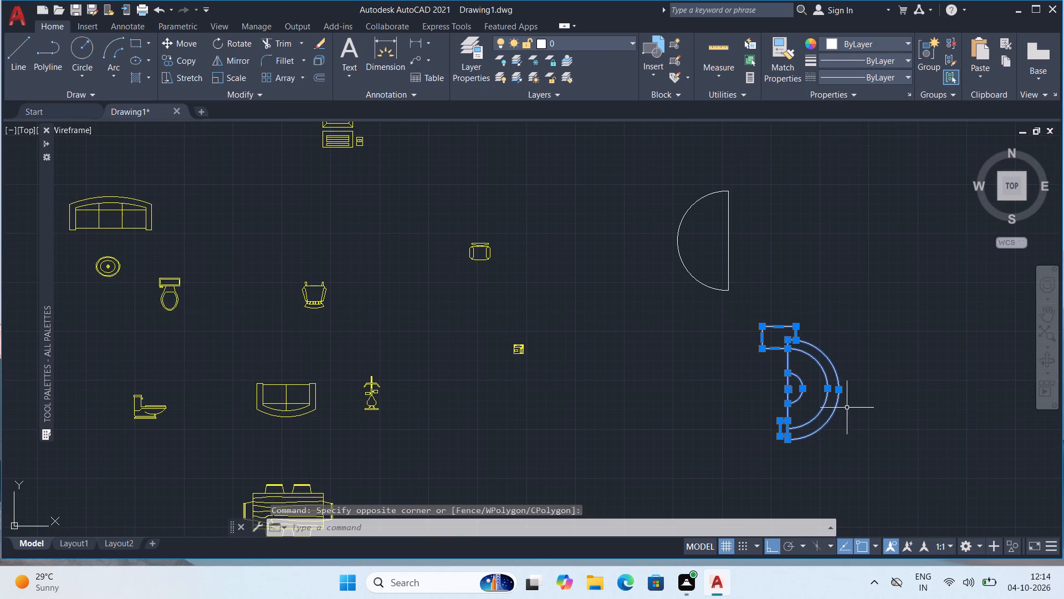
{"action": "left_click", "coordinate": [593, 45]}
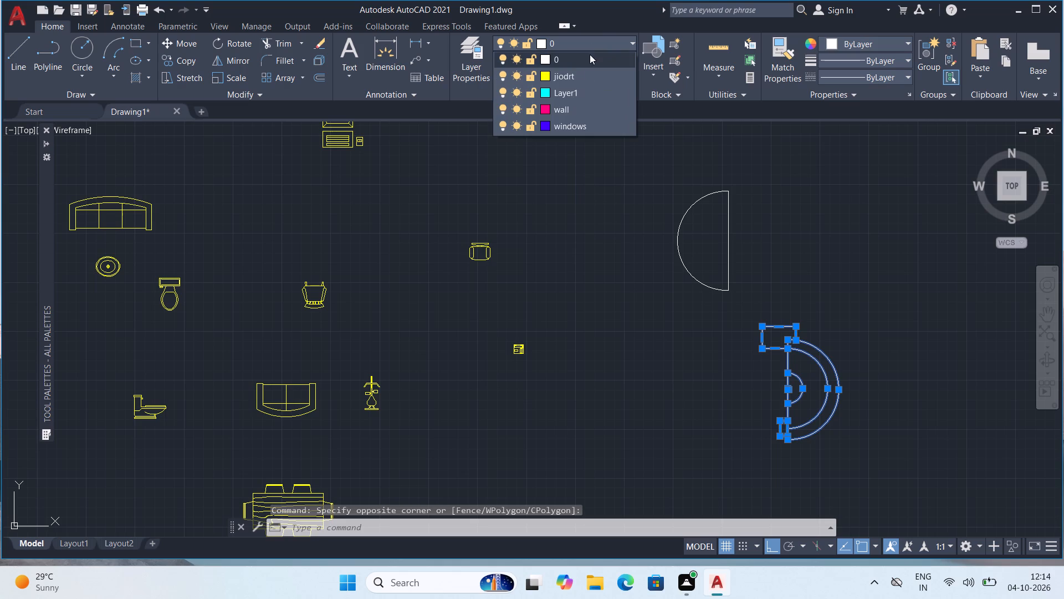
{"action": "left_click", "coordinate": [575, 77]}
{"action": "key", "text": "Escape"}
Copy the half-circle desk and paste it into the floor plan's northwest room, south of the double entrance door.
{"action": "scroll", "coordinate": [868, 336], "scroll_direction": "down", "scroll_amount": 1}
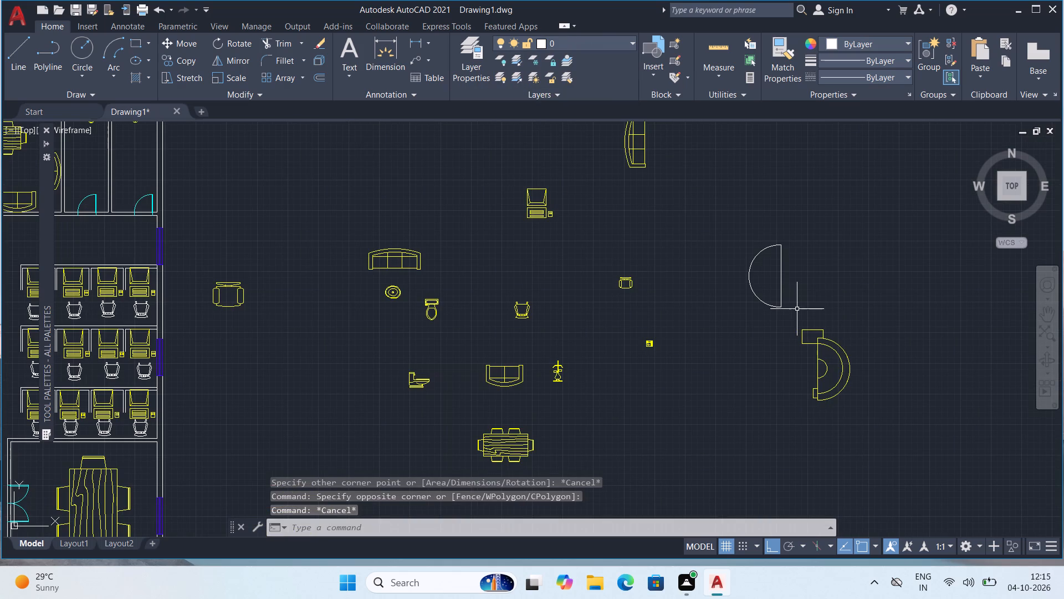
{"action": "left_click", "coordinate": [790, 313]}
{"action": "left_click", "coordinate": [909, 427]}
{"action": "key", "text": "ctrl+c"}
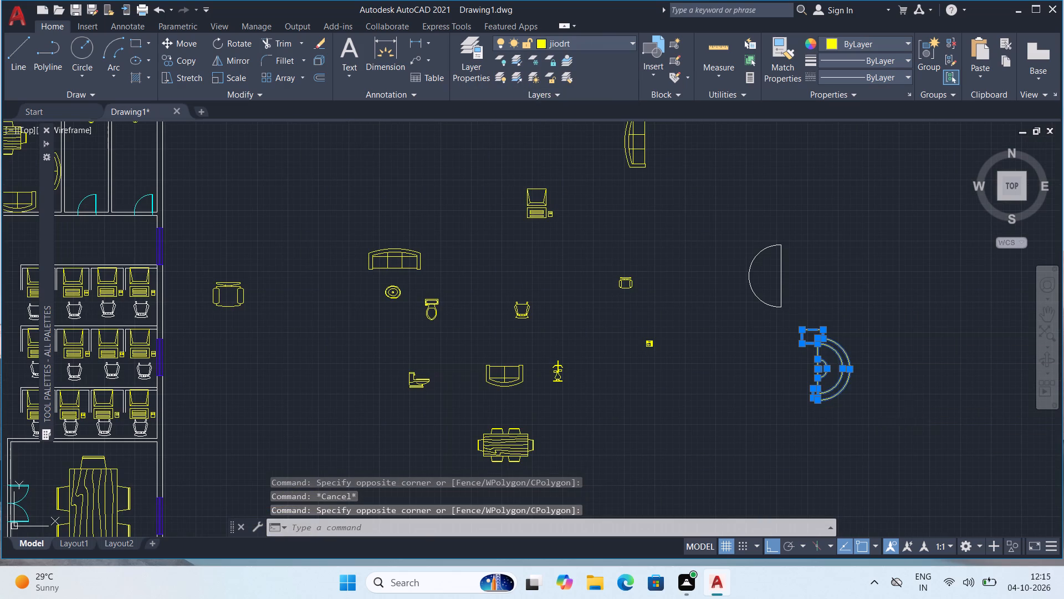
{"action": "key", "text": "ctrl+v"}
{"action": "scroll", "coordinate": [719, 390], "scroll_direction": "down", "scroll_amount": 2}
{"action": "middle_click_drag", "start_coordinate": [654, 332], "coordinate": [809, 304]}
{"action": "scroll", "coordinate": [525, 271], "scroll_direction": "up", "scroll_amount": 2}
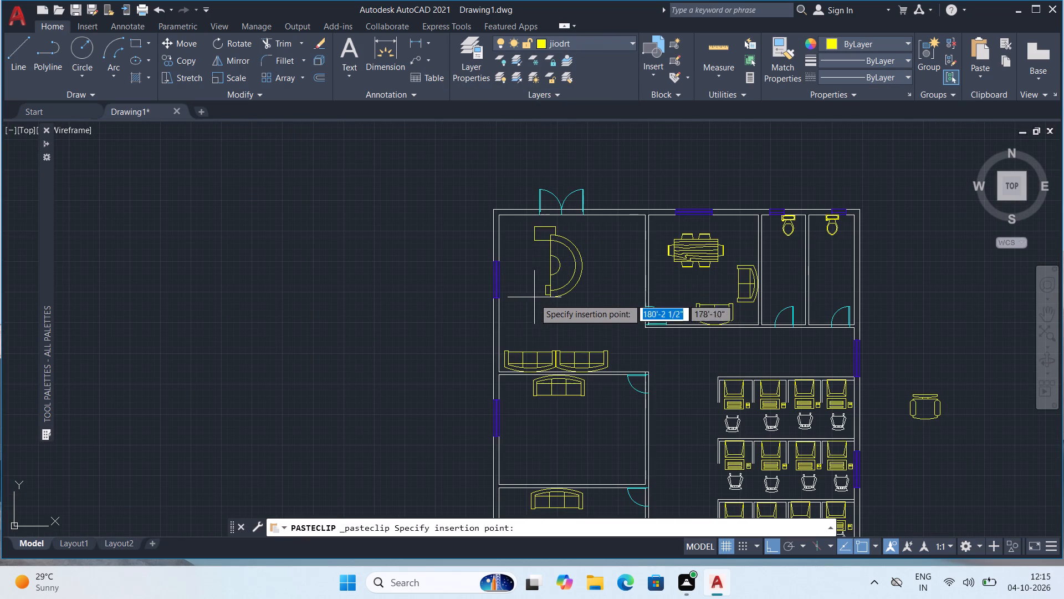
{"action": "left_click", "coordinate": [524, 302]}
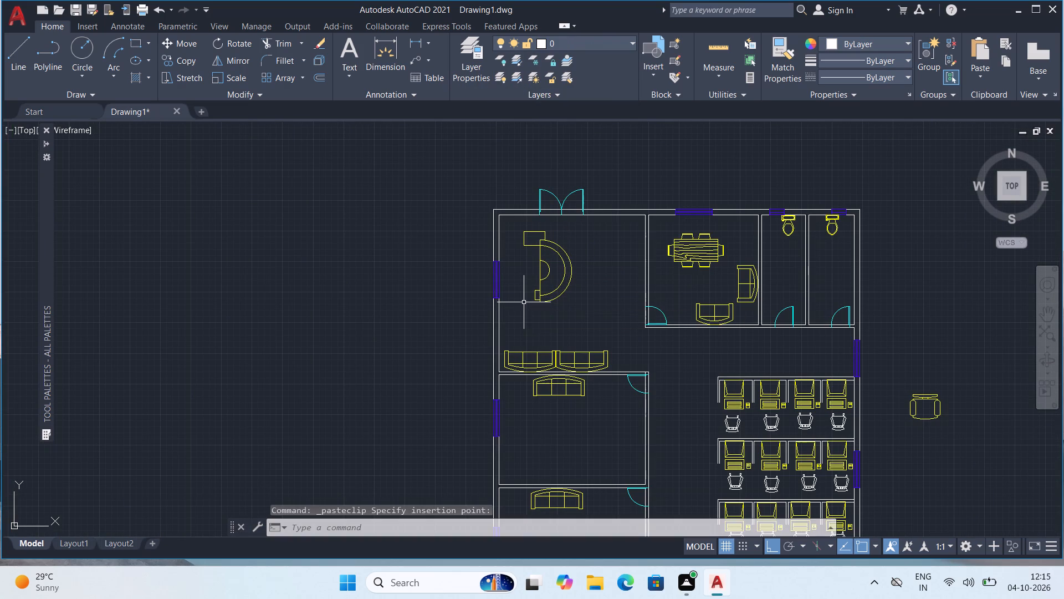
Rotate the small spare armchair north of the small yellow square block a quarter turn clockwise, with its back facing east.
{"action": "middle_click_drag", "start_coordinate": [879, 399], "coordinate": [740, 341]}
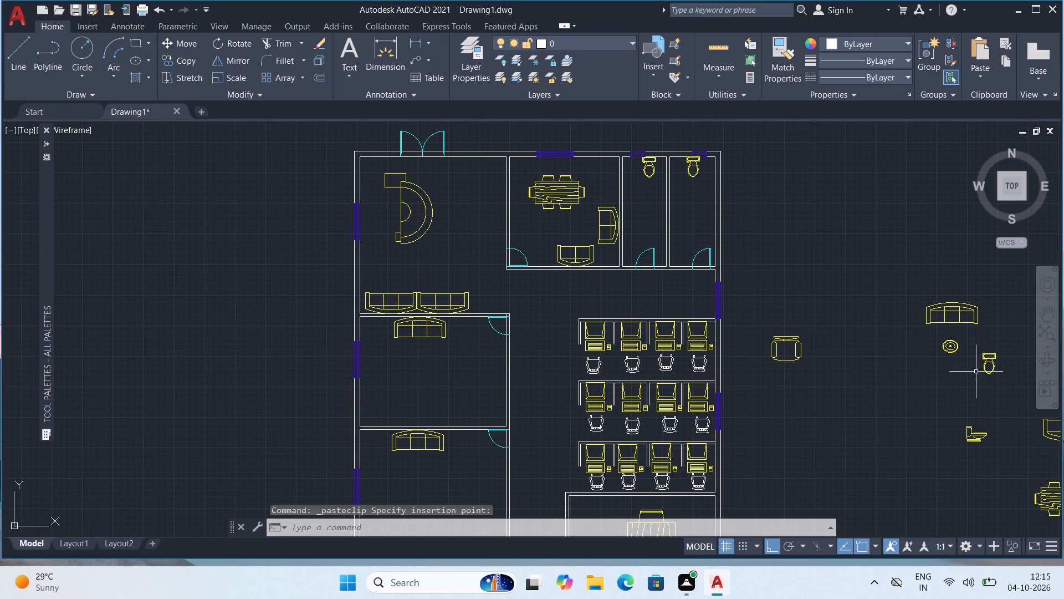
{"action": "middle_click_drag", "start_coordinate": [888, 366], "coordinate": [674, 324]}
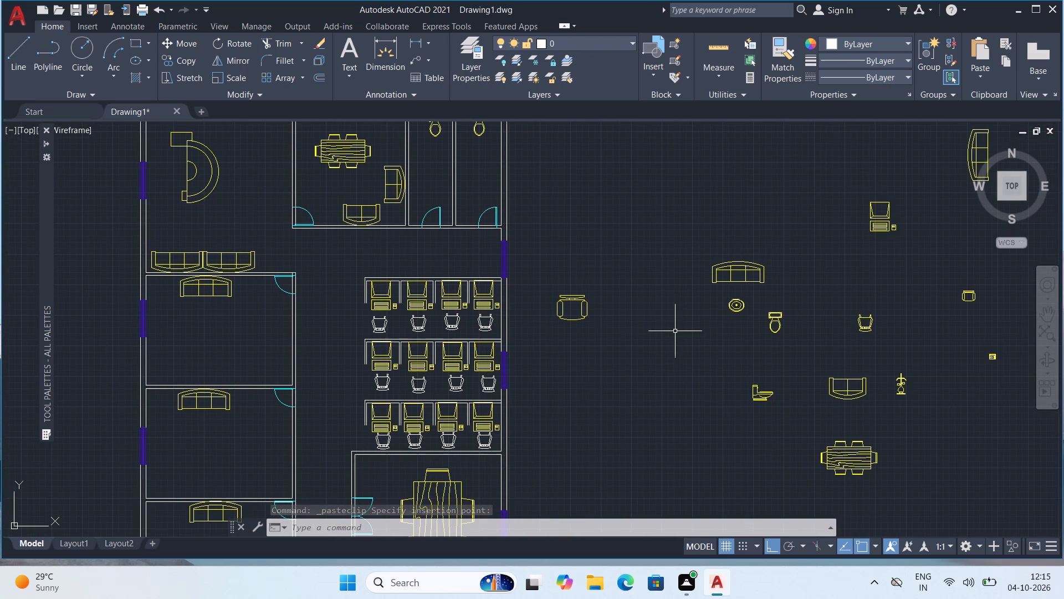
{"action": "scroll", "coordinate": [939, 326], "scroll_direction": "up", "scroll_amount": 1}
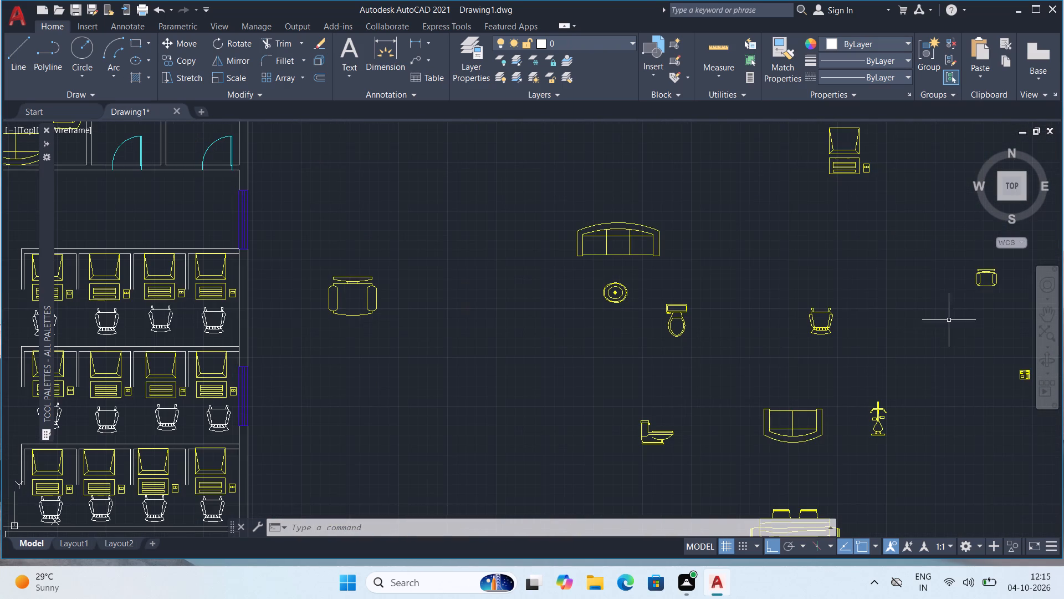
{"action": "middle_click_drag", "start_coordinate": [973, 283], "coordinate": [883, 306]}
{"action": "left_click", "coordinate": [907, 301]}
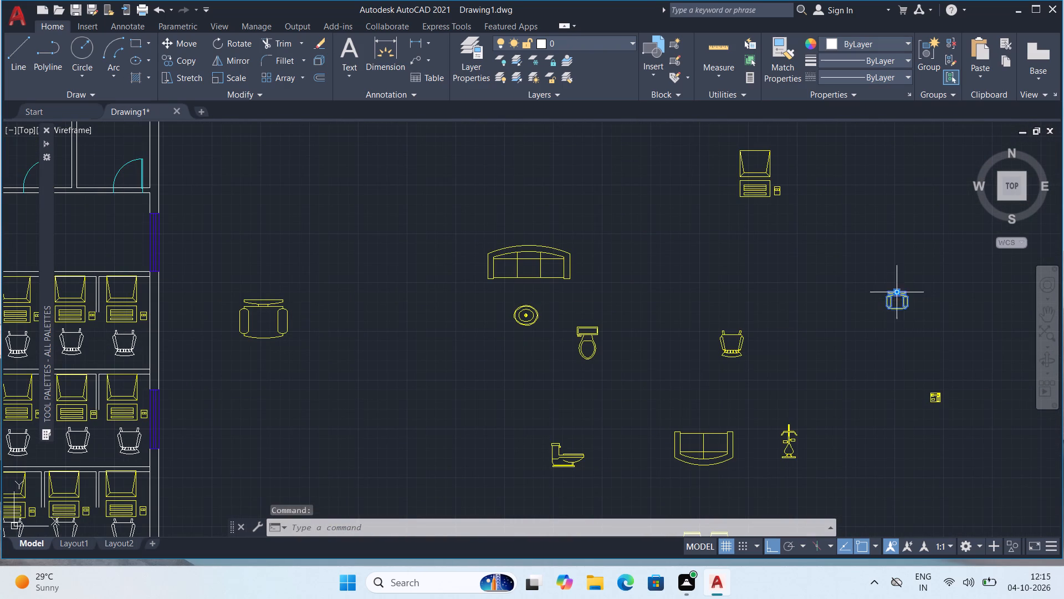
{"action": "left_click", "coordinate": [225, 44]}
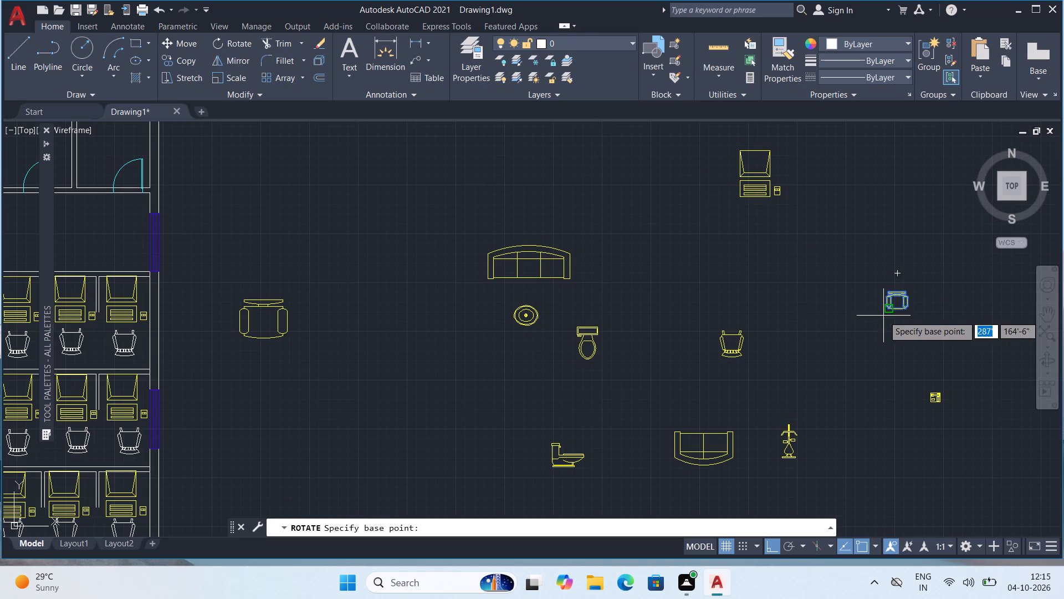
{"action": "left_click", "coordinate": [904, 307]}
{"action": "left_click", "coordinate": [872, 358]}
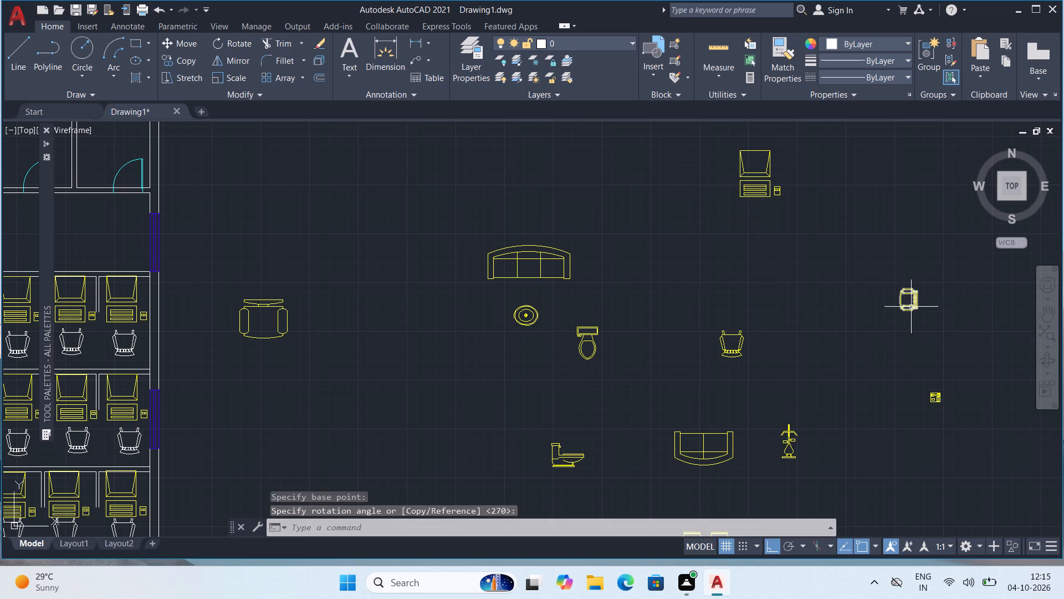
Copy the rotated armchair and paste it just west of the half-circle desk in the northwest room.
{"action": "left_click", "coordinate": [912, 307]}
{"action": "key", "text": "ctrl+c"}
{"action": "key", "text": "ctrl+v"}
{"action": "middle_click_drag", "start_coordinate": [444, 232], "coordinate": [1055, 293]}
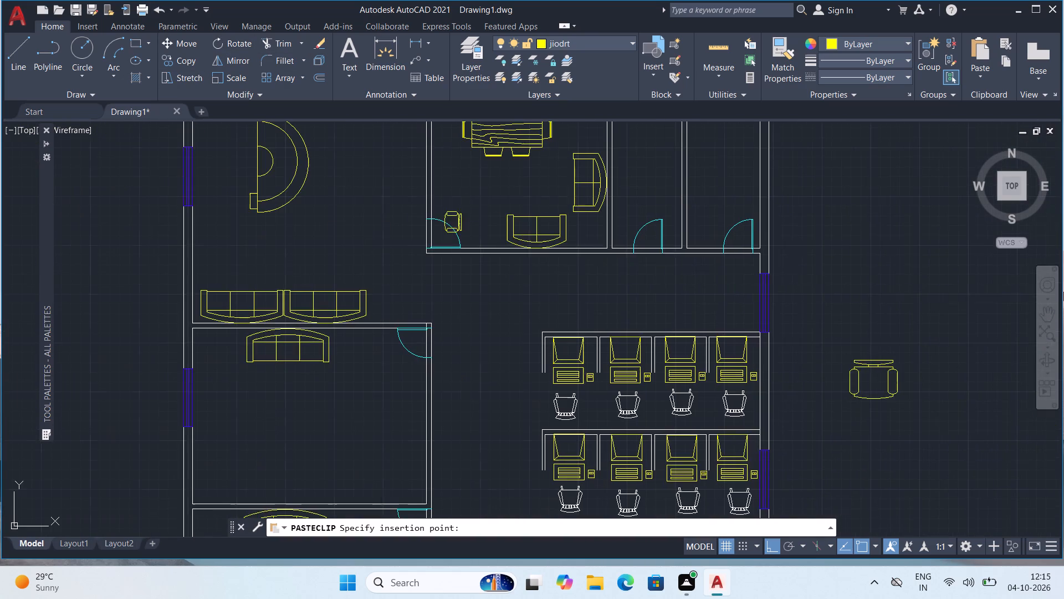
{"action": "middle_click_drag", "start_coordinate": [208, 162], "coordinate": [237, 237]}
{"action": "scroll", "coordinate": [237, 237], "scroll_direction": "up", "scroll_amount": 1}
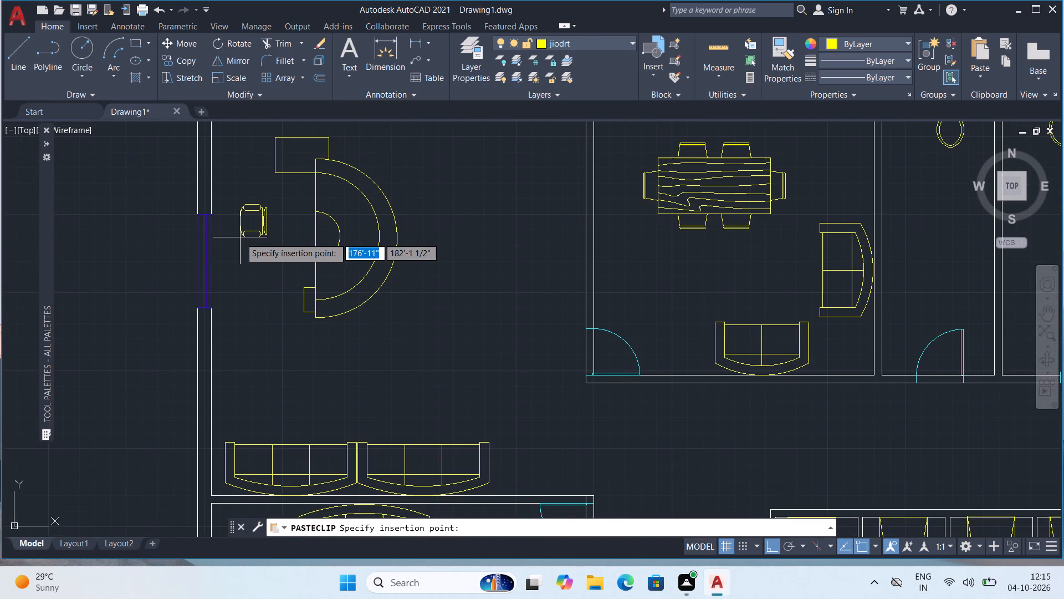
{"action": "left_click", "coordinate": [268, 241]}
Draw a circle with a radius of about 1'-8 1/2" southeast of the spare conference table among the spare blocks.
{"action": "scroll", "coordinate": [422, 245], "scroll_direction": "down", "scroll_amount": 1}
{"action": "middle_click_drag", "start_coordinate": [504, 280], "coordinate": [399, 300]}
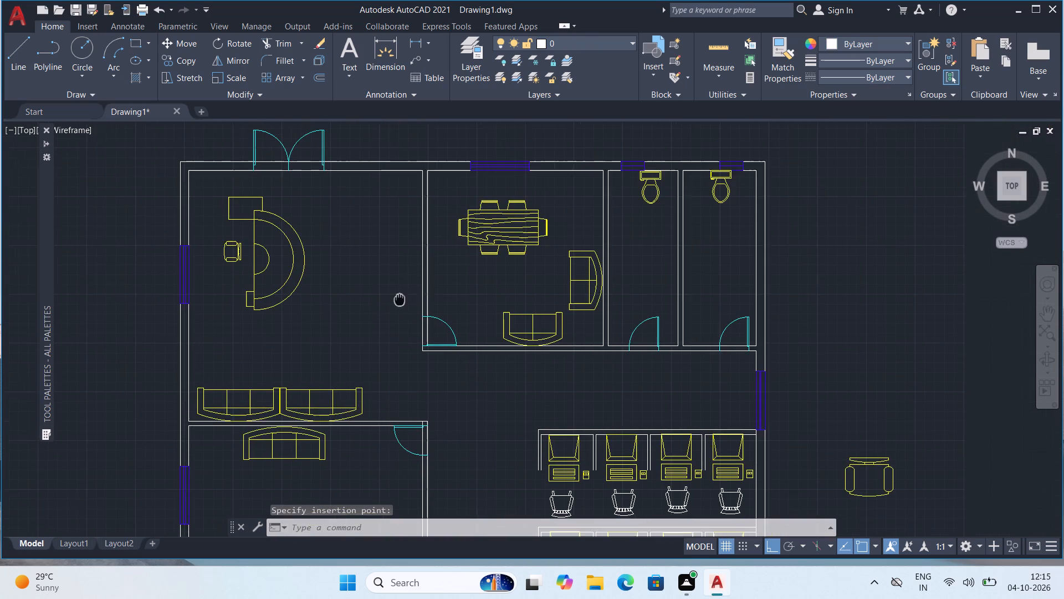
{"action": "middle_click_drag", "start_coordinate": [399, 300], "coordinate": [398, 300]}
{"action": "scroll", "coordinate": [407, 301], "scroll_direction": "down", "scroll_amount": 1}
{"action": "middle_click_drag", "start_coordinate": [378, 295], "coordinate": [287, 288]}
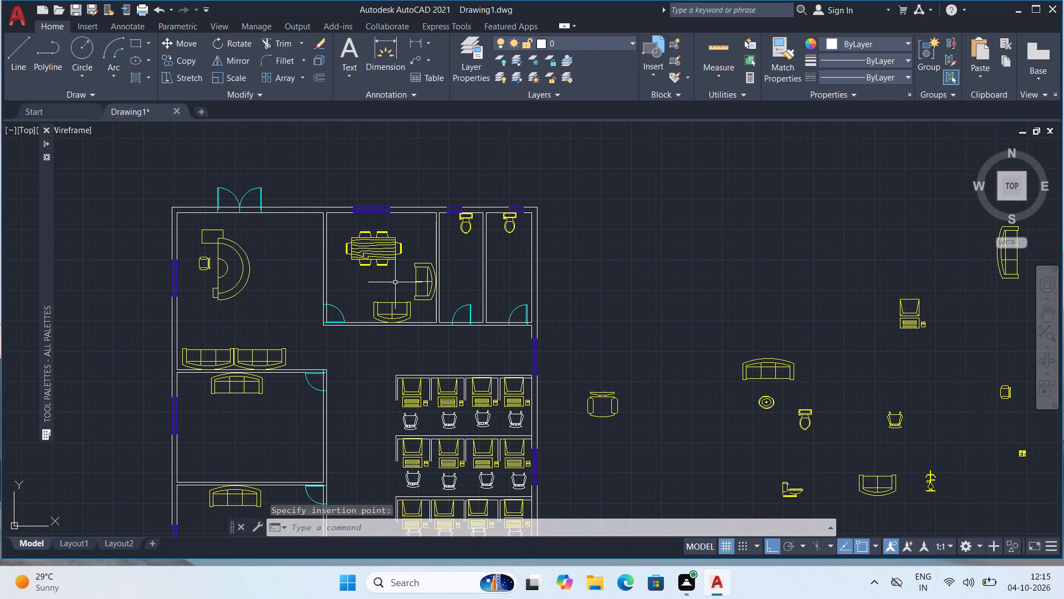
{"action": "middle_click_drag", "start_coordinate": [535, 327], "coordinate": [460, 328]}
{"action": "scroll", "coordinate": [524, 331], "scroll_direction": "down", "scroll_amount": 1}
{"action": "middle_click_drag", "start_coordinate": [600, 394], "coordinate": [572, 314]}
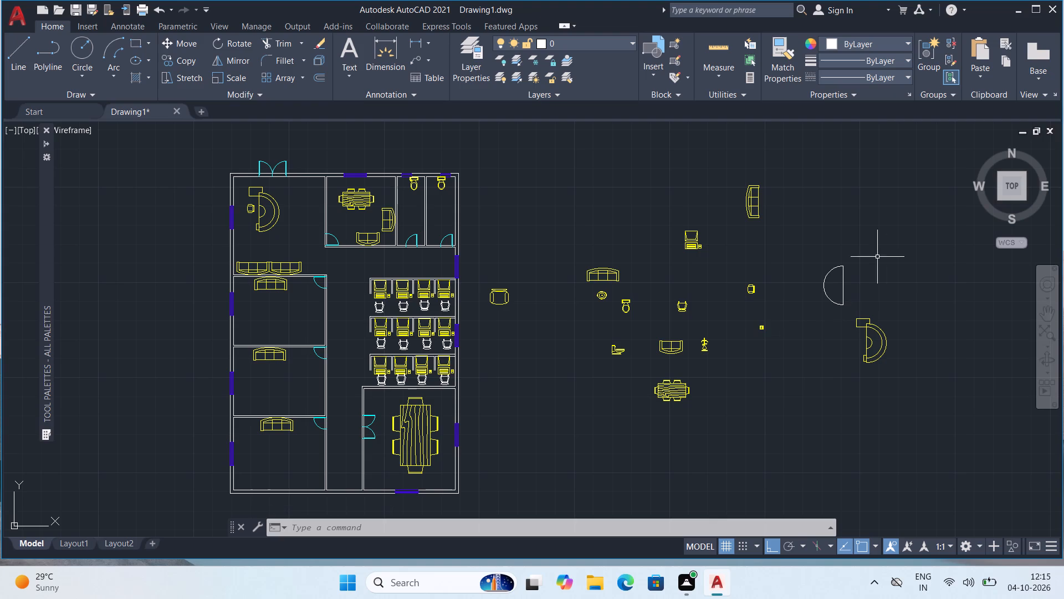
{"action": "left_click", "coordinate": [87, 46]}
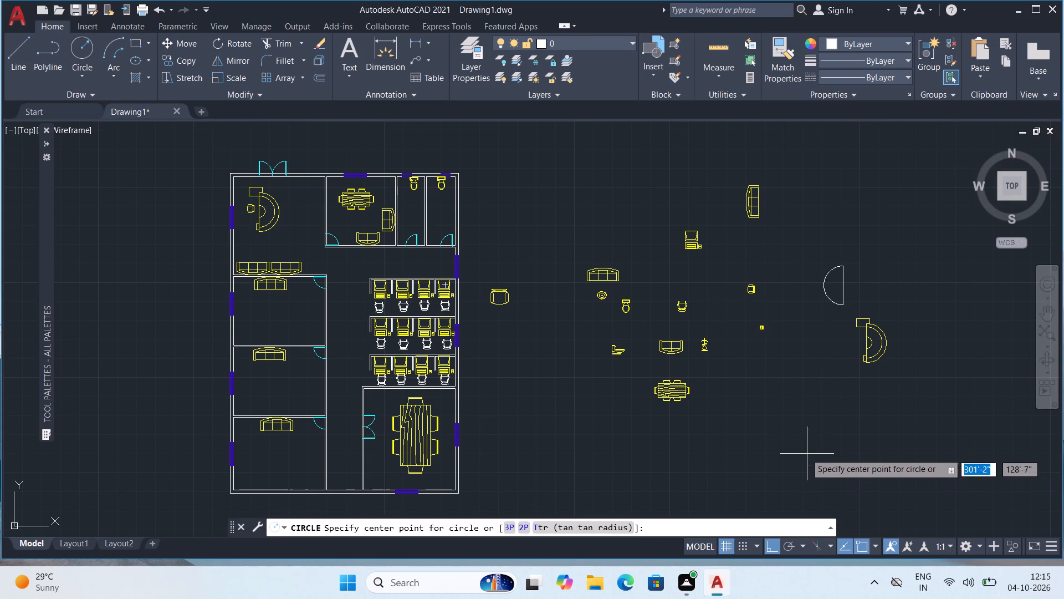
{"action": "left_click", "coordinate": [786, 425]}
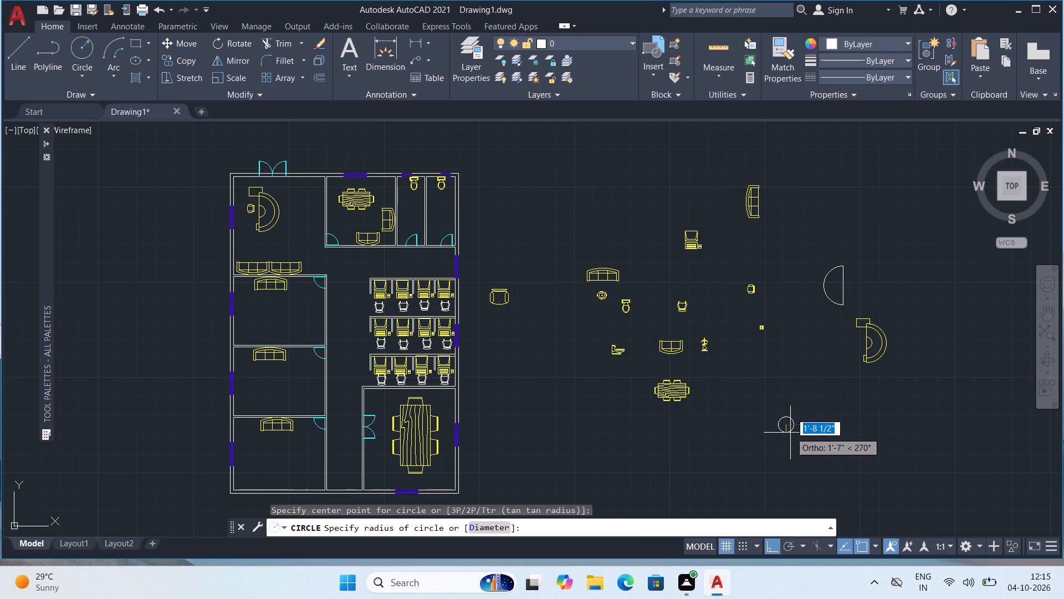
{"action": "left_click", "coordinate": [790, 433]}
Move the new circle southeast of the spare conference table to the jiodrt layer.
{"action": "middle_click_drag", "start_coordinate": [787, 432], "coordinate": [779, 410]}
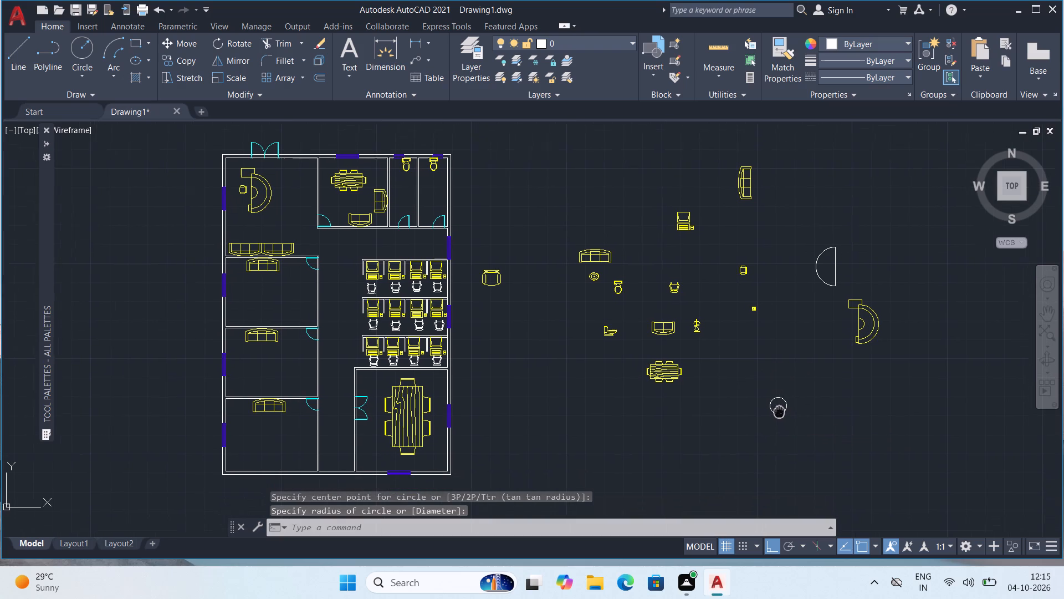
{"action": "middle_click_drag", "start_coordinate": [779, 410], "coordinate": [777, 404]}
{"action": "scroll", "coordinate": [777, 415], "scroll_direction": "up", "scroll_amount": 1}
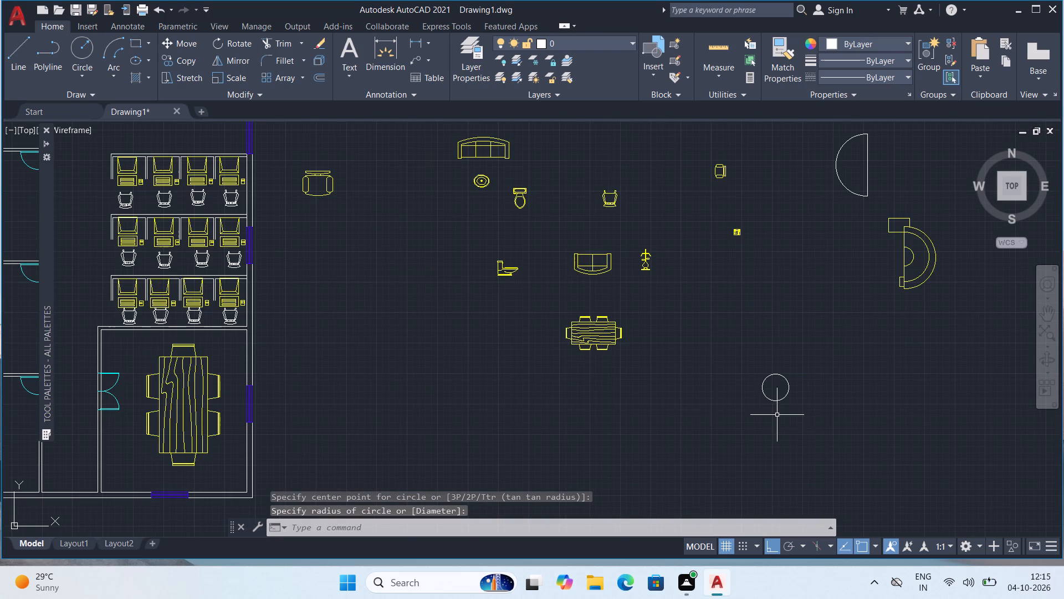
{"action": "scroll", "coordinate": [626, 413], "scroll_direction": "down", "scroll_amount": 1}
{"action": "middle_click_drag", "start_coordinate": [581, 420], "coordinate": [656, 444]}
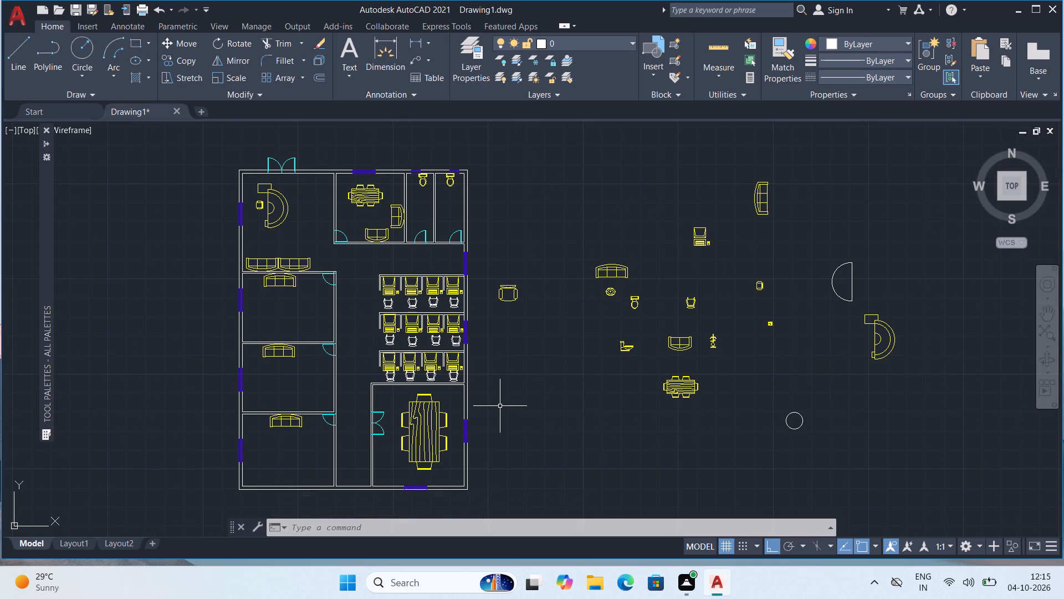
{"action": "left_click", "coordinate": [763, 402]}
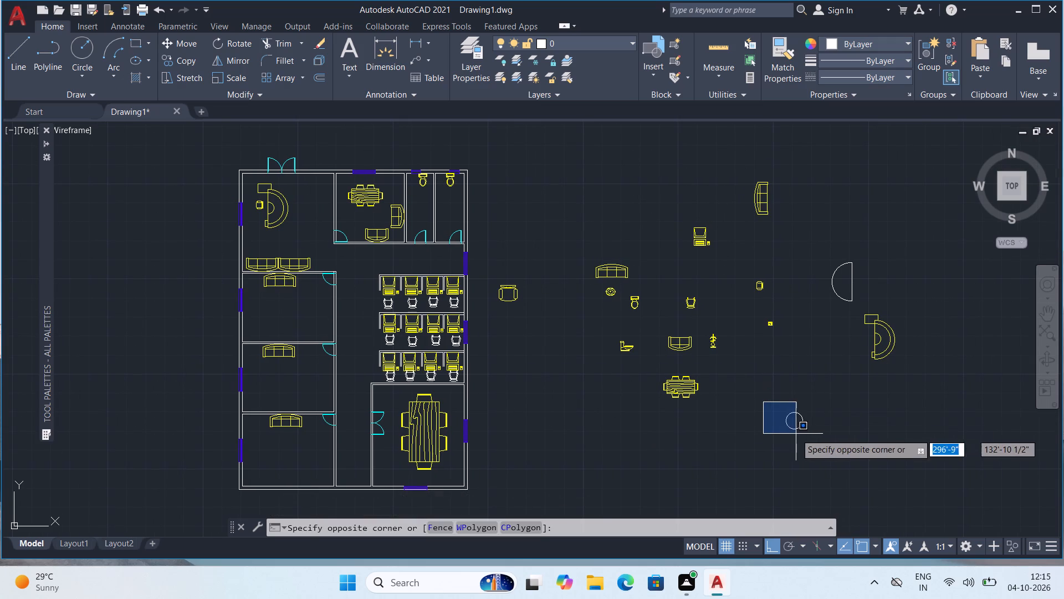
{"action": "left_click", "coordinate": [806, 442]}
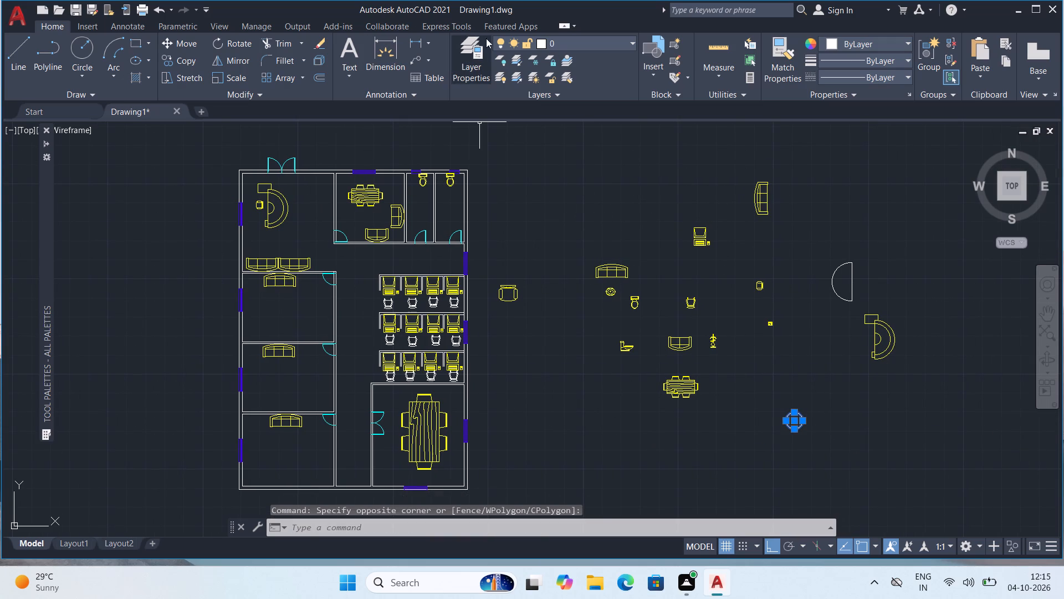
{"action": "left_click", "coordinate": [621, 43]}
{"action": "left_click", "coordinate": [571, 80]}
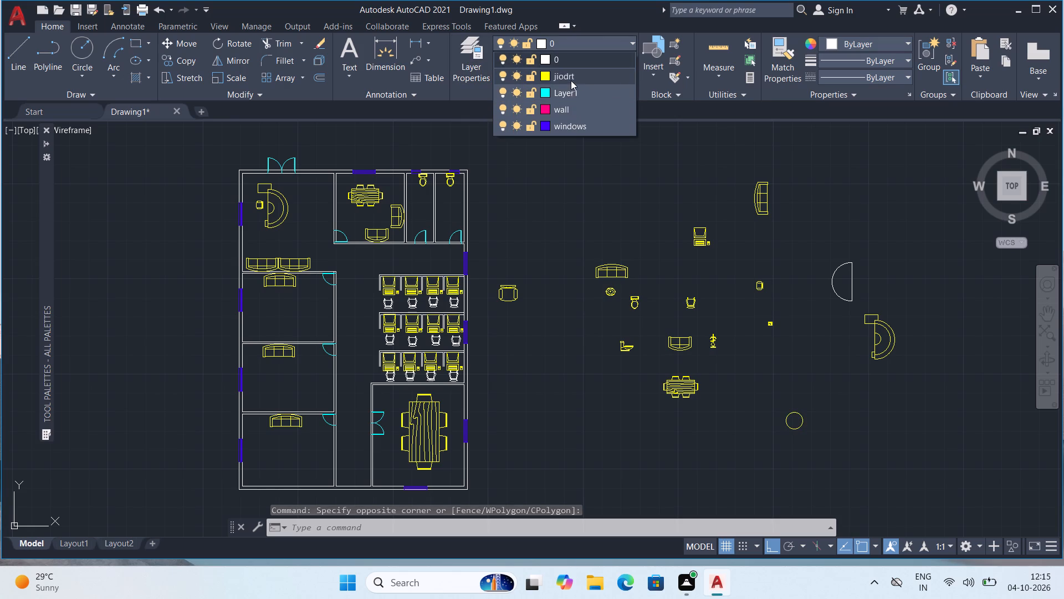
{"action": "key", "text": "Escape"}
Copy the yellow circle southeast of the spare conference table to the clipboard.
{"action": "left_click", "coordinate": [794, 407]}
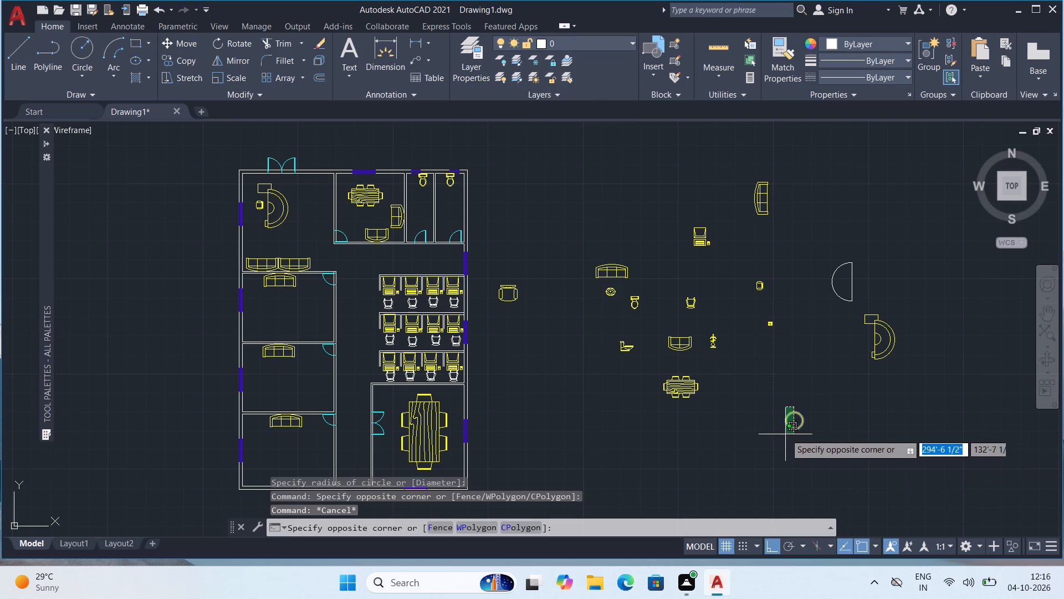
{"action": "left_click", "coordinate": [740, 420]}
{"action": "key", "text": "ctrl+c"}
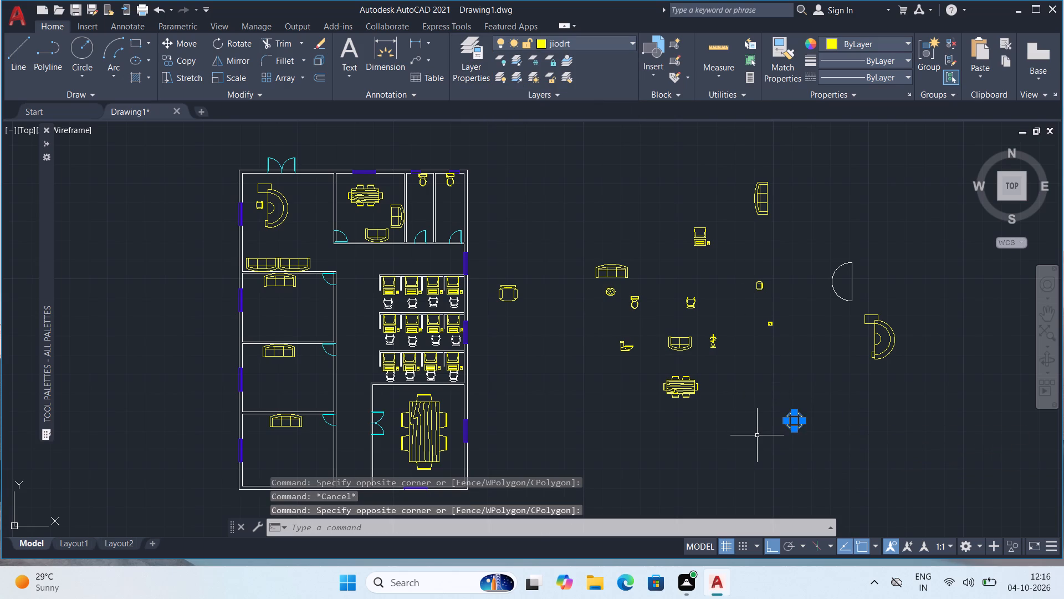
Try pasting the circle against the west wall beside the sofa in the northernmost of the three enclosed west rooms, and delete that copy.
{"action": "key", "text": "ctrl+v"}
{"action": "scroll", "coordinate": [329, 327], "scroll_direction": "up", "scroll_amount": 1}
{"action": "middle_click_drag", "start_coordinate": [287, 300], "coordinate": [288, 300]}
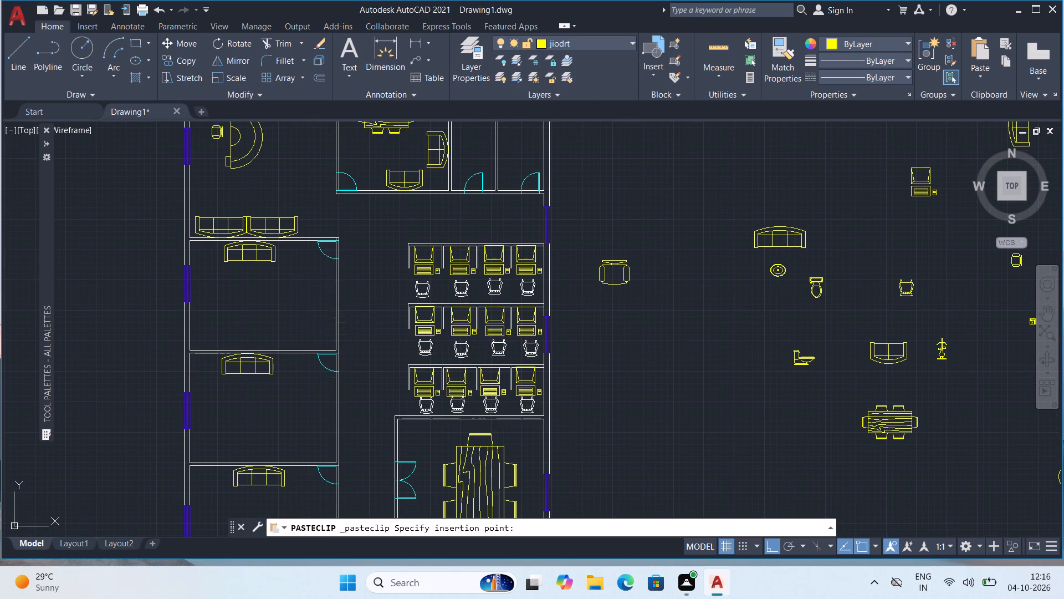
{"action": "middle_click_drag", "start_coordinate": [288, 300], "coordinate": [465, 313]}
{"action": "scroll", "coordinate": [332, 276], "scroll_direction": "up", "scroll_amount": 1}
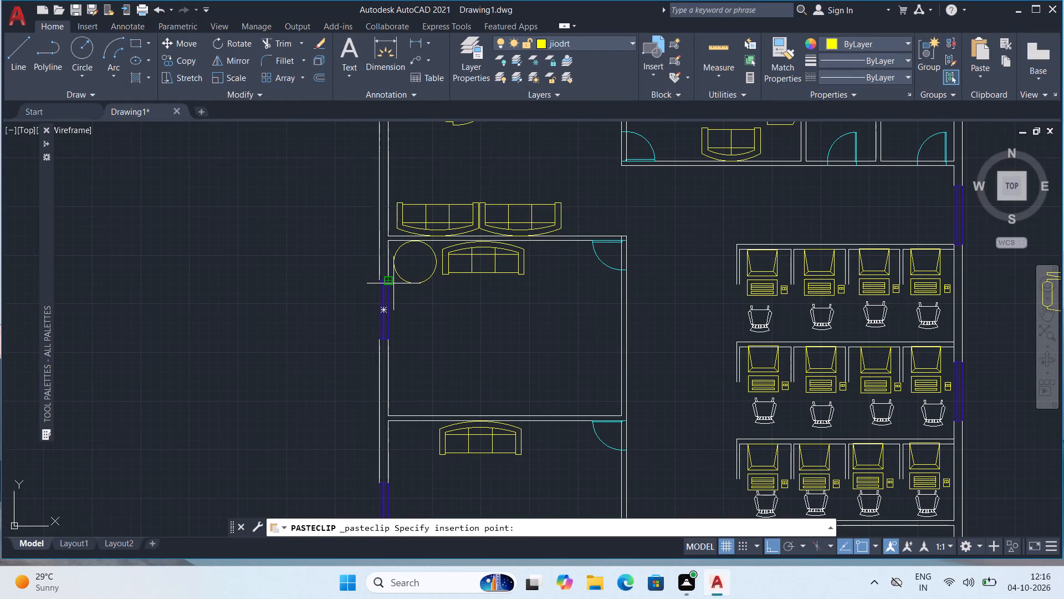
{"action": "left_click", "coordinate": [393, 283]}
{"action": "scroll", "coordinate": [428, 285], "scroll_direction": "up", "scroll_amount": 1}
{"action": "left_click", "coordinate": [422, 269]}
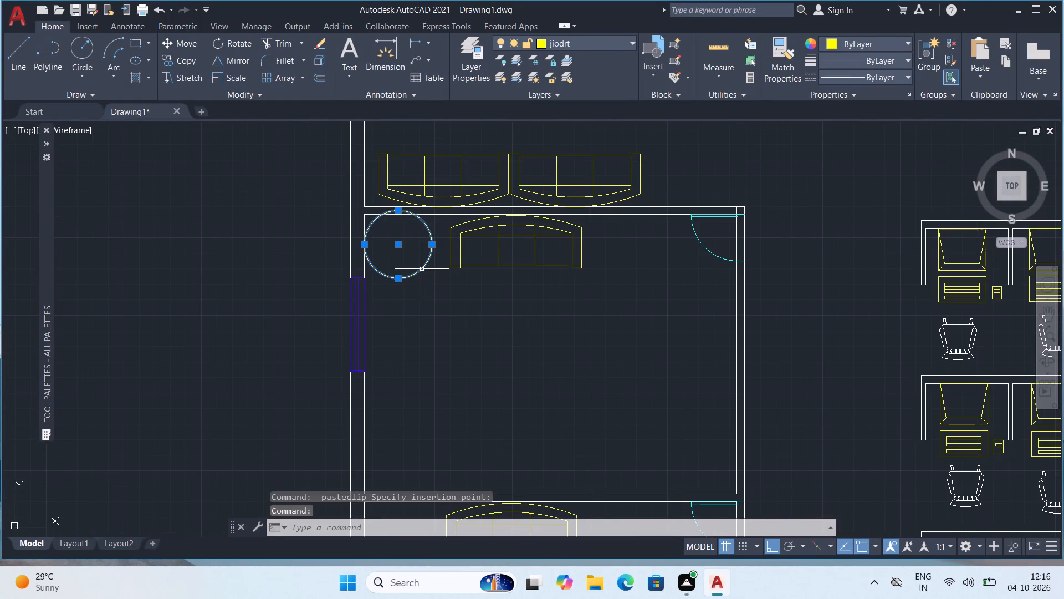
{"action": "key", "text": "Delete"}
Paste the circle between the sofa and west wall of the northernmost of the three enclosed west rooms, leaving a small gap to the wall.
{"action": "key", "text": "ctrl+v"}
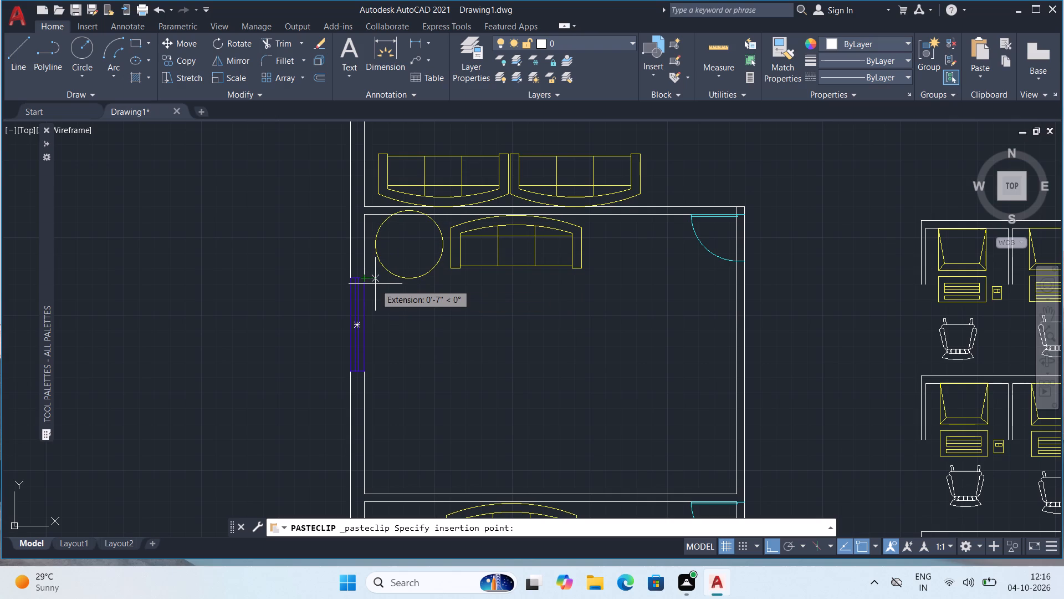
{"action": "scroll", "coordinate": [375, 285], "scroll_direction": "up", "scroll_amount": 1}
{"action": "left_click", "coordinate": [374, 285]}
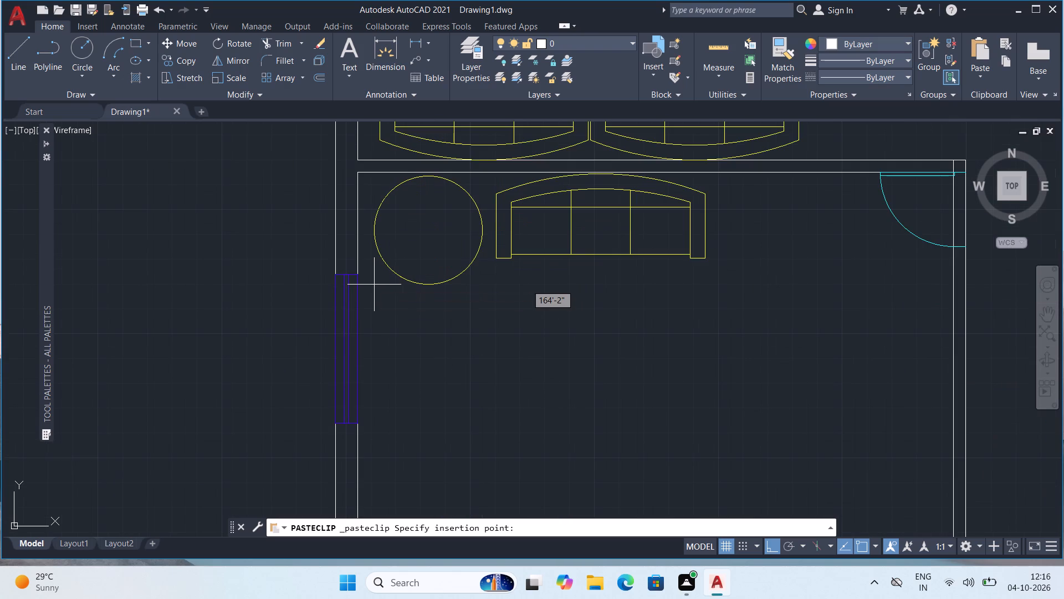
Rotate the whole spare half-circle desk a quarter turn counterclockwise, with its arc bulging north.
{"action": "scroll", "coordinate": [400, 283], "scroll_direction": "down", "scroll_amount": 1}
{"action": "scroll", "coordinate": [499, 305], "scroll_direction": "down", "scroll_amount": 1}
{"action": "scroll", "coordinate": [577, 353], "scroll_direction": "down", "scroll_amount": 2}
{"action": "middle_click_drag", "start_coordinate": [519, 373], "coordinate": [445, 307]}
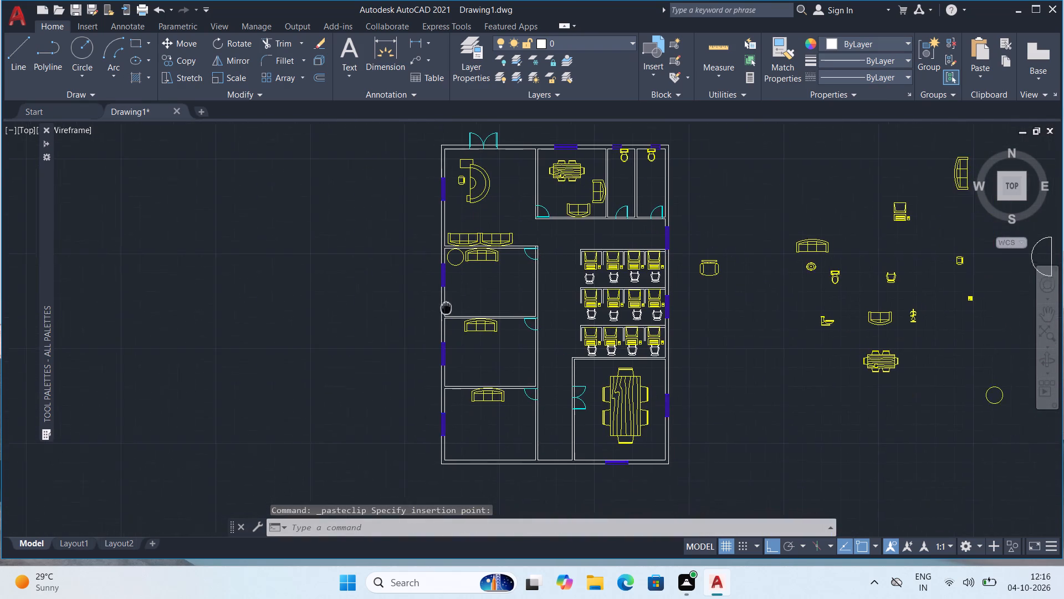
{"action": "middle_click_drag", "start_coordinate": [445, 307], "coordinate": [432, 296]}
{"action": "scroll", "coordinate": [433, 296], "scroll_direction": "down", "scroll_amount": 1}
{"action": "middle_click_drag", "start_coordinate": [569, 346], "coordinate": [505, 304]}
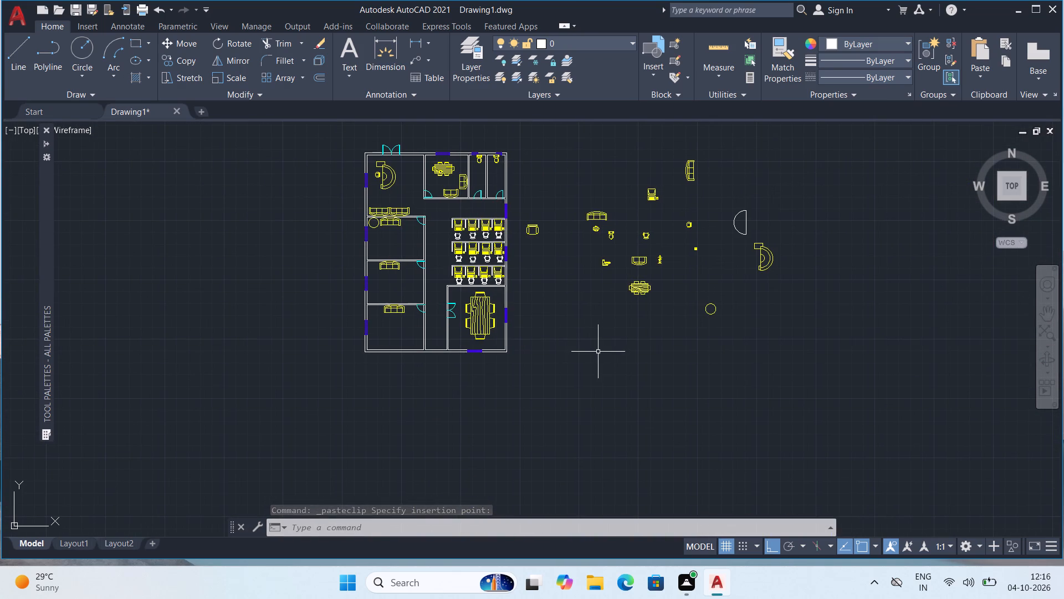
{"action": "middle_click_drag", "start_coordinate": [532, 353], "coordinate": [558, 336]}
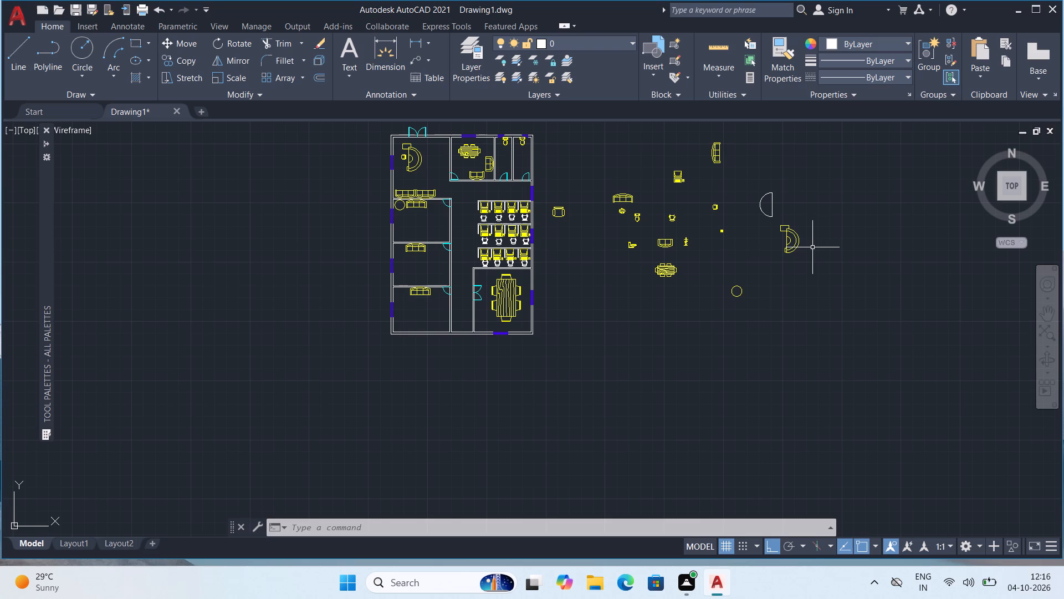
{"action": "scroll", "coordinate": [781, 289], "scroll_direction": "up", "scroll_amount": 1}
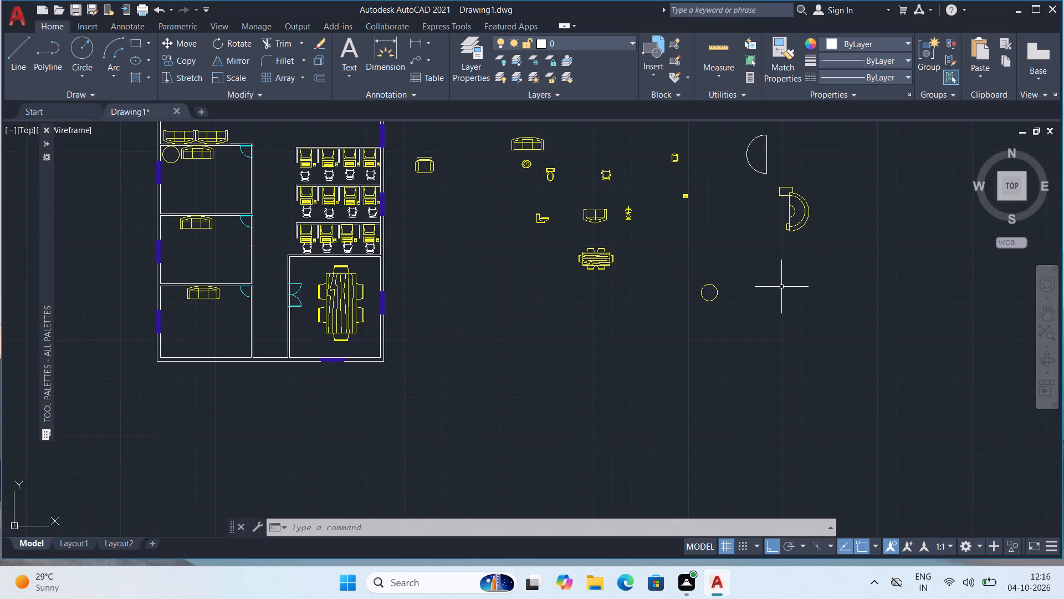
{"action": "scroll", "coordinate": [795, 263], "scroll_direction": "up", "scroll_amount": 1}
{"action": "middle_click_drag", "start_coordinate": [796, 267], "coordinate": [785, 344]}
{"action": "scroll", "coordinate": [786, 382], "scroll_direction": "down", "scroll_amount": 1}
{"action": "middle_click_drag", "start_coordinate": [794, 332], "coordinate": [806, 359]}
{"action": "left_click", "coordinate": [777, 301]}
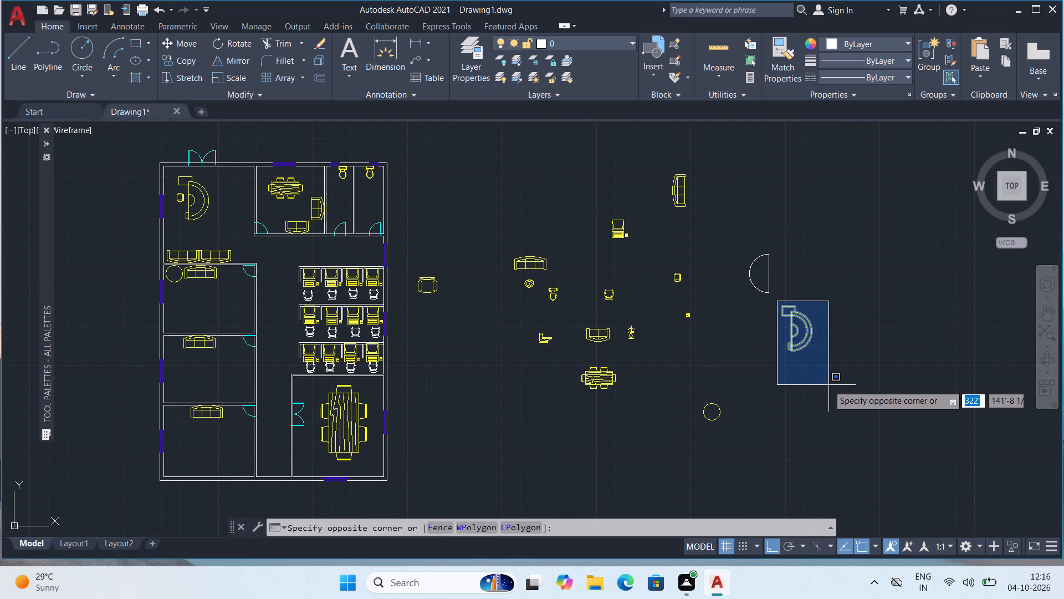
{"action": "left_click", "coordinate": [822, 390]}
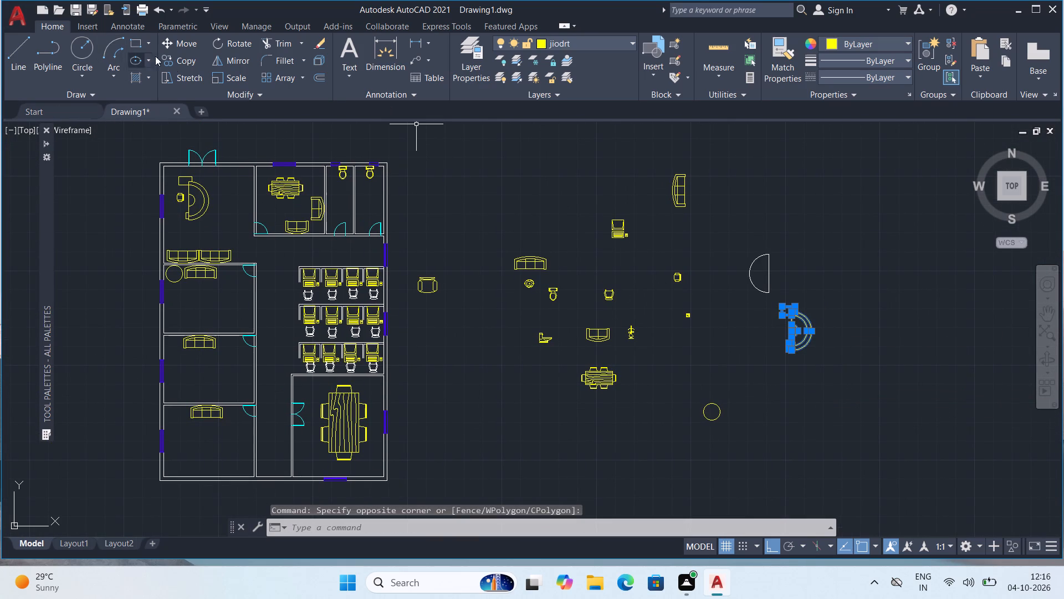
{"action": "left_click", "coordinate": [214, 34]}
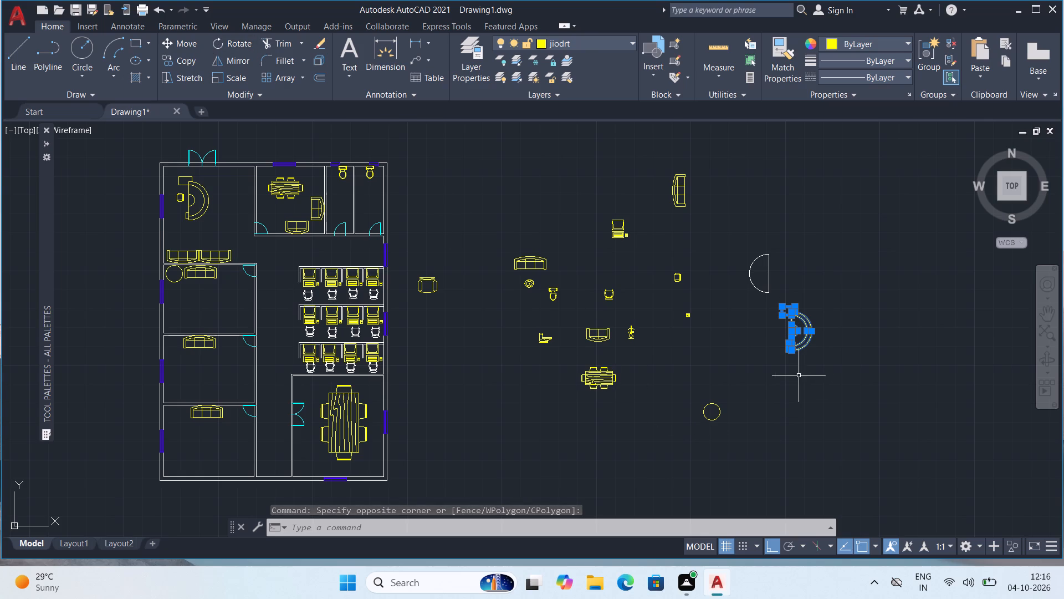
{"action": "left_click", "coordinate": [795, 352]}
{"action": "key", "text": "Escape"}
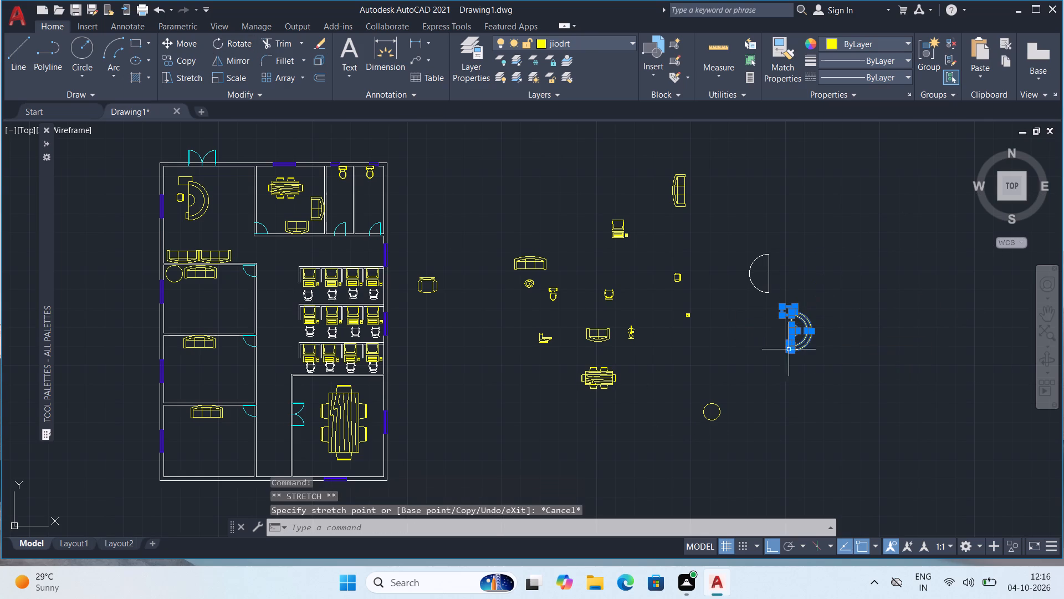
{"action": "left_click", "coordinate": [224, 37]}
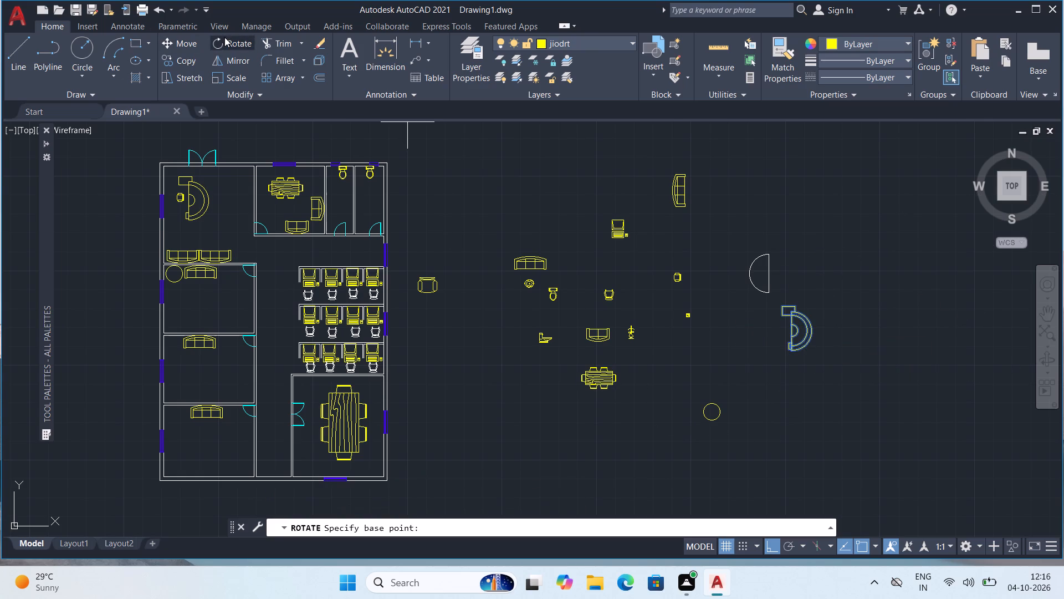
{"action": "left_click", "coordinate": [807, 347]}
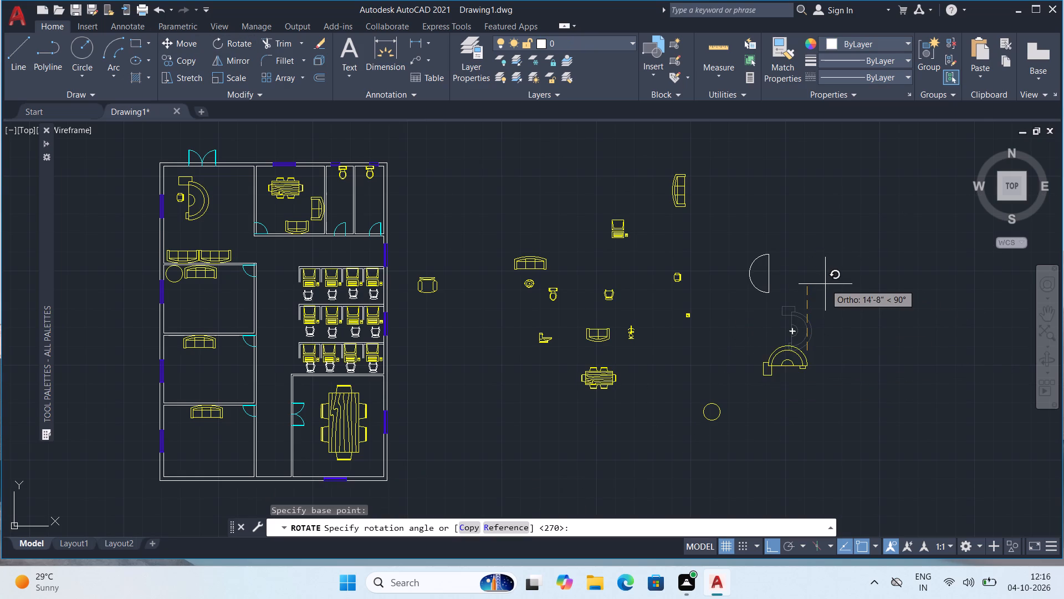
{"action": "left_click", "coordinate": [825, 283]}
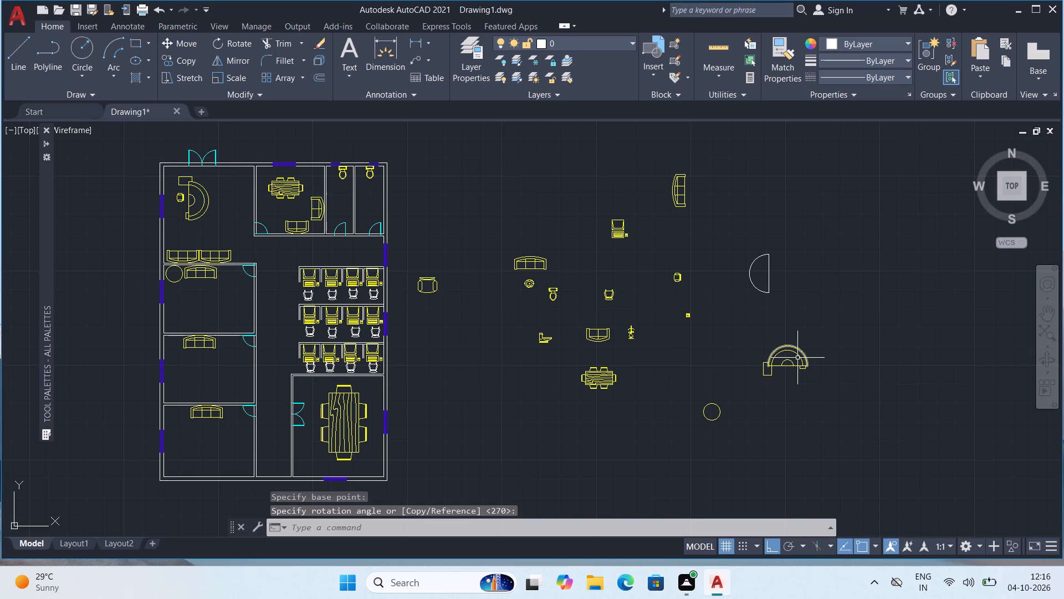
Copy the rotated half-circle desk and paste it south of the sofa in the middle one of the three enclosed west rooms.
{"action": "scroll", "coordinate": [772, 364], "scroll_direction": "up", "scroll_amount": 1}
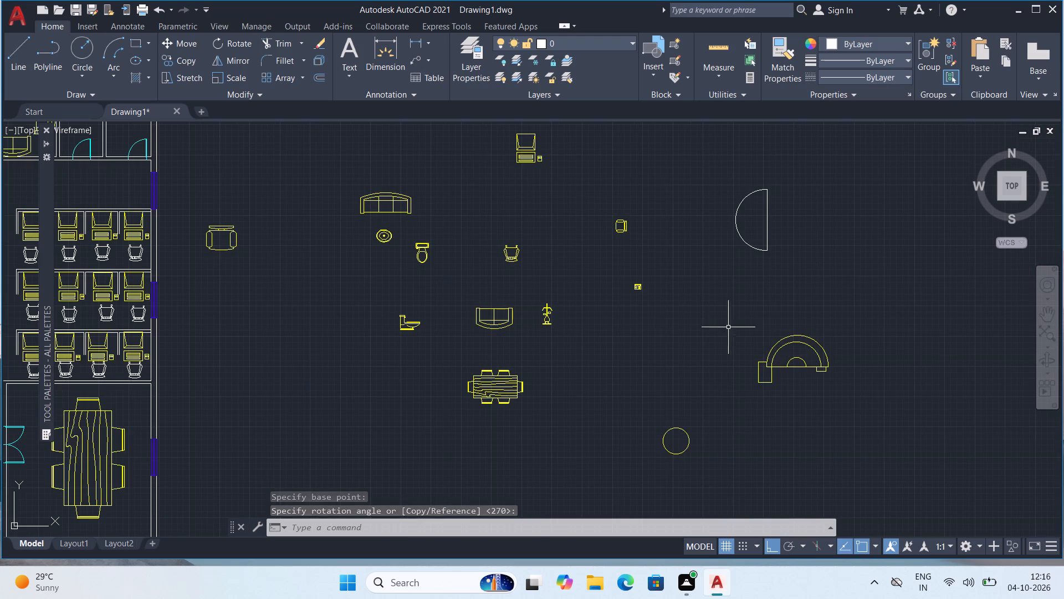
{"action": "left_click", "coordinate": [724, 314]}
{"action": "left_click", "coordinate": [940, 431]}
{"action": "key", "text": "ctrl+c"}
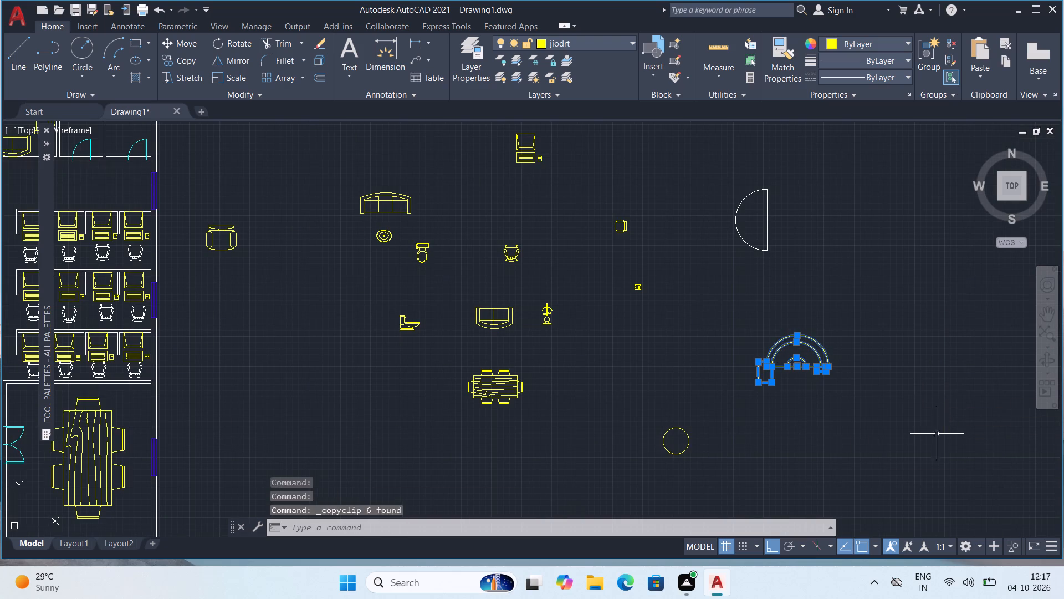
{"action": "key", "text": "ctrl+v"}
{"action": "middle_click_drag", "start_coordinate": [572, 472], "coordinate": [1063, 456]}
{"action": "scroll", "coordinate": [394, 402], "scroll_direction": "up", "scroll_amount": 1}
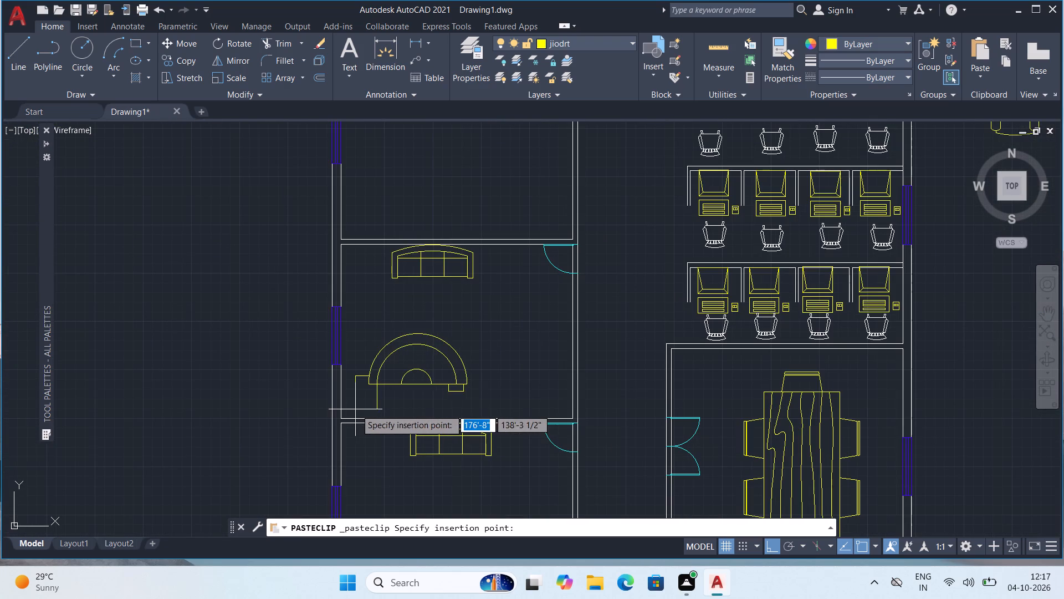
{"action": "left_click", "coordinate": [366, 398]}
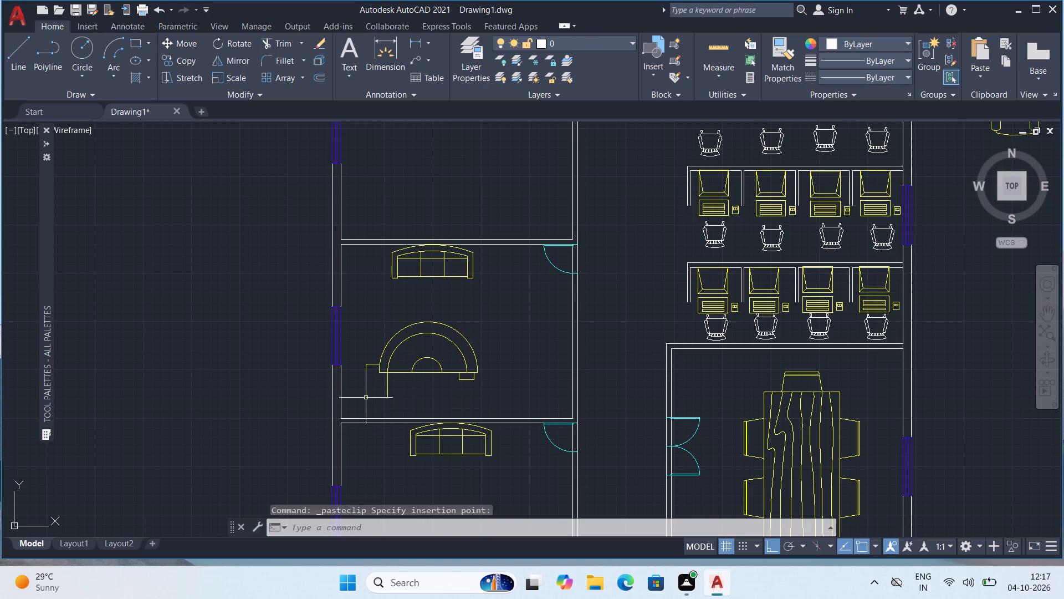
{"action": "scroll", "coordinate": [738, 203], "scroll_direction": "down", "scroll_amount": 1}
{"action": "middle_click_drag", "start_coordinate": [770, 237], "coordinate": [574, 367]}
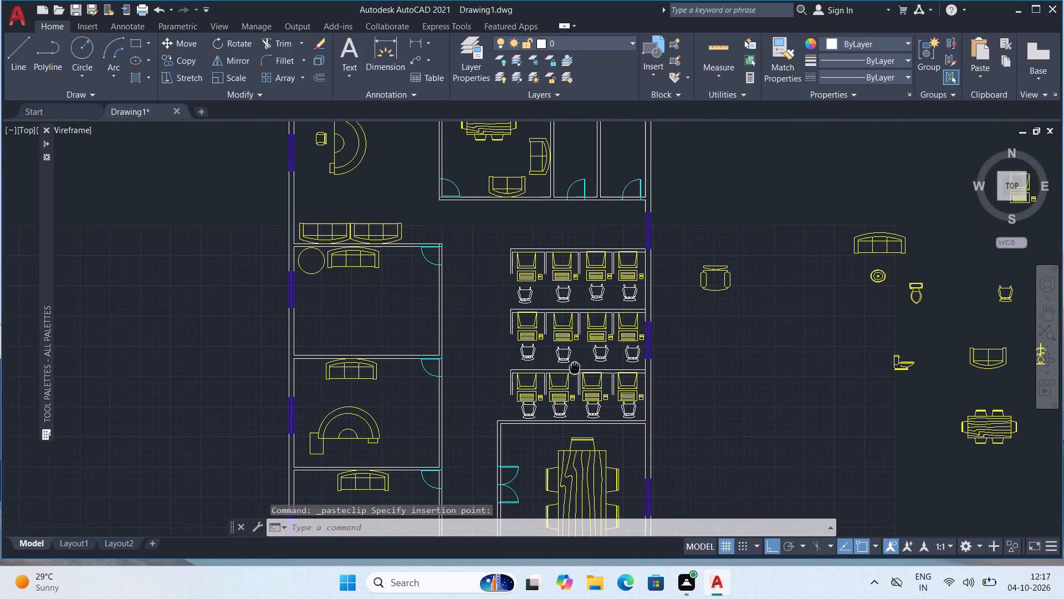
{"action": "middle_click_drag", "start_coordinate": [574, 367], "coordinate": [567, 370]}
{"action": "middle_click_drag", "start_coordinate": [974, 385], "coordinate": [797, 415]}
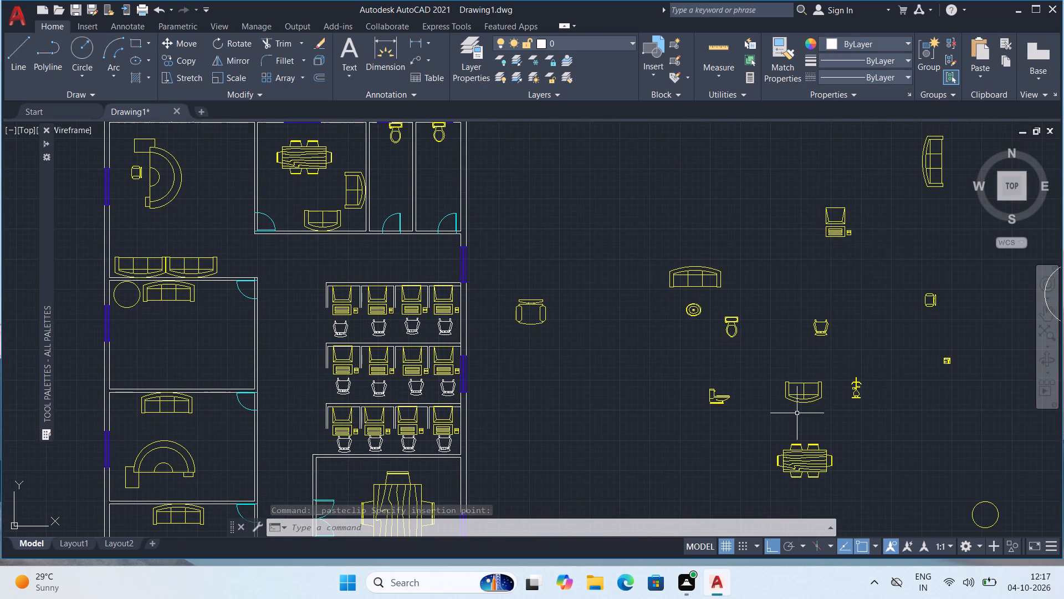
Copy the spare computer block from east of the plan and paste it onto the half-circle desk in the middle enclosed west room.
{"action": "left_click", "coordinate": [807, 192]}
{"action": "left_click", "coordinate": [870, 265]}
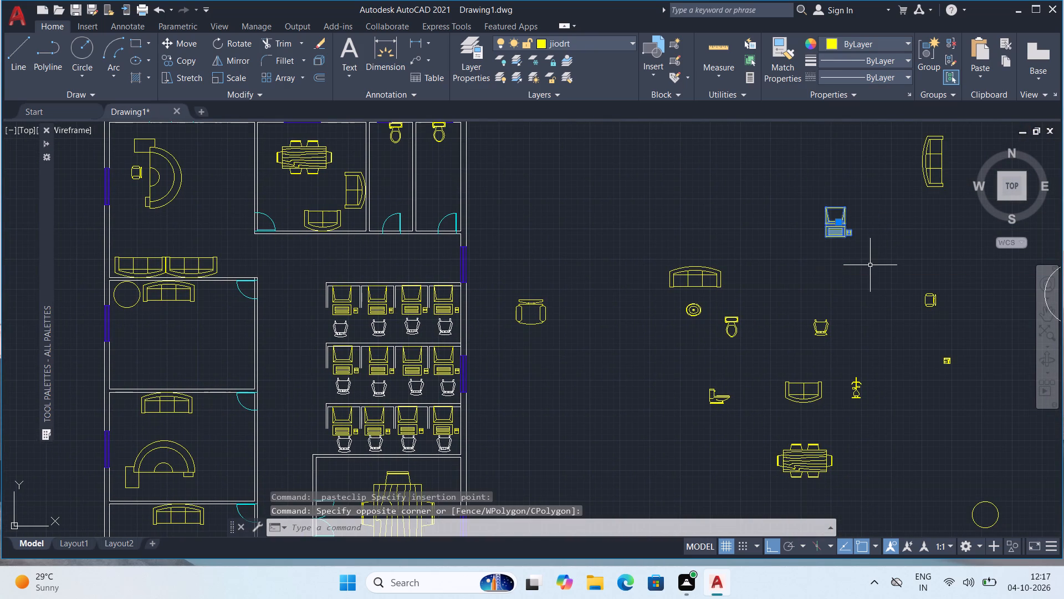
{"action": "key", "text": "ctrl+c"}
{"action": "key", "text": "ctrl+v"}
{"action": "middle_click_drag", "start_coordinate": [401, 315], "coordinate": [772, 255]}
{"action": "scroll", "coordinate": [590, 383], "scroll_direction": "up", "scroll_amount": 1}
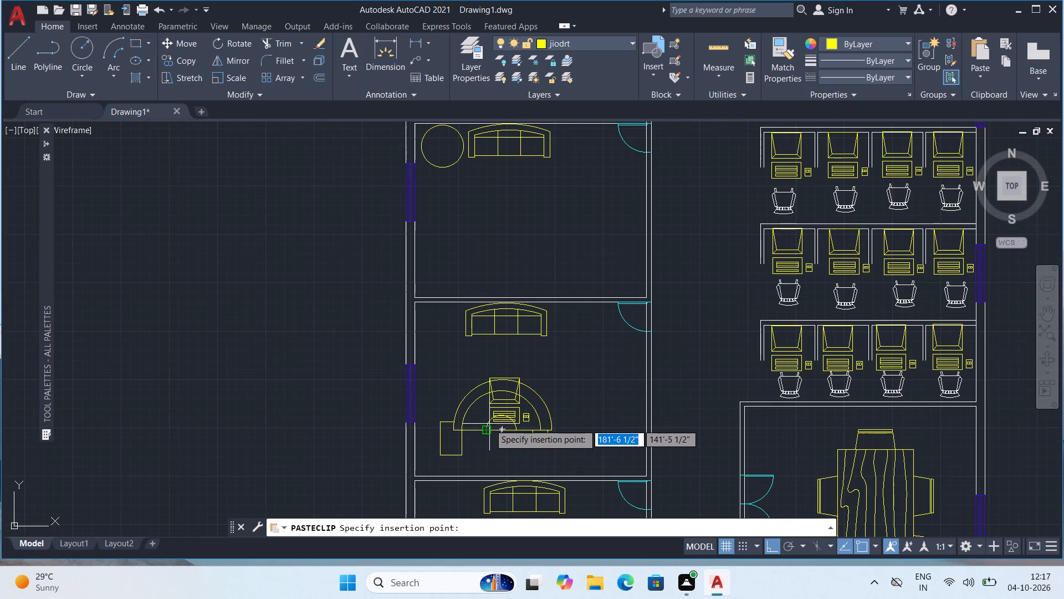
{"action": "left_click", "coordinate": [488, 426]}
{"action": "scroll", "coordinate": [610, 409], "scroll_direction": "down", "scroll_amount": 1}
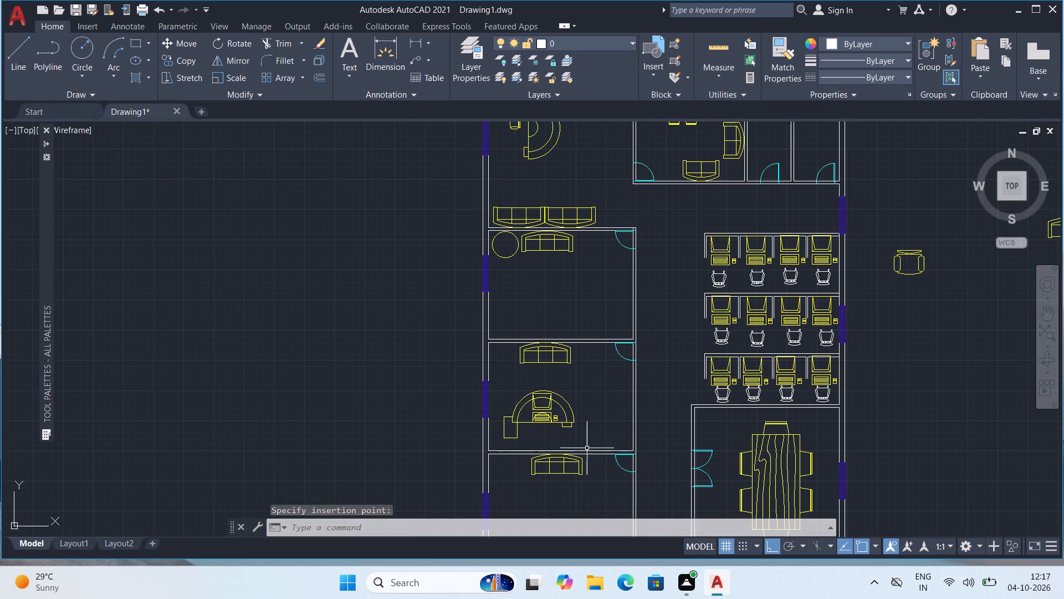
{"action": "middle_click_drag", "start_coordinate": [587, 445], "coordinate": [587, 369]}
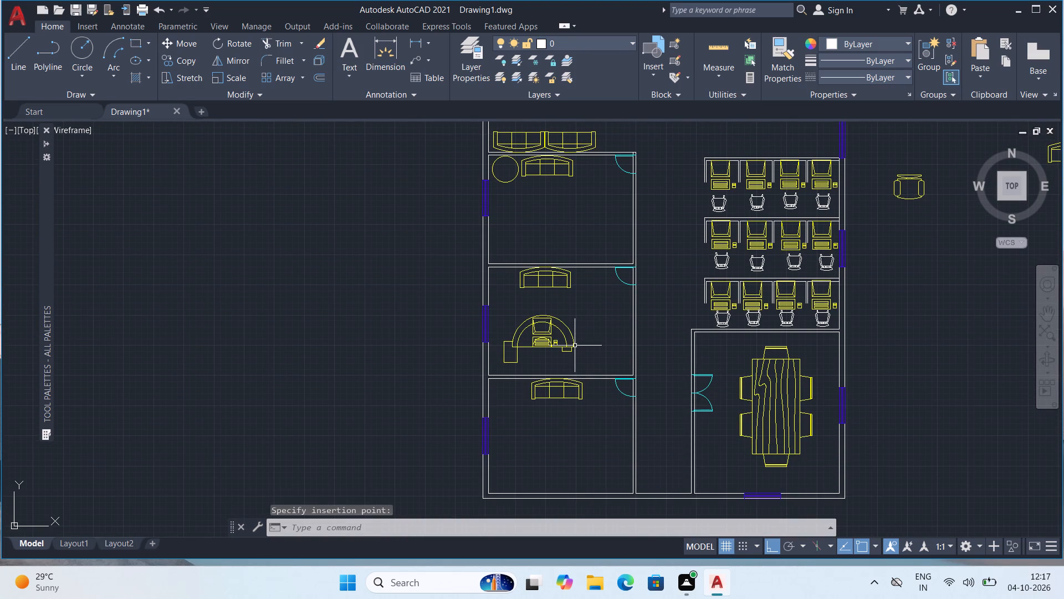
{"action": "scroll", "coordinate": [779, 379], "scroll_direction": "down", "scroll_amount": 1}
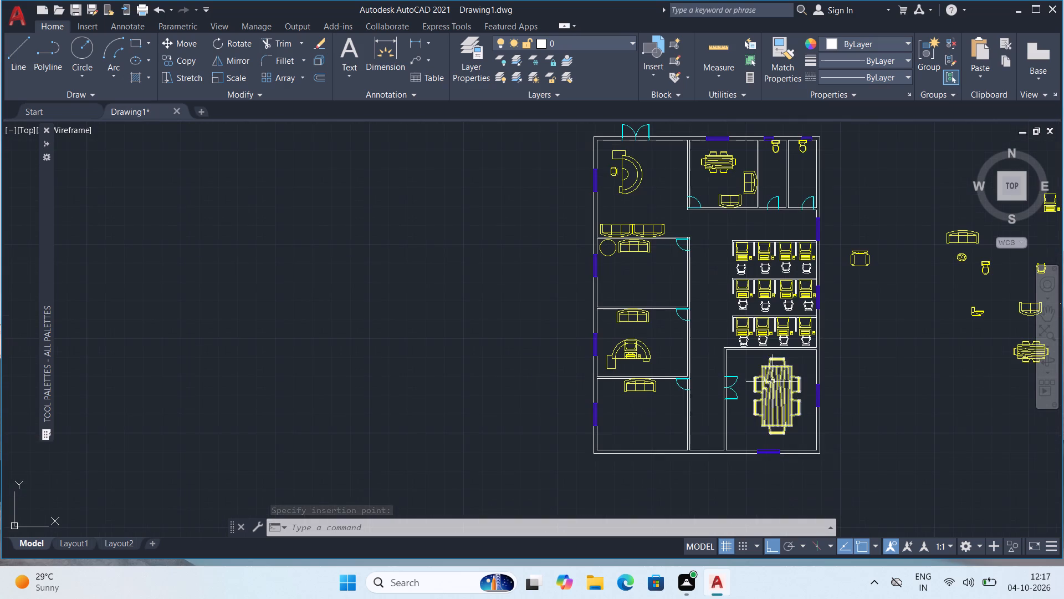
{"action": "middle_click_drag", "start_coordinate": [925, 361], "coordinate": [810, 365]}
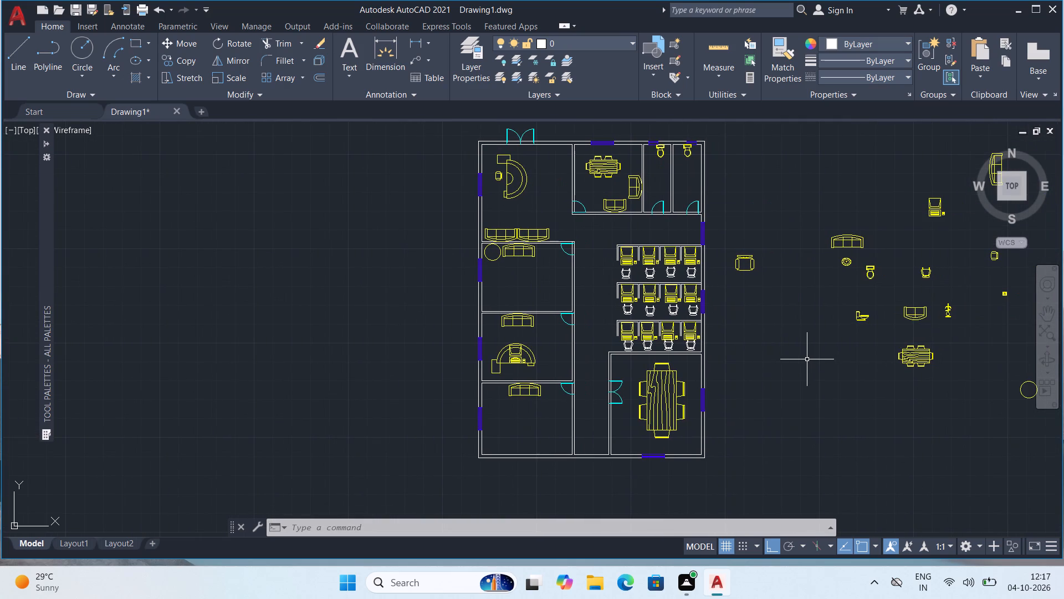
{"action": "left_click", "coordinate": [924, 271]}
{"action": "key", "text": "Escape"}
Move the half-circle desk and its computer slightly northwest within the middle enclosed west room.
{"action": "middle_click_drag", "start_coordinate": [520, 345], "coordinate": [539, 308]}
{"action": "scroll", "coordinate": [537, 311], "scroll_direction": "up", "scroll_amount": 2}
{"action": "key", "text": "Escape"}
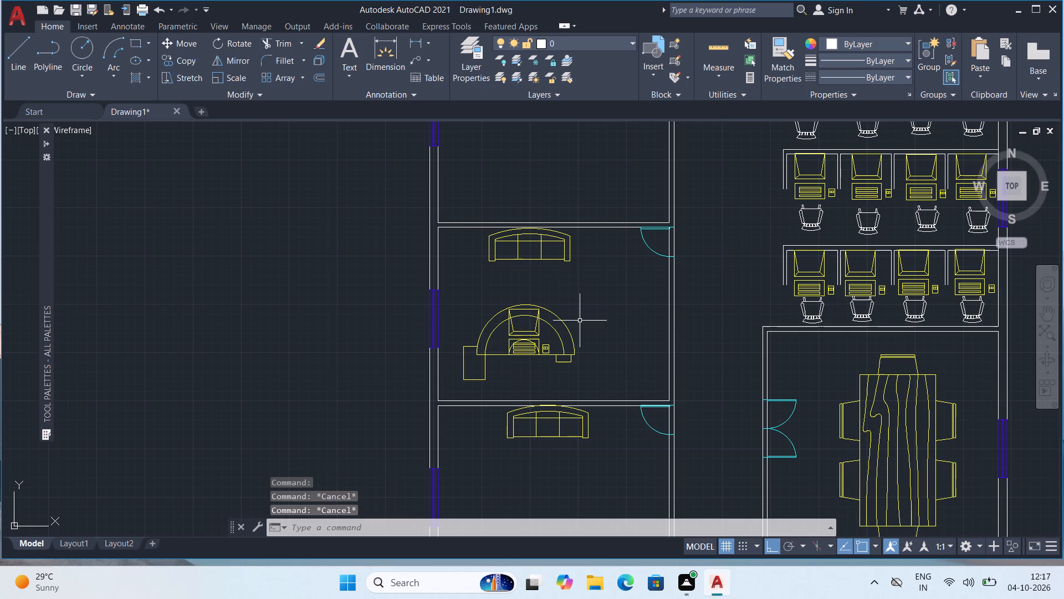
{"action": "left_click", "coordinate": [602, 291]}
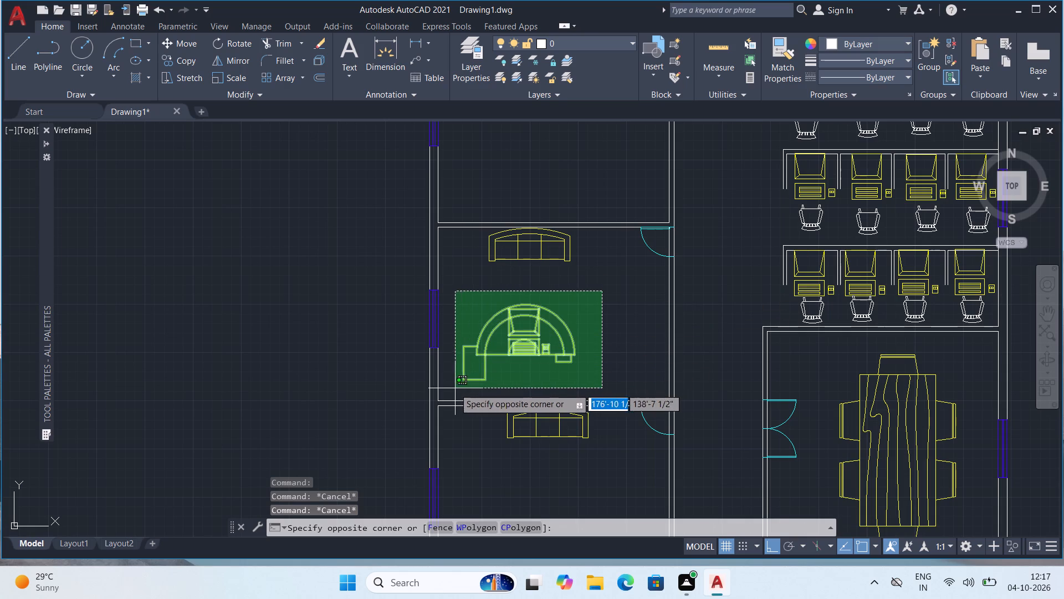
{"action": "left_click", "coordinate": [454, 388]}
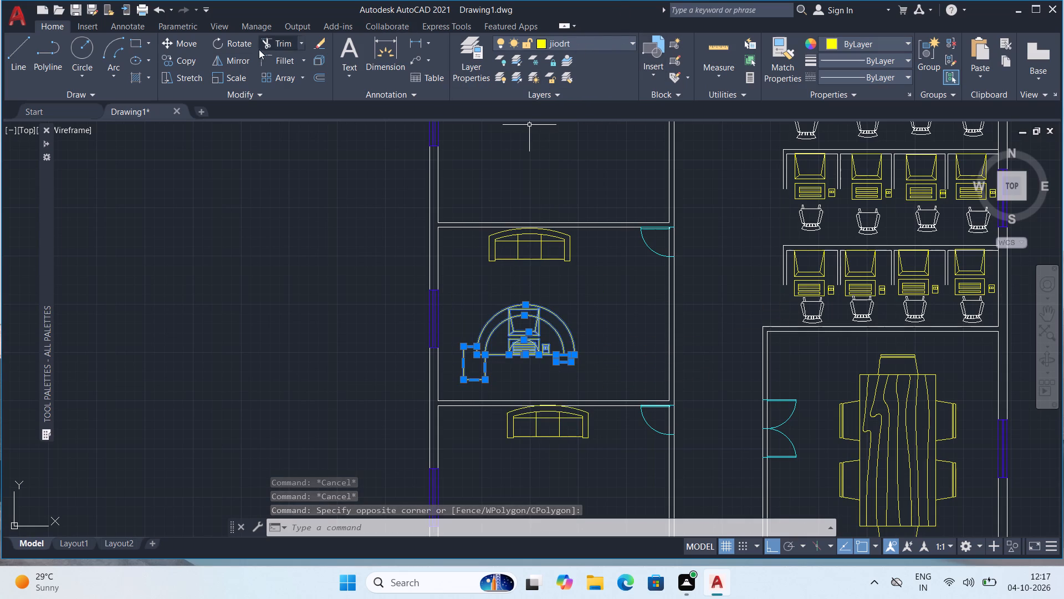
{"action": "left_click", "coordinate": [182, 40]}
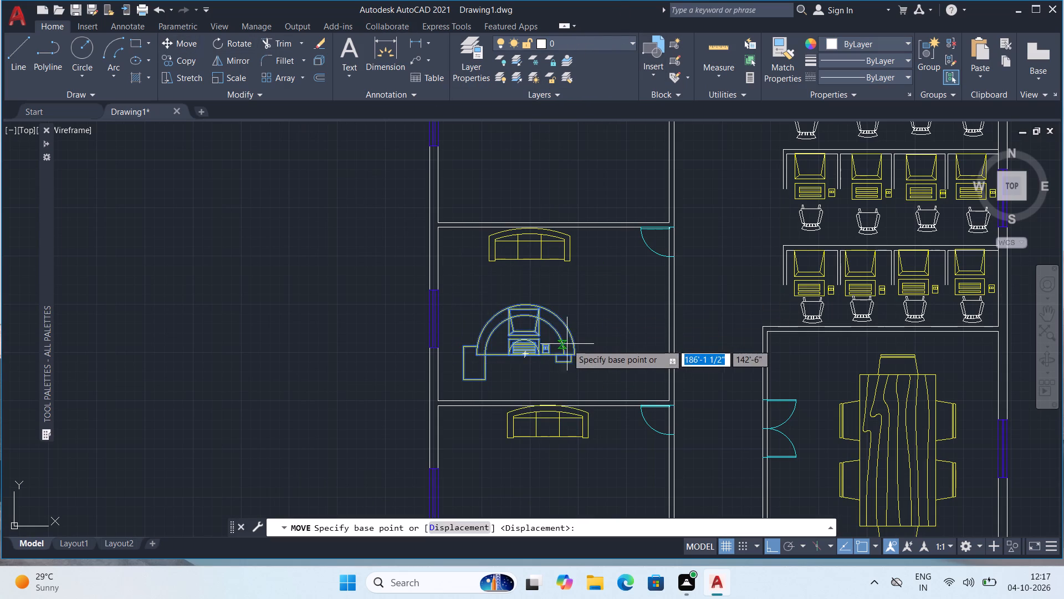
{"action": "left_click", "coordinate": [576, 357]}
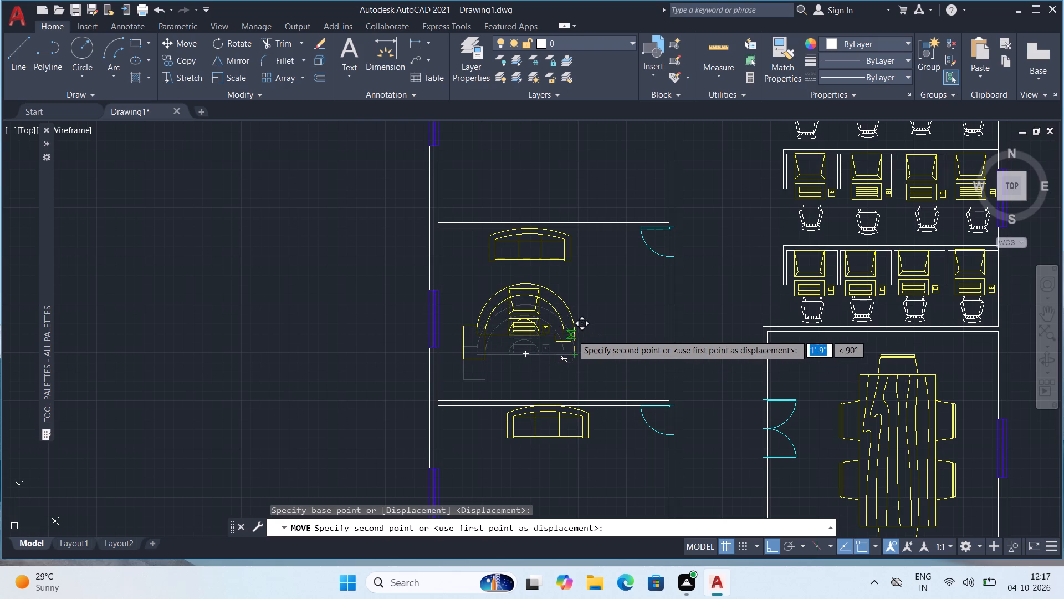
{"action": "left_click", "coordinate": [565, 339]}
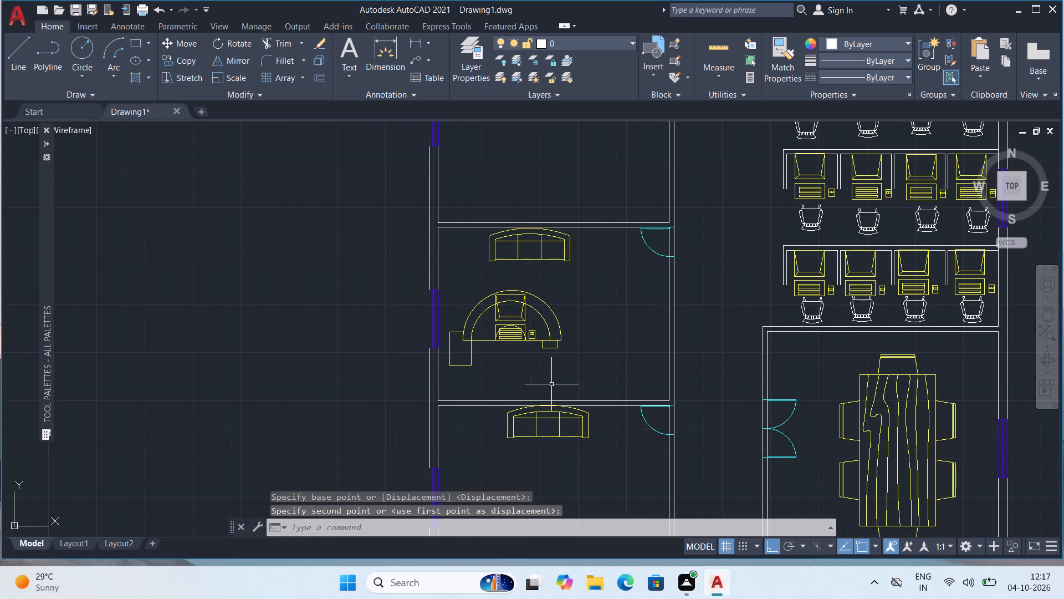
Change the spare desk chair among the loose blocks east of the plan to layer 0.
{"action": "scroll", "coordinate": [801, 408], "scroll_direction": "down", "scroll_amount": 2}
{"action": "middle_click_drag", "start_coordinate": [822, 392], "coordinate": [648, 351]}
{"action": "scroll", "coordinate": [896, 248], "scroll_direction": "up", "scroll_amount": 1}
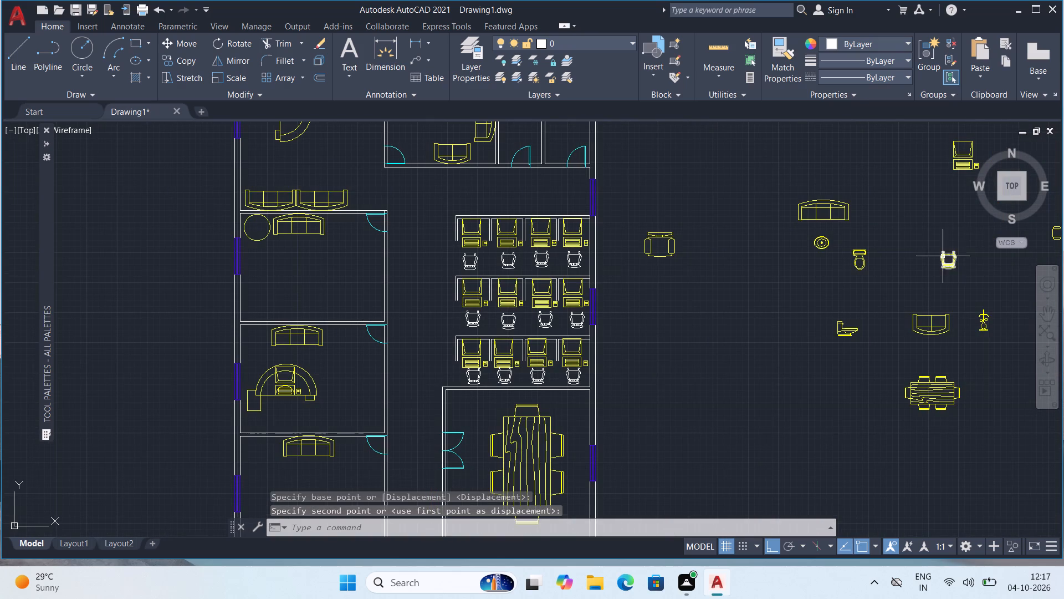
{"action": "key", "text": "Escape"}
{"action": "left_click", "coordinate": [974, 243]}
{"action": "left_click", "coordinate": [933, 267]}
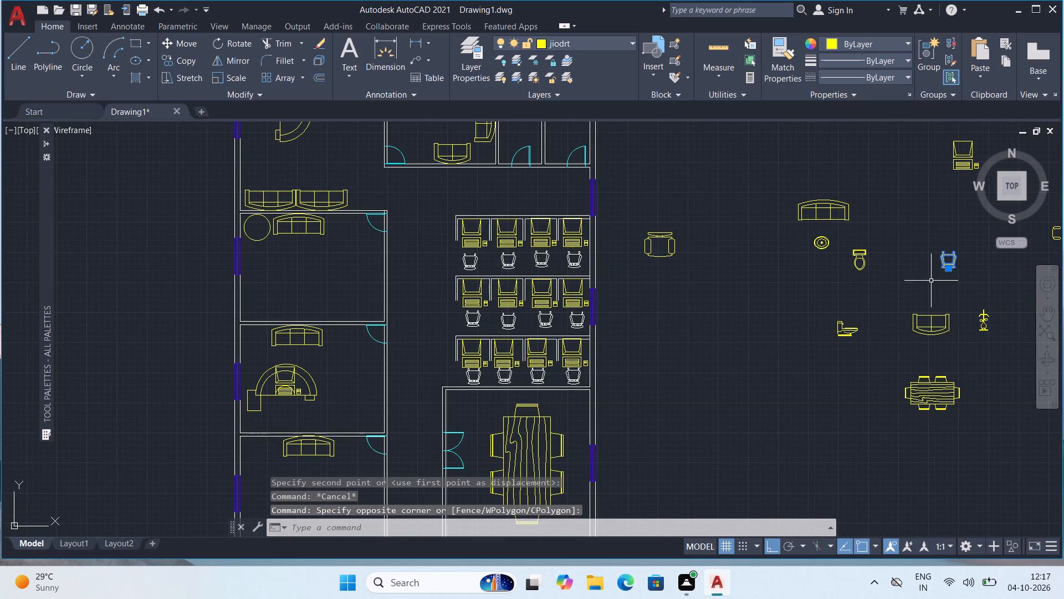
{"action": "left_click", "coordinate": [608, 48]}
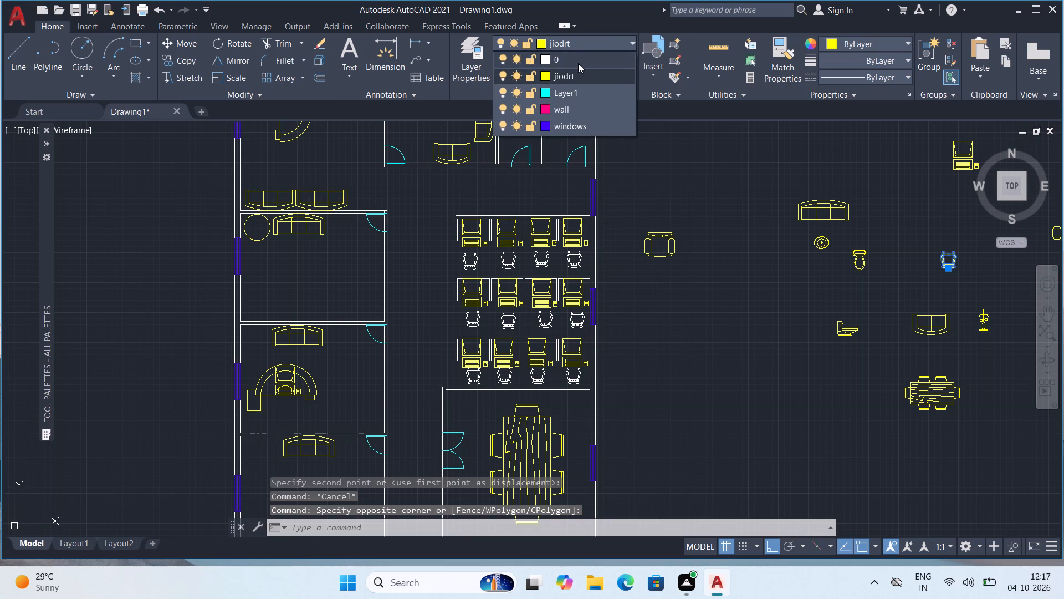
{"action": "left_click", "coordinate": [578, 62]}
{"action": "key", "text": "Escape"}
Copy the spare layer 0 chair and paste it just south of the half-circle desk in the middle enclosed west room.
{"action": "left_click", "coordinate": [945, 259]}
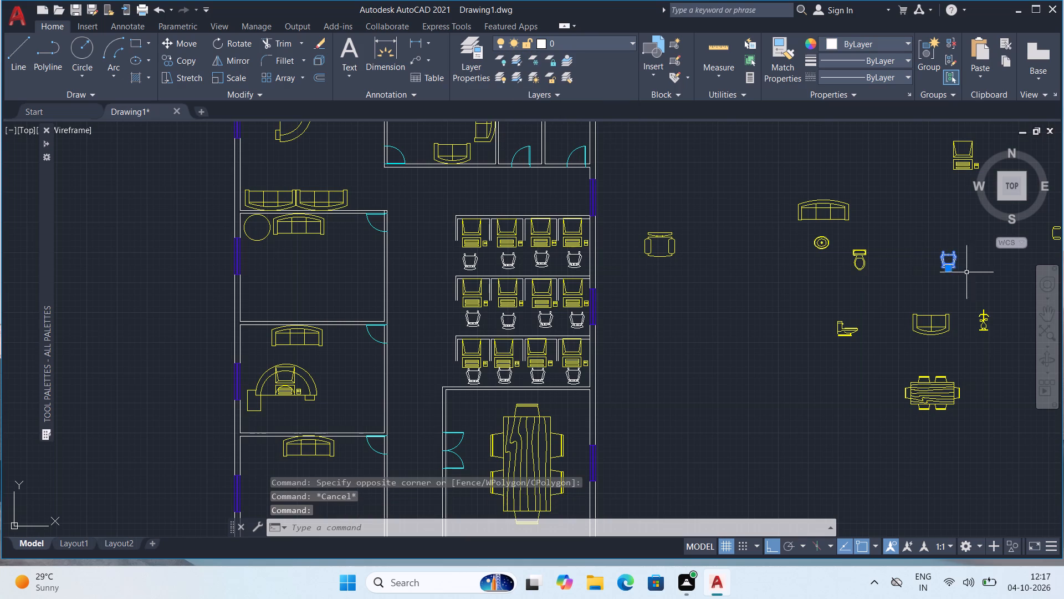
{"action": "key", "text": "ctrl+c"}
{"action": "key", "text": "ctrl+v"}
{"action": "middle_click_drag", "start_coordinate": [352, 363], "coordinate": [516, 248]}
{"action": "scroll", "coordinate": [465, 280], "scroll_direction": "up", "scroll_amount": 1}
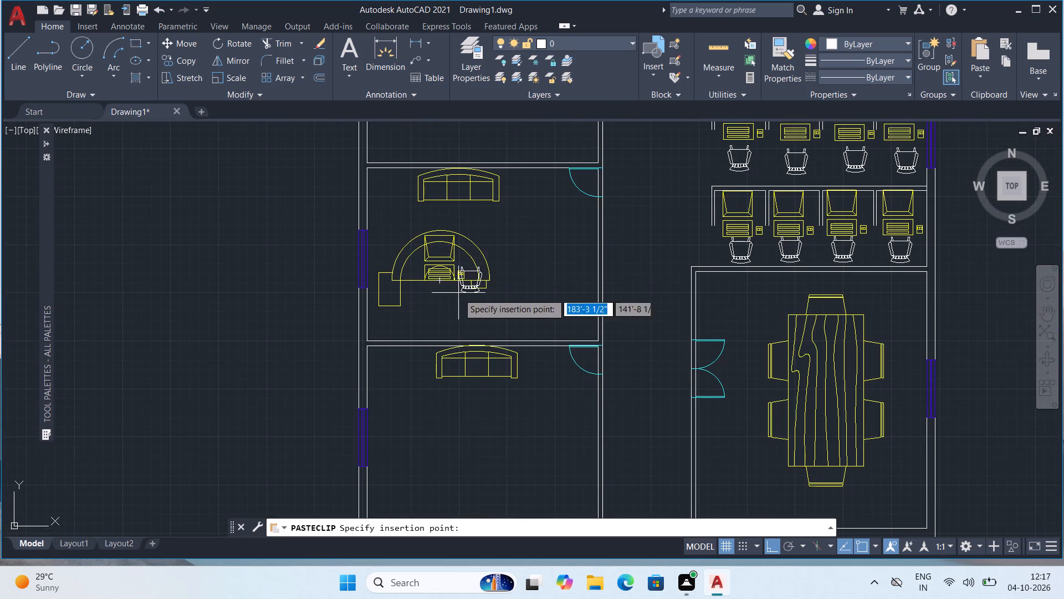
{"action": "left_click", "coordinate": [424, 324]}
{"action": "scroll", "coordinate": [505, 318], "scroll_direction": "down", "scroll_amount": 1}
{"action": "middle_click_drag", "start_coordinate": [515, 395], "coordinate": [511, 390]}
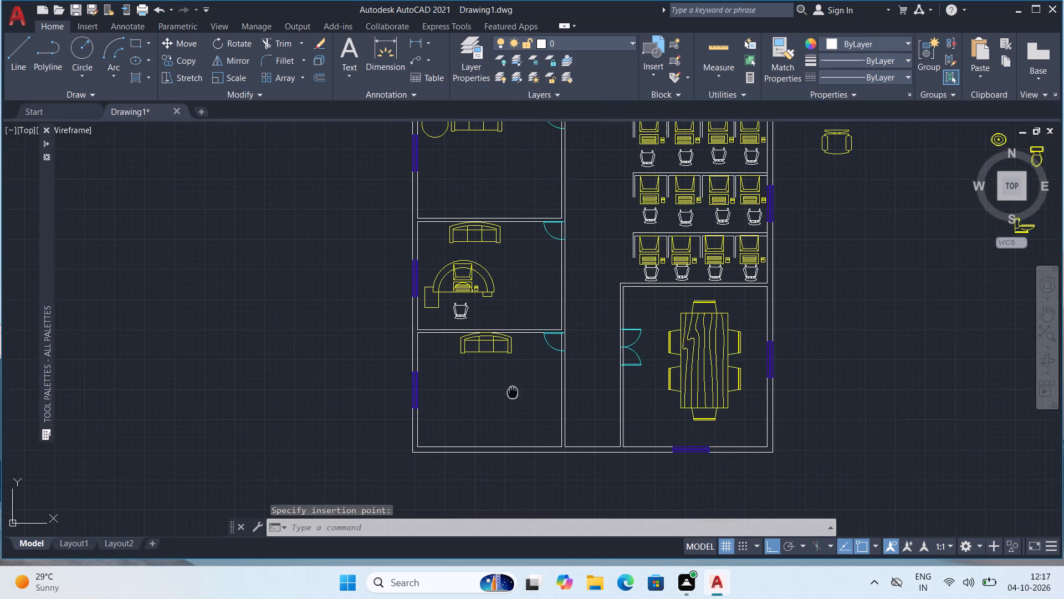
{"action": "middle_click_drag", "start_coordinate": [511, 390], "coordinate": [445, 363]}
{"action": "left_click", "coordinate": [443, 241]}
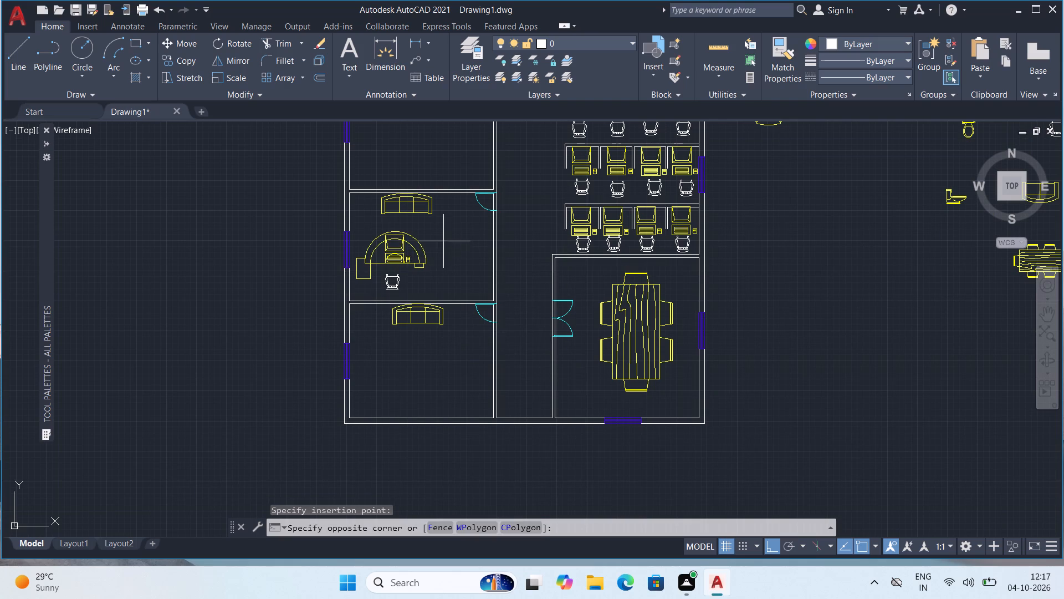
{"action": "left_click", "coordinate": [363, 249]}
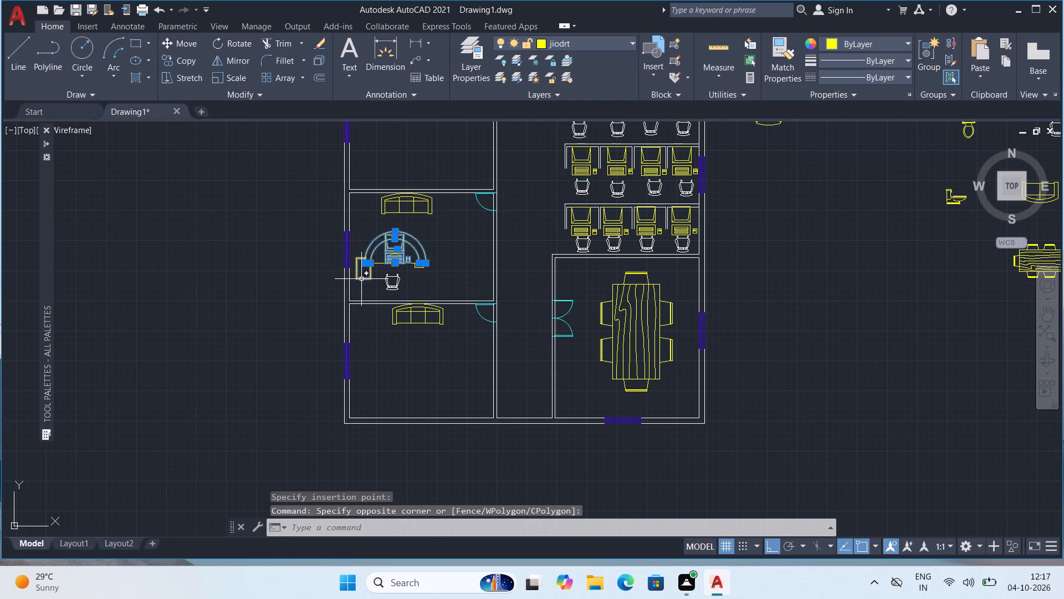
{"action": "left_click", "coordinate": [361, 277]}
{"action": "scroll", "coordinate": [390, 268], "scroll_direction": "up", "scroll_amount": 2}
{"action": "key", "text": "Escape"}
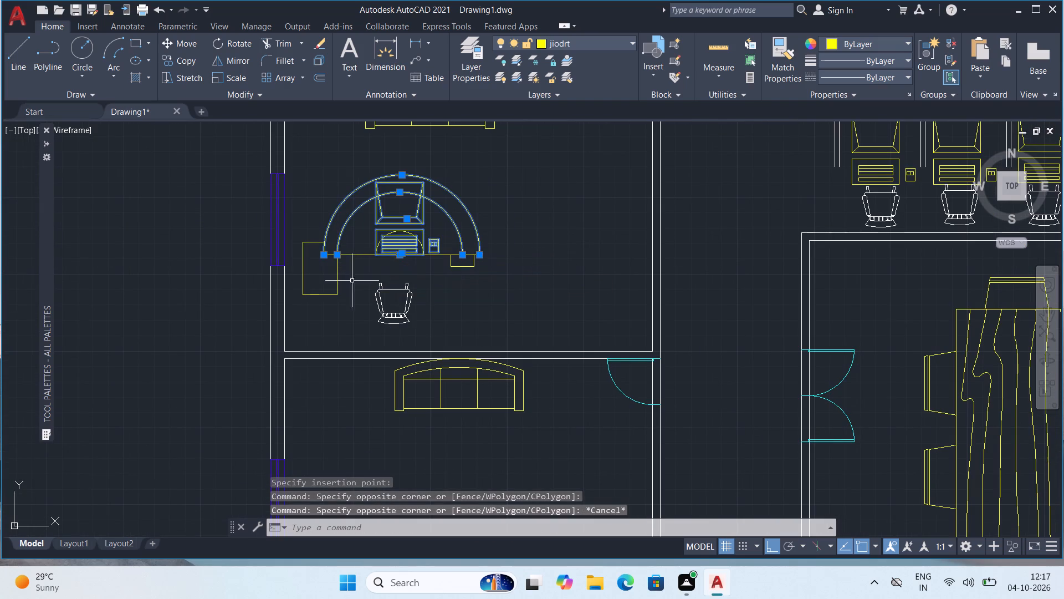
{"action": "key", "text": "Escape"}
Copy the whole half-circle desk with its computer and paste it south of the sofa in the southernmost enclosed west room.
{"action": "left_click", "coordinate": [502, 180]}
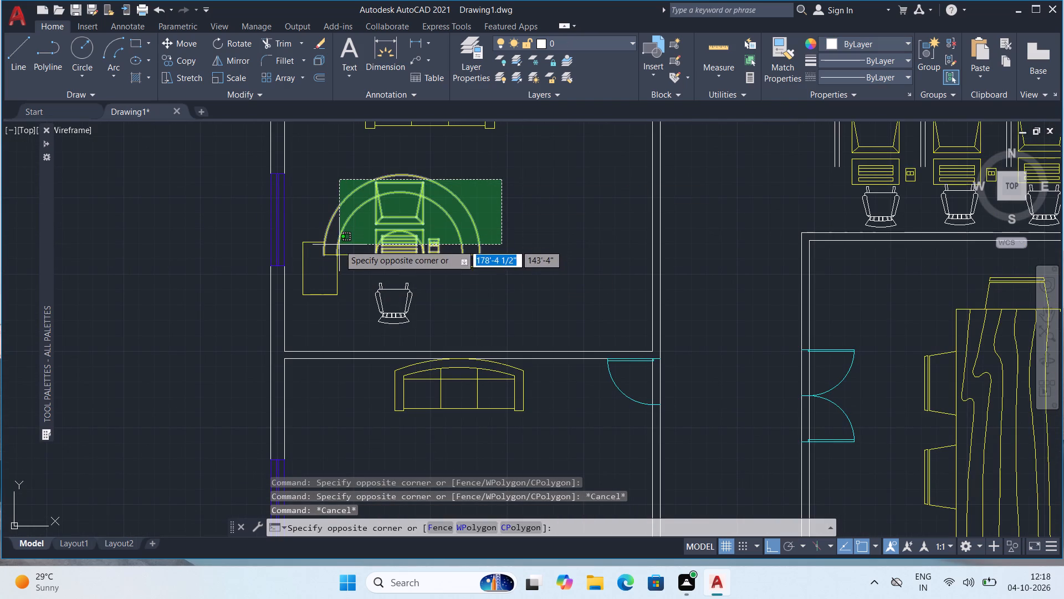
{"action": "left_click", "coordinate": [311, 265]}
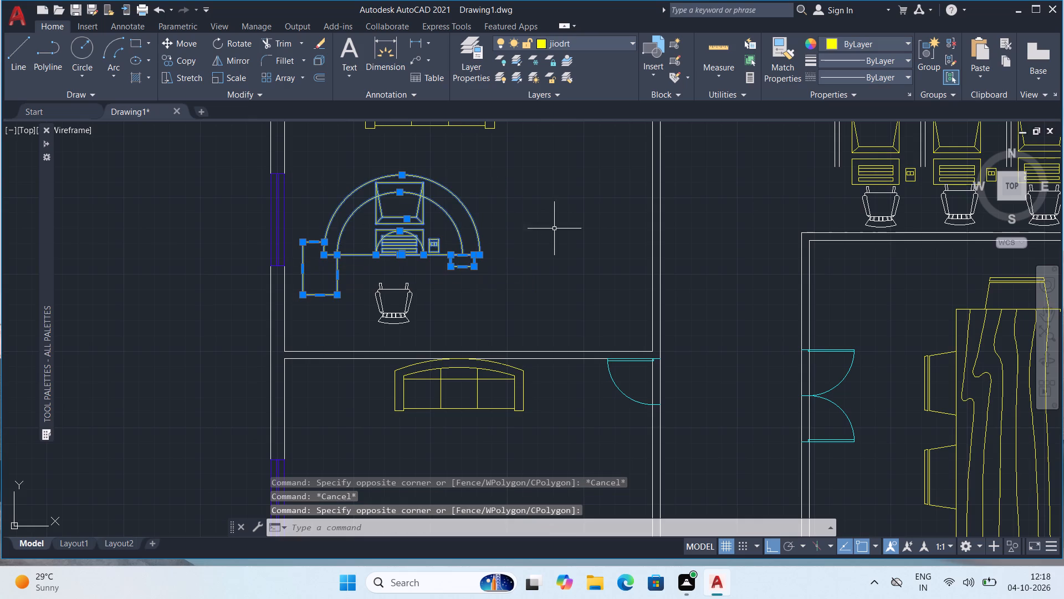
{"action": "key", "text": "ctrl+c"}
{"action": "key", "text": "ctrl+v"}
{"action": "middle_click_drag", "start_coordinate": [481, 373], "coordinate": [481, 258]}
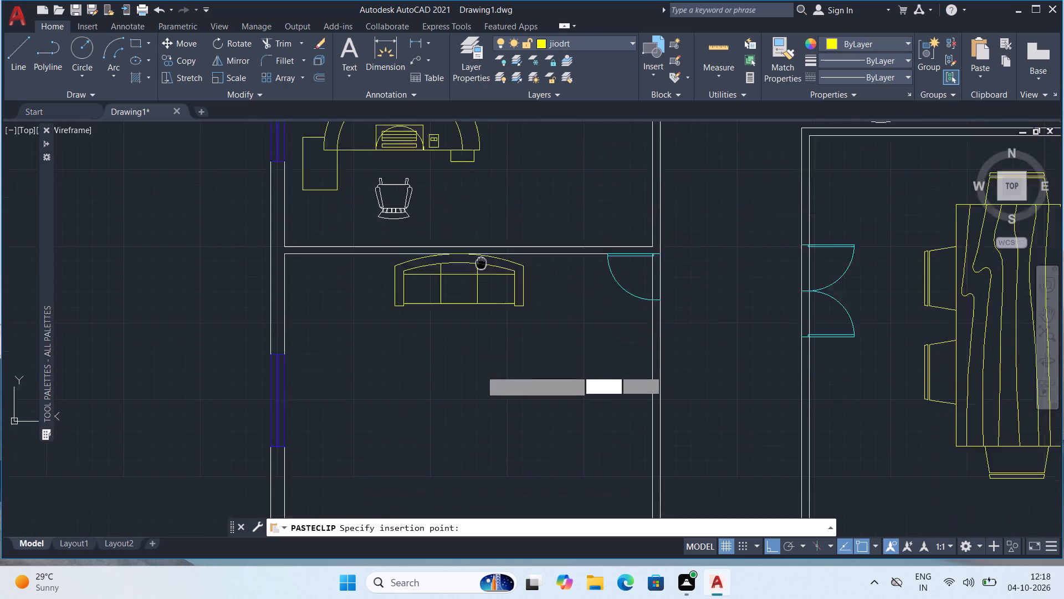
{"action": "middle_click_drag", "start_coordinate": [481, 258], "coordinate": [498, 169]}
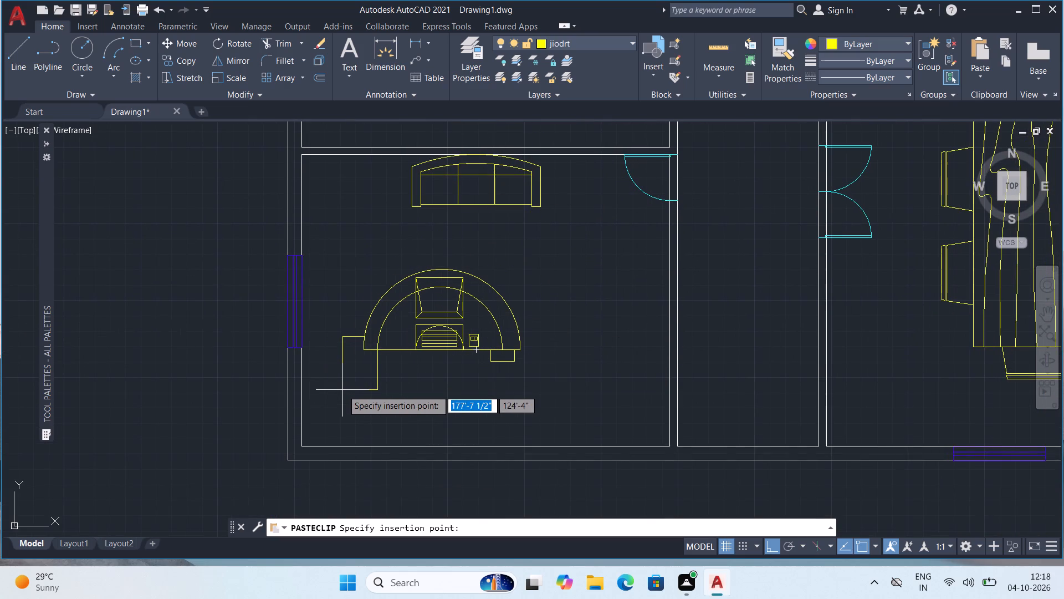
{"action": "left_click", "coordinate": [332, 400]}
Delete the rectangular side piece at the west end of the half-circle desks in the middle and southernmost enclosed west rooms.
{"action": "scroll", "coordinate": [465, 339], "scroll_direction": "down", "scroll_amount": 1}
{"action": "middle_click_drag", "start_coordinate": [509, 300], "coordinate": [510, 353]}
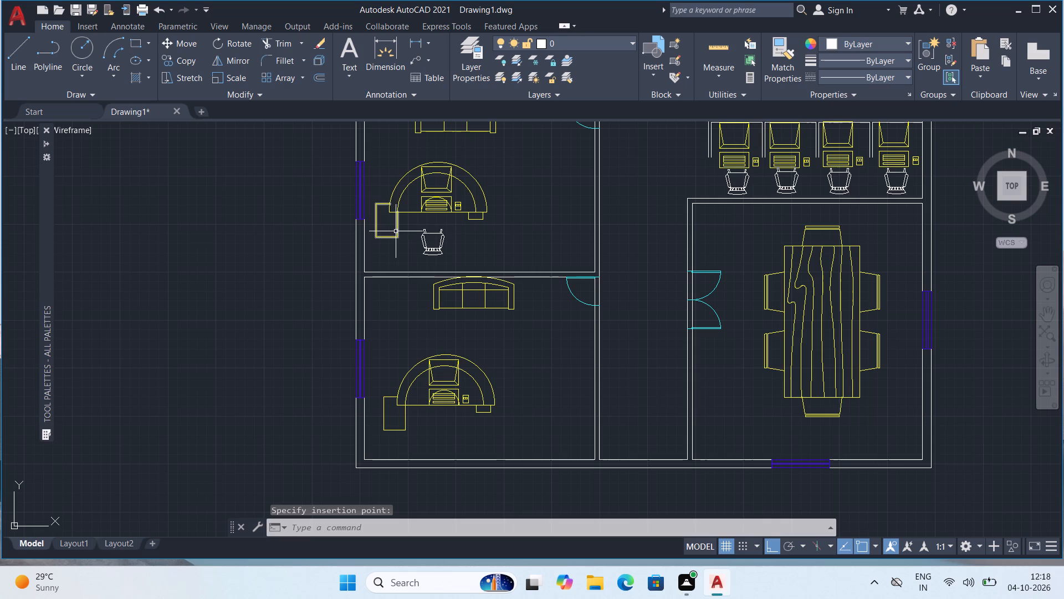
{"action": "left_click", "coordinate": [396, 233]}
{"action": "key", "text": "Delete"}
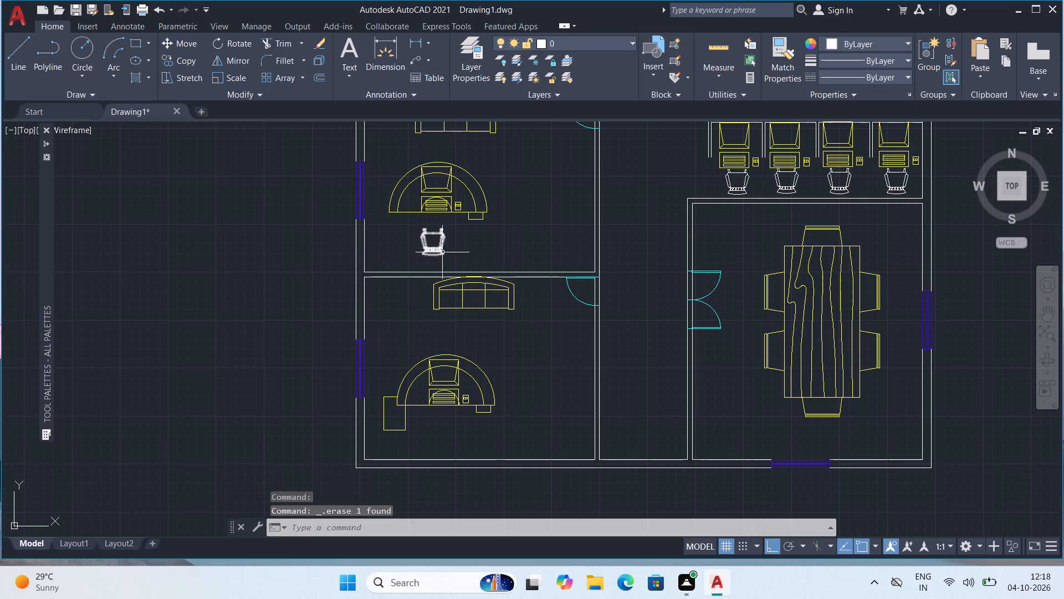
{"action": "middle_click_drag", "start_coordinate": [452, 257], "coordinate": [465, 277]}
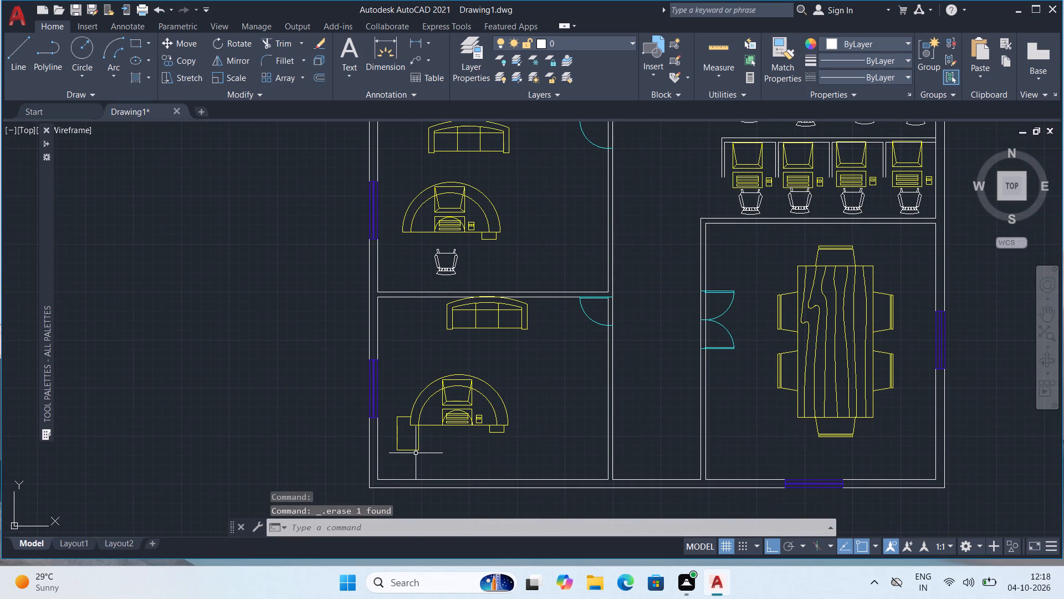
{"action": "left_click", "coordinate": [416, 449]}
{"action": "key", "text": "Delete"}
Copy the chair from the middle enclosed west room and paste it south of the half-circle desk in the southernmost one.
{"action": "scroll", "coordinate": [547, 377], "scroll_direction": "down", "scroll_amount": 1}
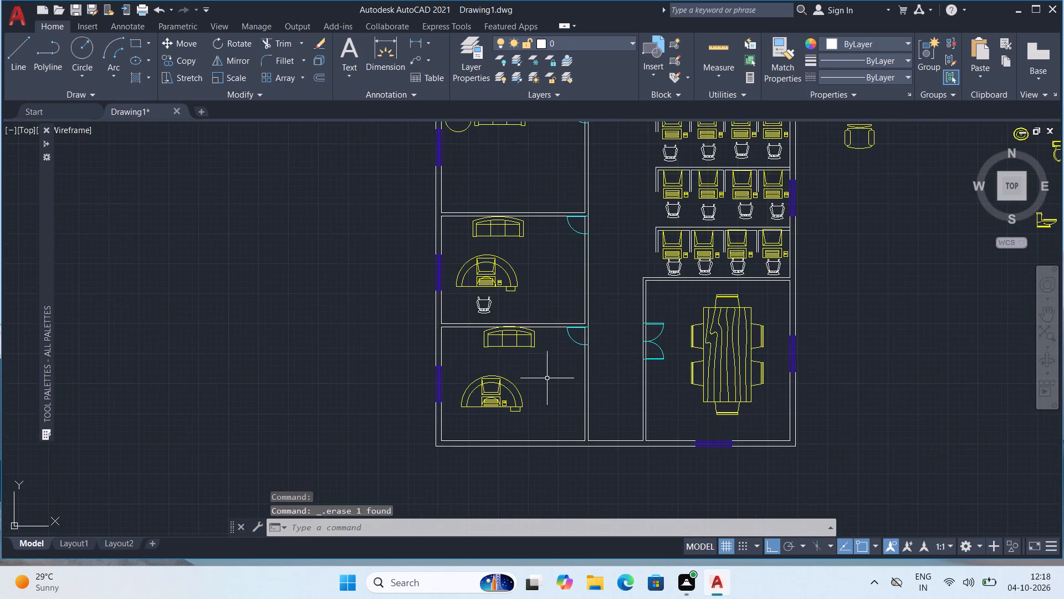
{"action": "middle_click_drag", "start_coordinate": [551, 375], "coordinate": [544, 407]}
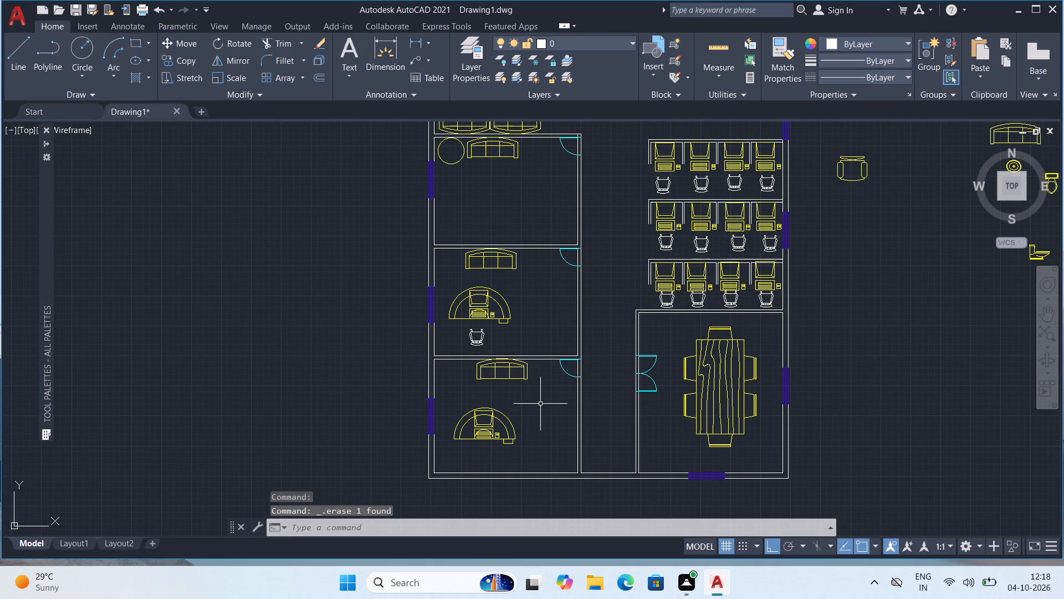
{"action": "middle_click_drag", "start_coordinate": [509, 445], "coordinate": [507, 428]}
{"action": "scroll", "coordinate": [507, 424], "scroll_direction": "up", "scroll_amount": 1}
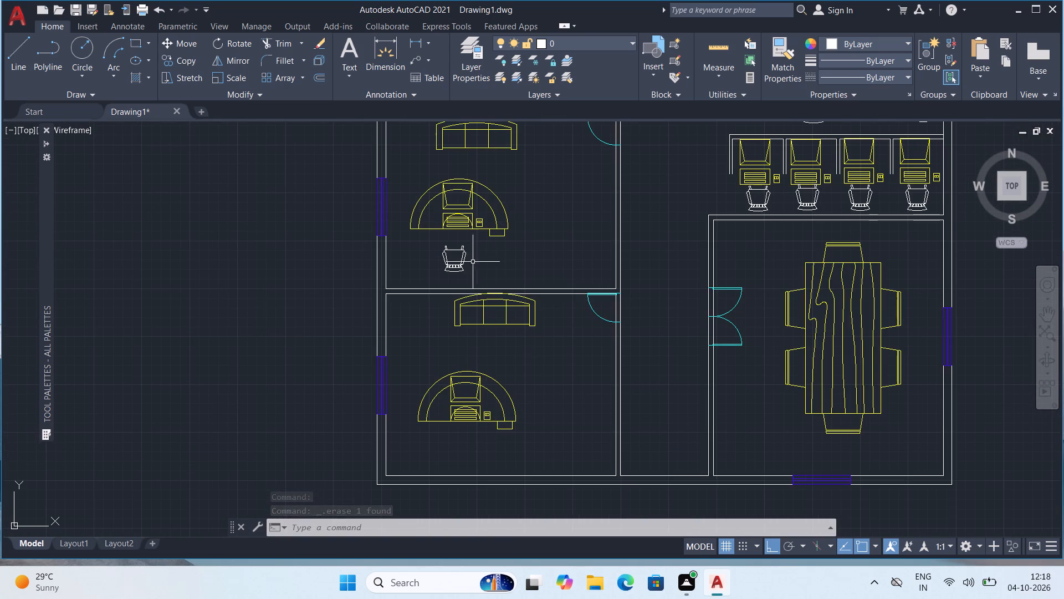
{"action": "left_click", "coordinate": [456, 272]}
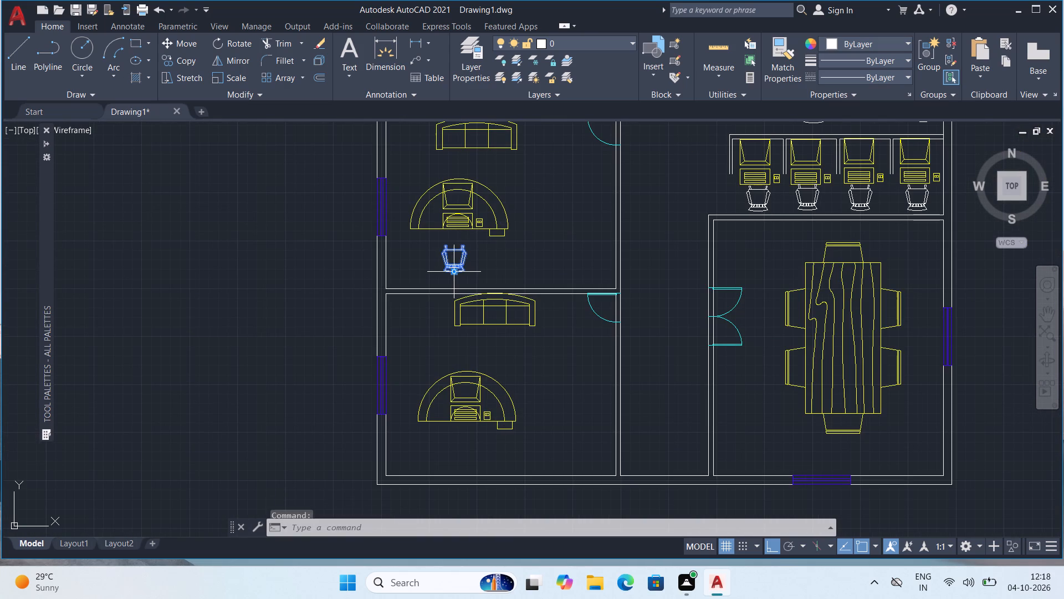
{"action": "key", "text": "ctrl+c"}
{"action": "key", "text": "ctrl+v"}
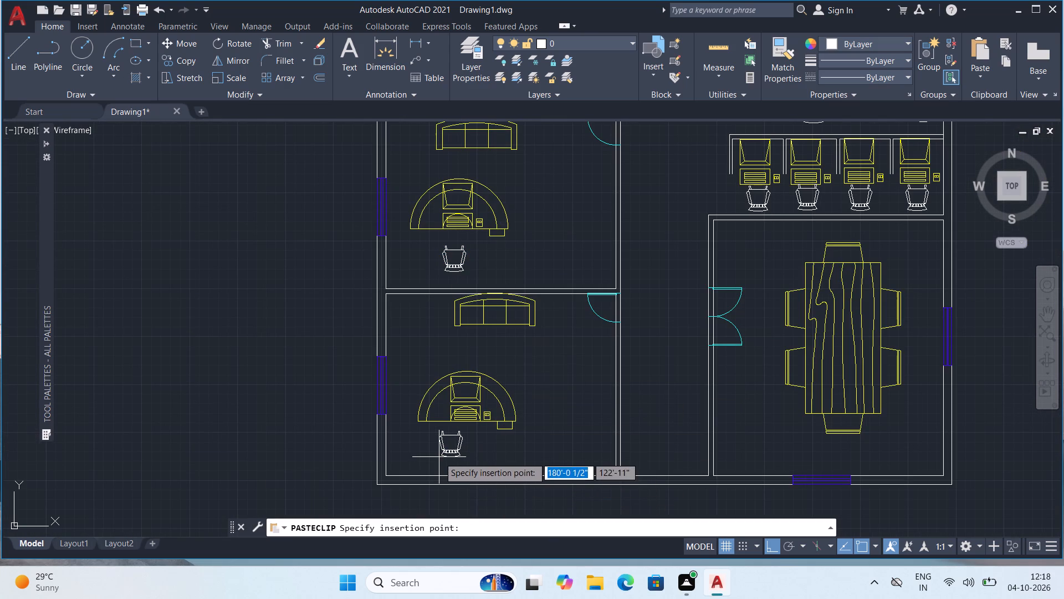
{"action": "left_click", "coordinate": [446, 459]}
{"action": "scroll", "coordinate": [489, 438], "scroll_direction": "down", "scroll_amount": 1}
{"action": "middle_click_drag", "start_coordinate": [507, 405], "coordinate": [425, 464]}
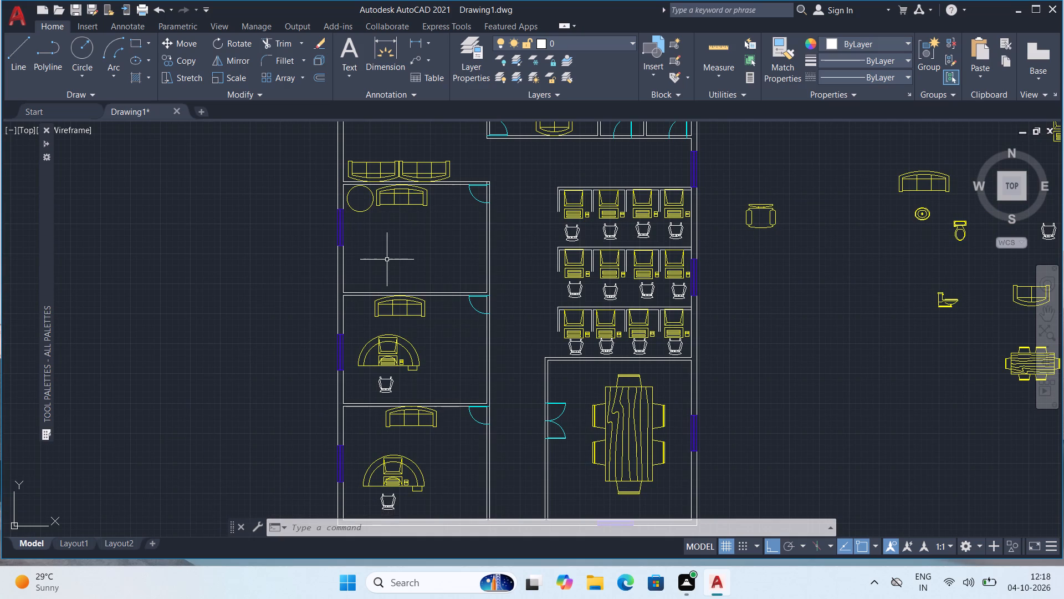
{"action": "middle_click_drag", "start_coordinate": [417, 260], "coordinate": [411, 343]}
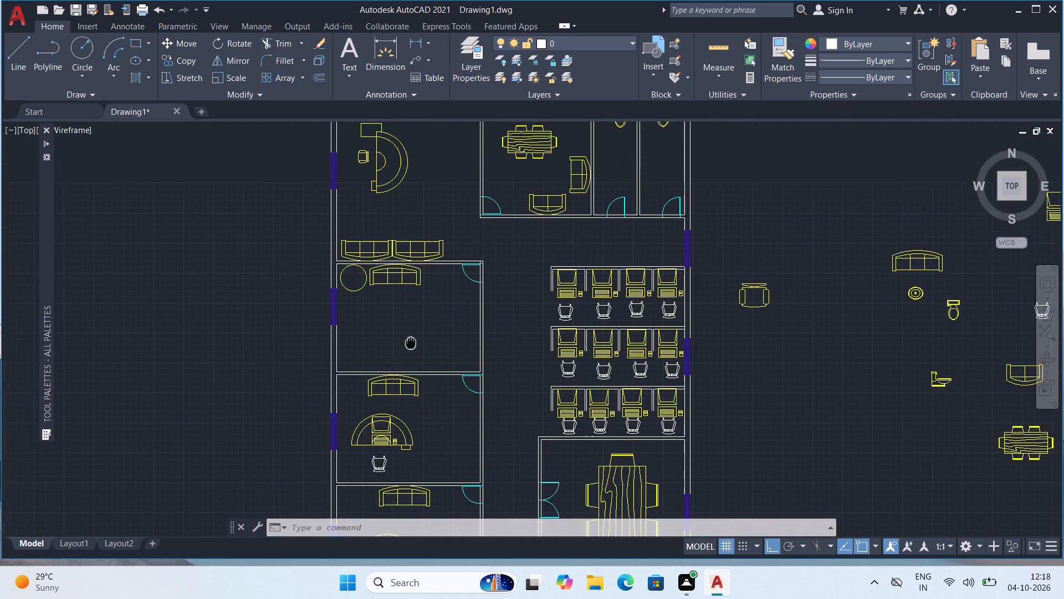
Delete the round table beside the sofa in the northernmost enclosed west room.
{"action": "middle_click_drag", "start_coordinate": [411, 343], "coordinate": [417, 378]}
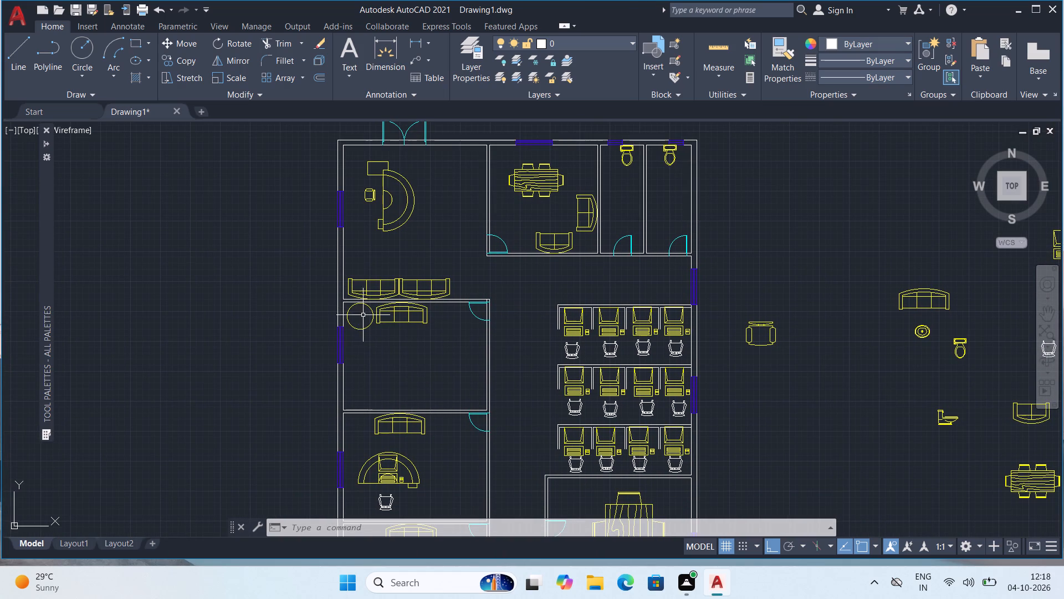
{"action": "left_click", "coordinate": [367, 324]}
{"action": "key", "text": "Delete"}
Draw a small circle as a round side table in the empty space west of the floor plan.
{"action": "middle_click_drag", "start_coordinate": [793, 436], "coordinate": [753, 397]}
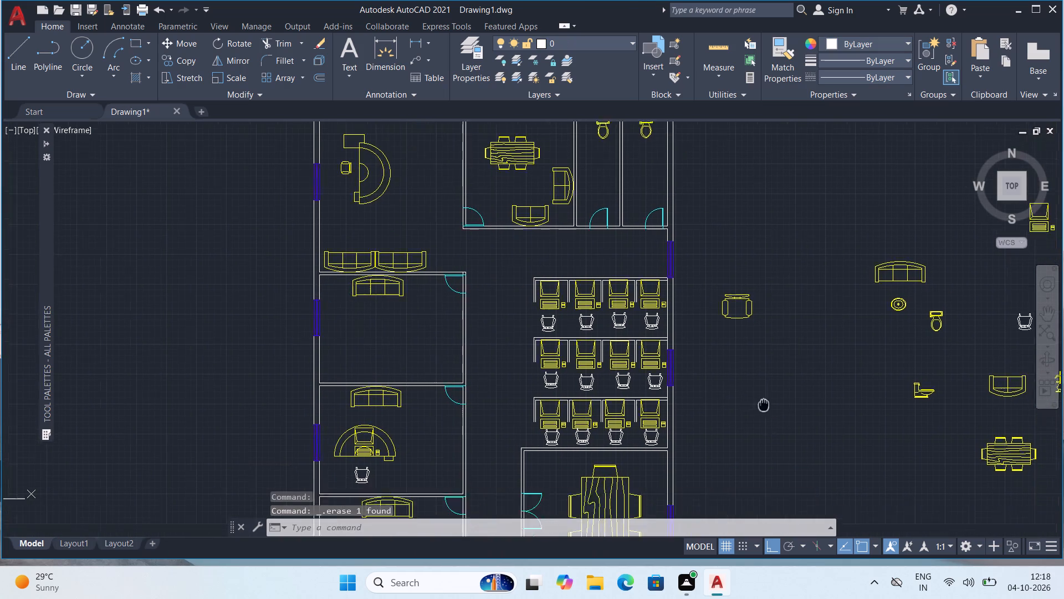
{"action": "middle_click_drag", "start_coordinate": [753, 397], "coordinate": [699, 361]}
{"action": "left_click", "coordinate": [87, 48]}
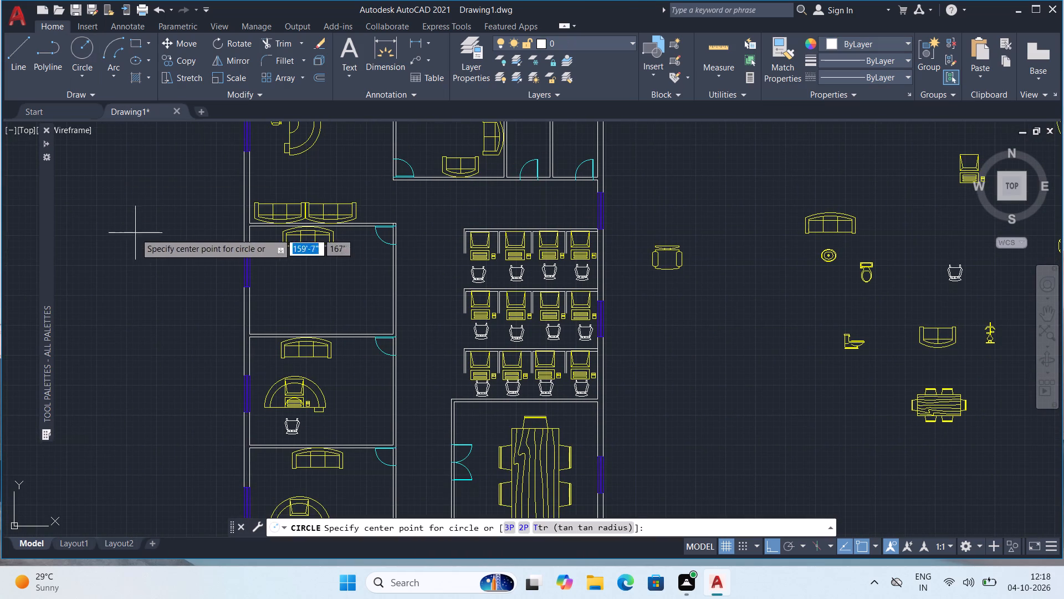
{"action": "left_click", "coordinate": [136, 232]}
{"action": "left_click", "coordinate": [142, 237]}
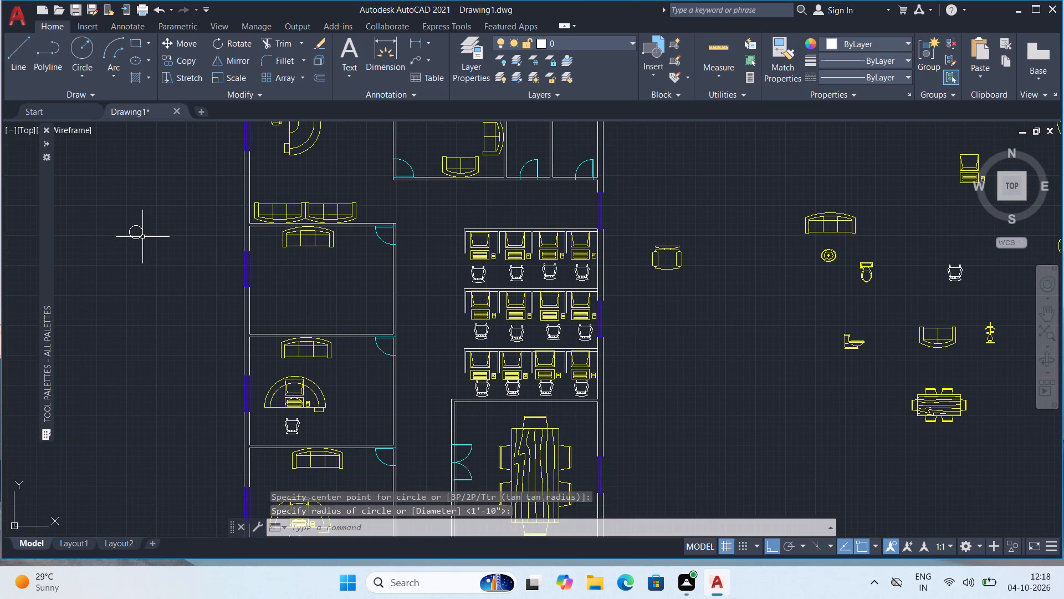
Assign the small circle west of the floor plan to the jiodrt layer.
{"action": "scroll", "coordinate": [142, 237], "scroll_direction": "up", "scroll_amount": 1}
{"action": "left_click", "coordinate": [141, 235]}
{"action": "left_click", "coordinate": [605, 37]}
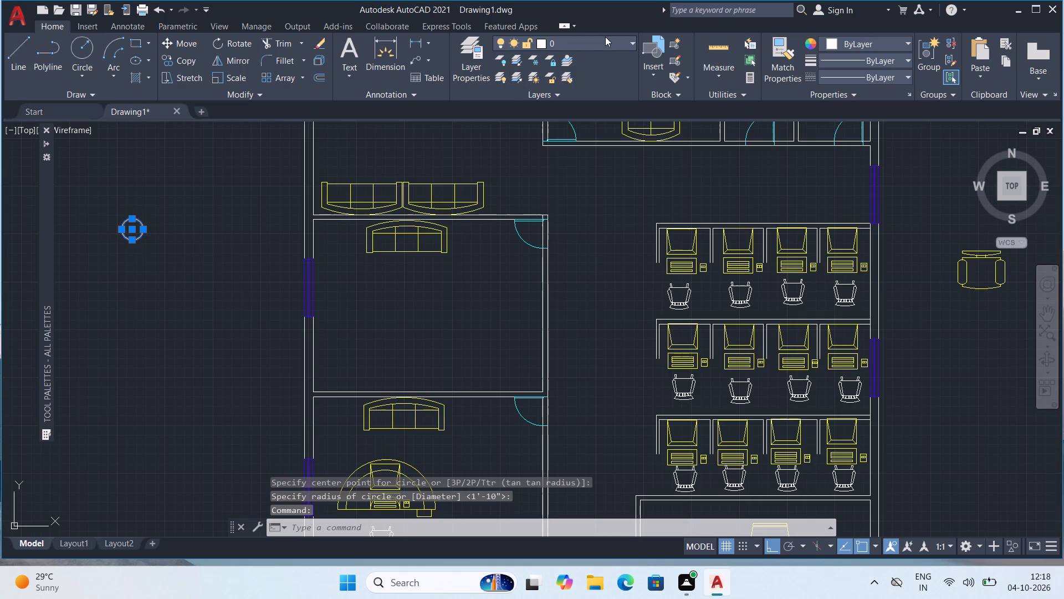
{"action": "left_click", "coordinate": [578, 74]}
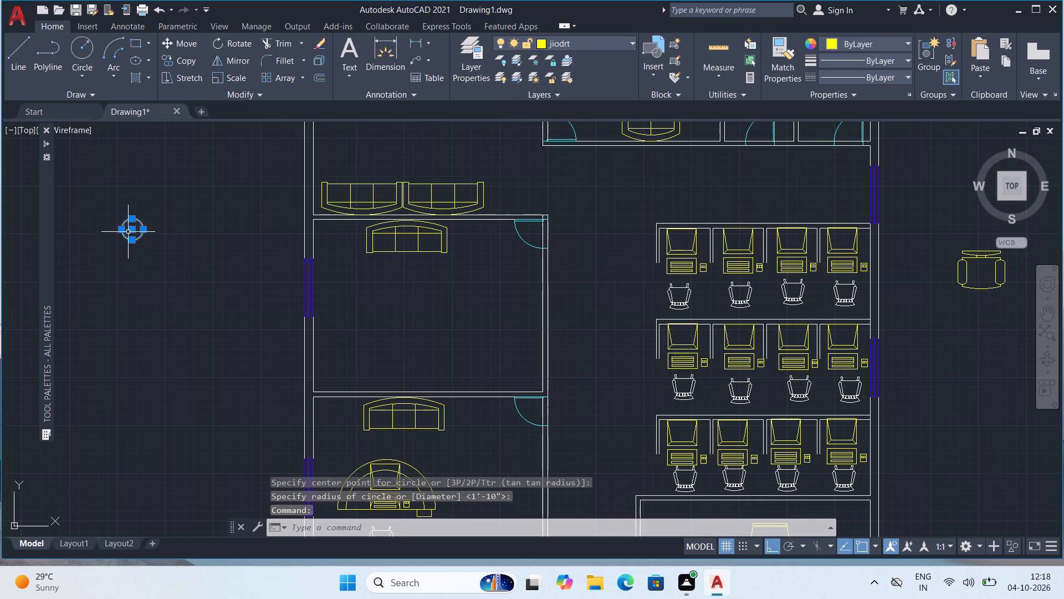
{"action": "key", "text": "Escape"}
Copy the small round table and paste it just west of the sofas in the northernmost and middle enclosed west rooms.
{"action": "left_click", "coordinate": [121, 210]}
{"action": "left_click", "coordinate": [150, 253]}
{"action": "key", "text": "ctrl+c"}
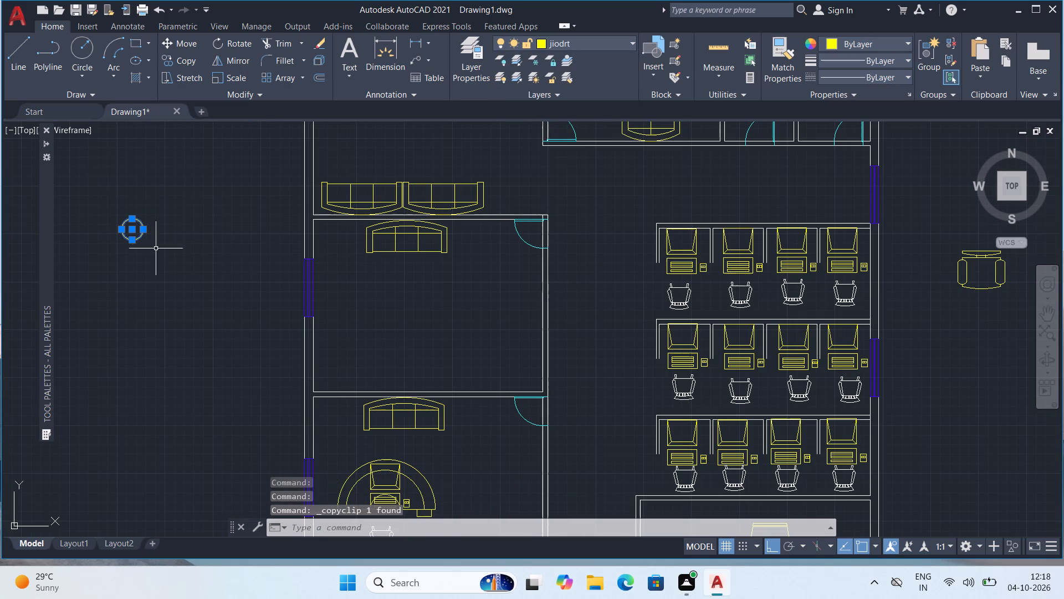
{"action": "key", "text": "ctrl+v"}
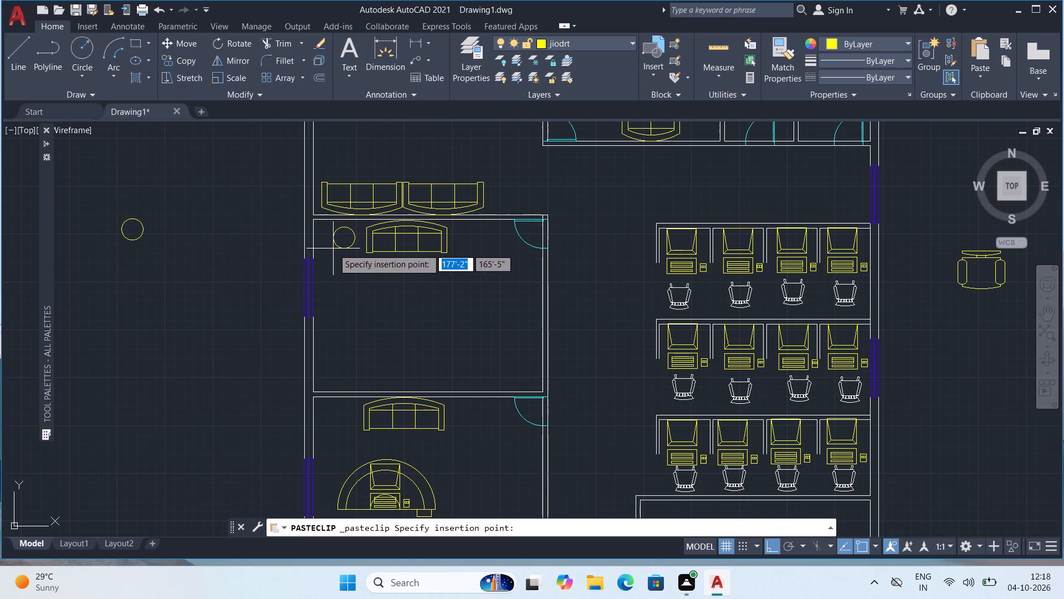
{"action": "left_click", "coordinate": [333, 248]}
{"action": "middle_click_drag", "start_coordinate": [429, 386], "coordinate": [443, 315]}
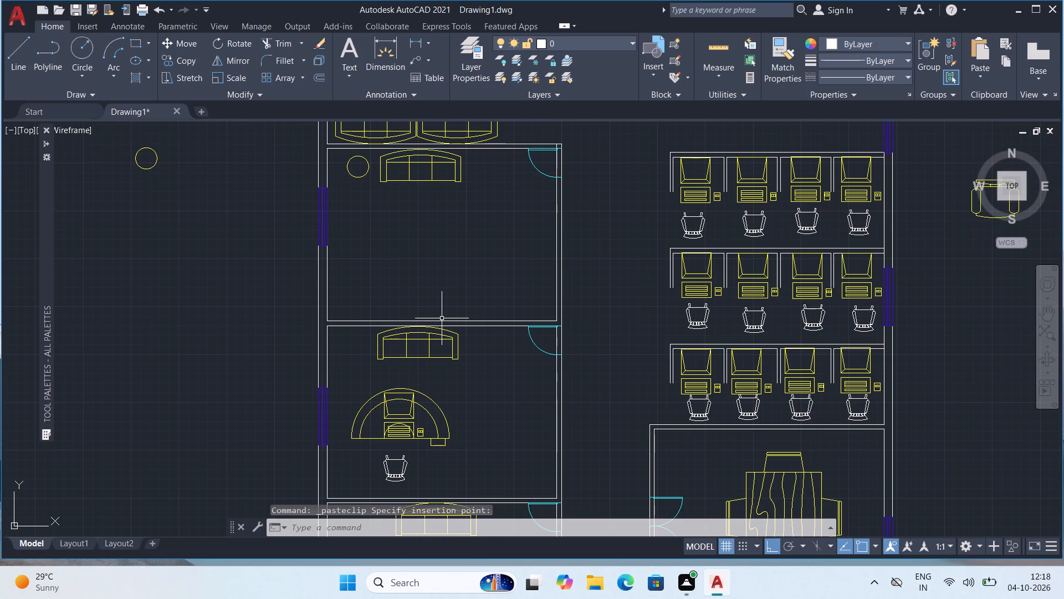
{"action": "key", "text": "ctrl+v"}
{"action": "left_click", "coordinate": [338, 356]}
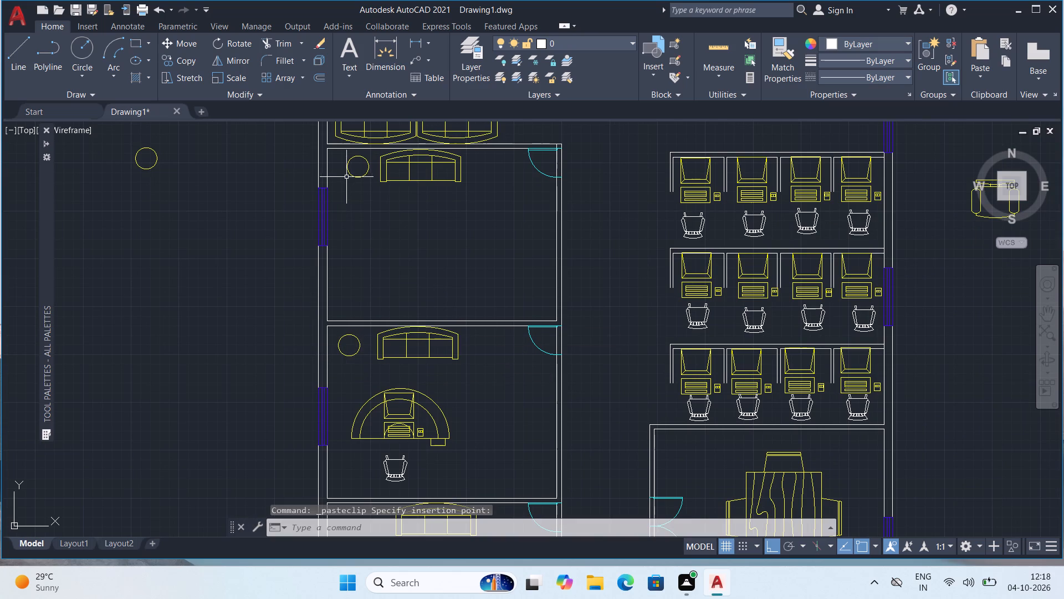
Move the round table in the northernmost enclosed west room about 1' west.
{"action": "left_click", "coordinate": [350, 178]}
{"action": "left_click", "coordinate": [350, 172]}
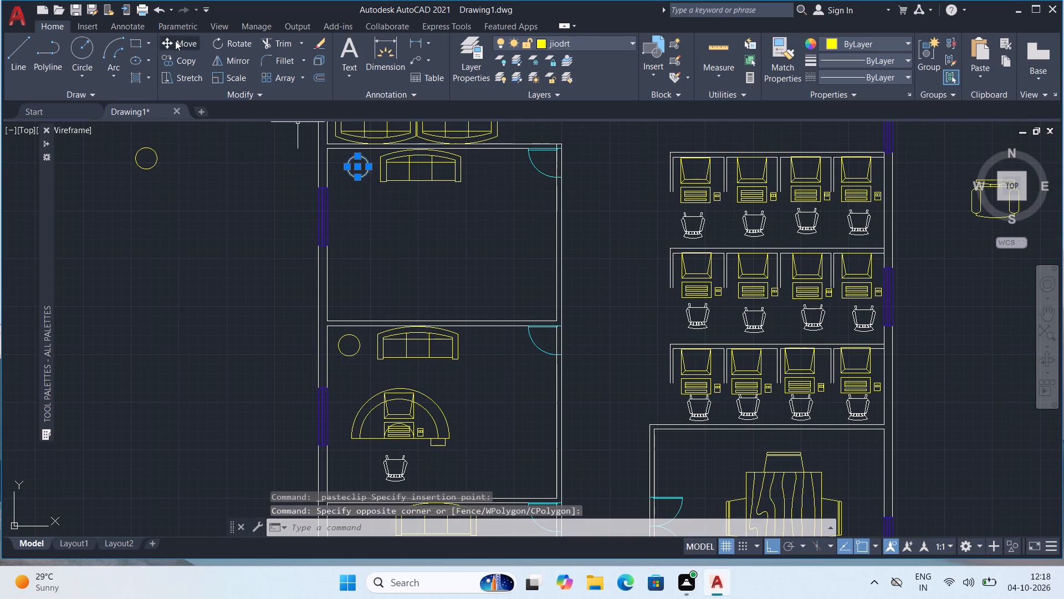
{"action": "left_click", "coordinate": [175, 40]}
{"action": "left_click", "coordinate": [347, 171]}
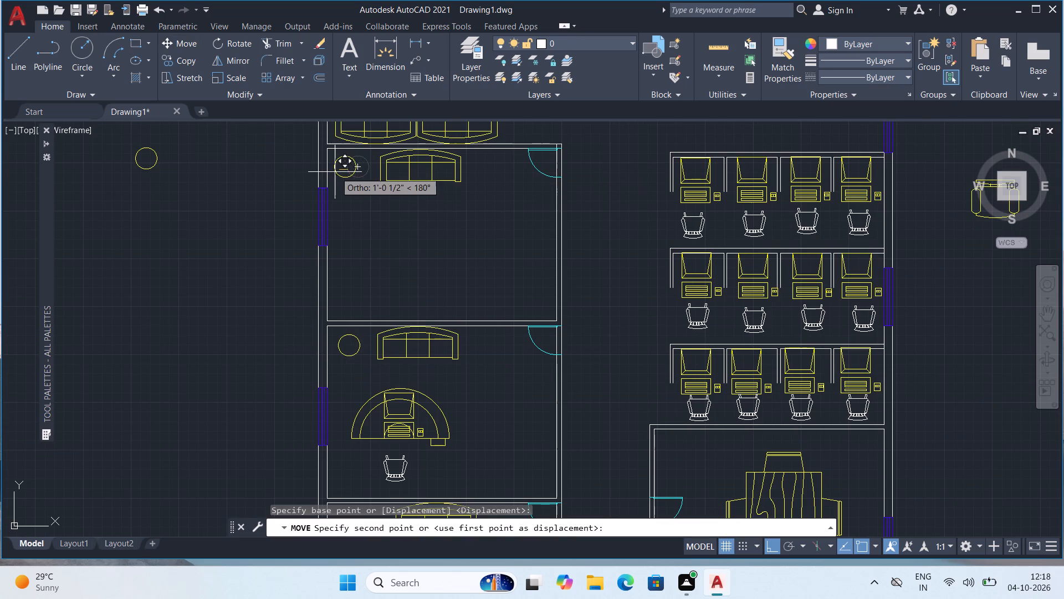
{"action": "left_click", "coordinate": [335, 172]}
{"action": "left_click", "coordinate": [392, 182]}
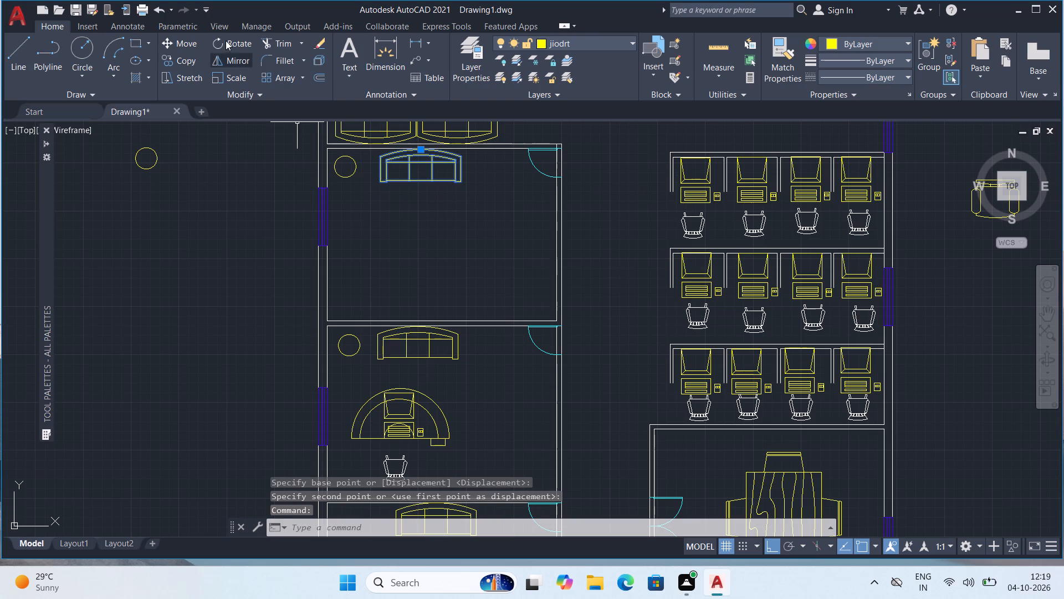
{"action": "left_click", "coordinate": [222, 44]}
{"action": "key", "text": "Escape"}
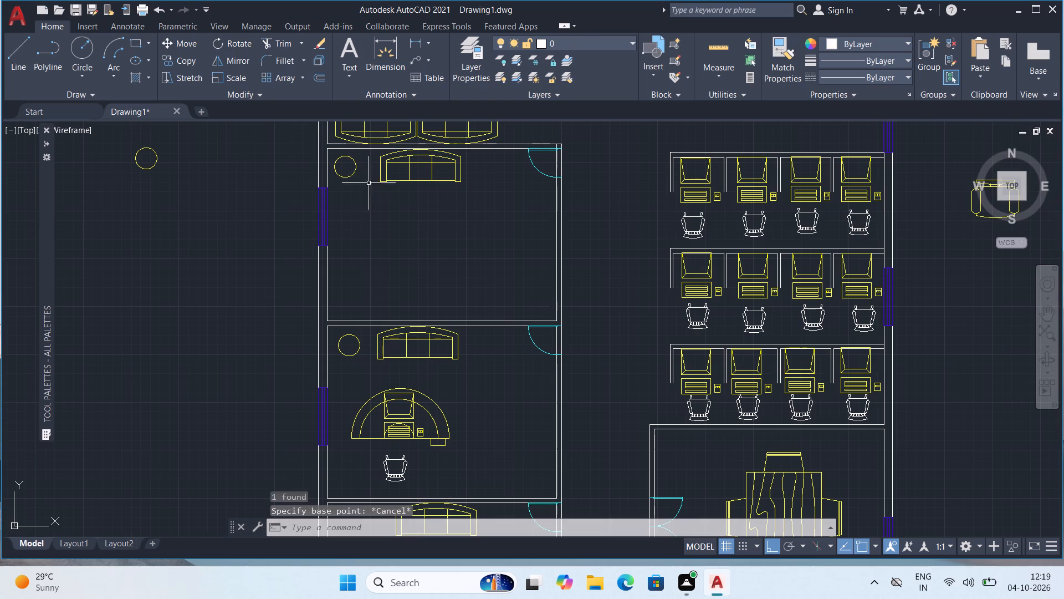
Move the sofa in the northernmost enclosed west room slightly west, closer to the round table.
{"action": "left_click", "coordinate": [378, 179]}
{"action": "left_click", "coordinate": [381, 175]}
{"action": "left_click", "coordinate": [383, 162]}
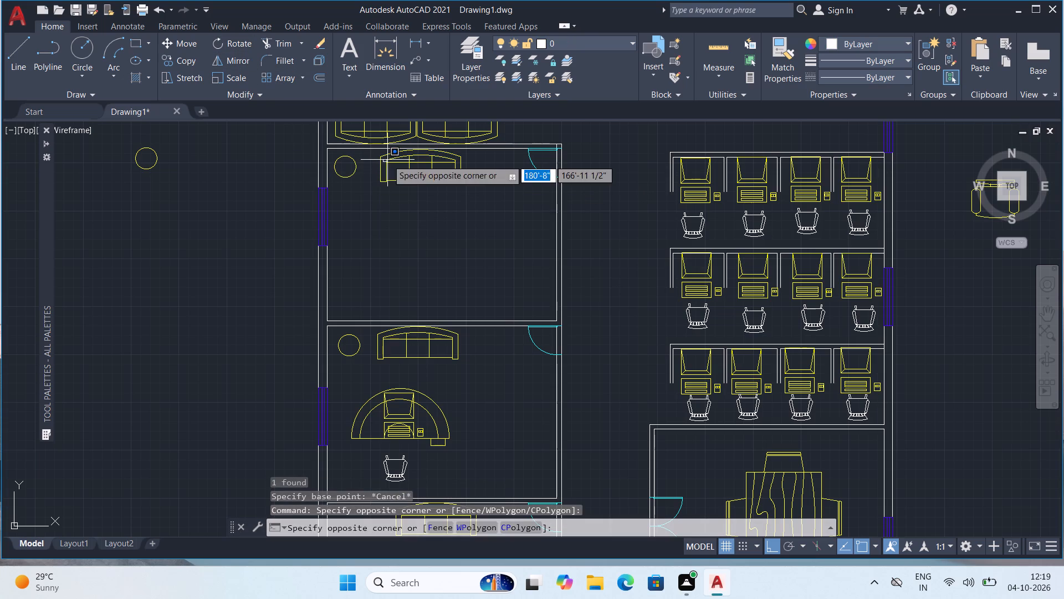
{"action": "left_click", "coordinate": [387, 160]}
{"action": "left_click", "coordinate": [388, 160]}
{"action": "left_click", "coordinate": [185, 43]}
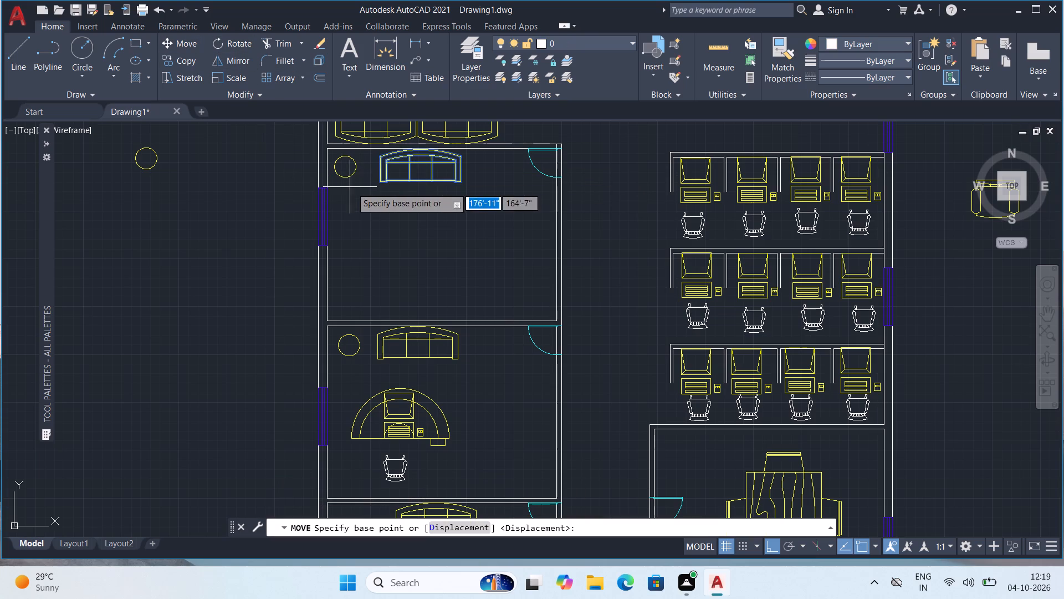
{"action": "left_click", "coordinate": [380, 181]}
{"action": "left_click", "coordinate": [366, 177]}
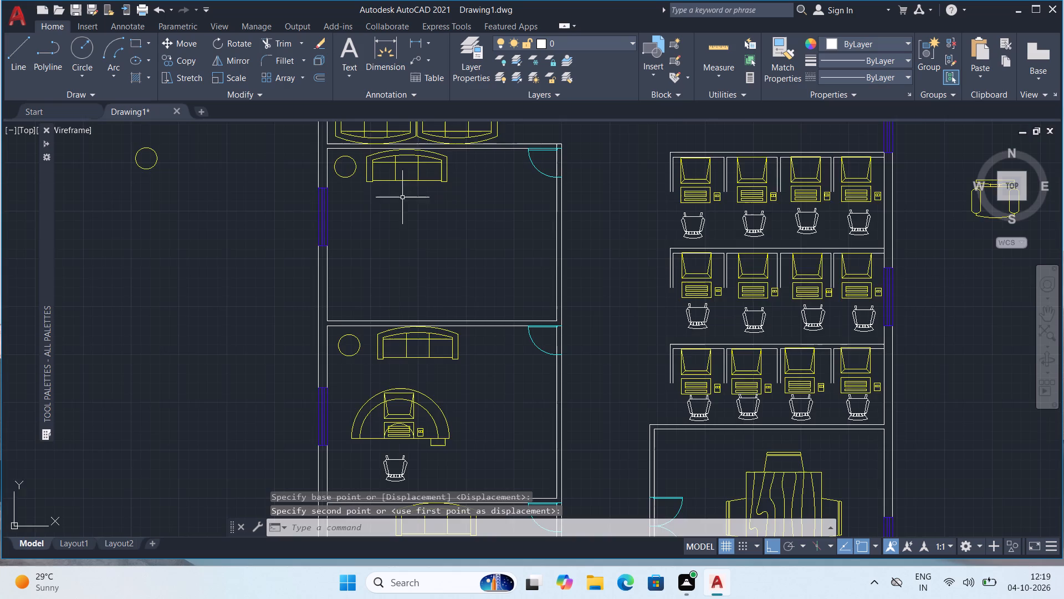
Move the sofa in the middle enclosed west room about 10 1/2" west, closer to the round table.
{"action": "scroll", "coordinate": [403, 199], "scroll_direction": "down", "scroll_amount": 1}
{"action": "middle_click_drag", "start_coordinate": [459, 308], "coordinate": [459, 344]}
{"action": "scroll", "coordinate": [460, 354], "scroll_direction": "down", "scroll_amount": 1}
{"action": "middle_click_drag", "start_coordinate": [458, 385], "coordinate": [458, 363]}
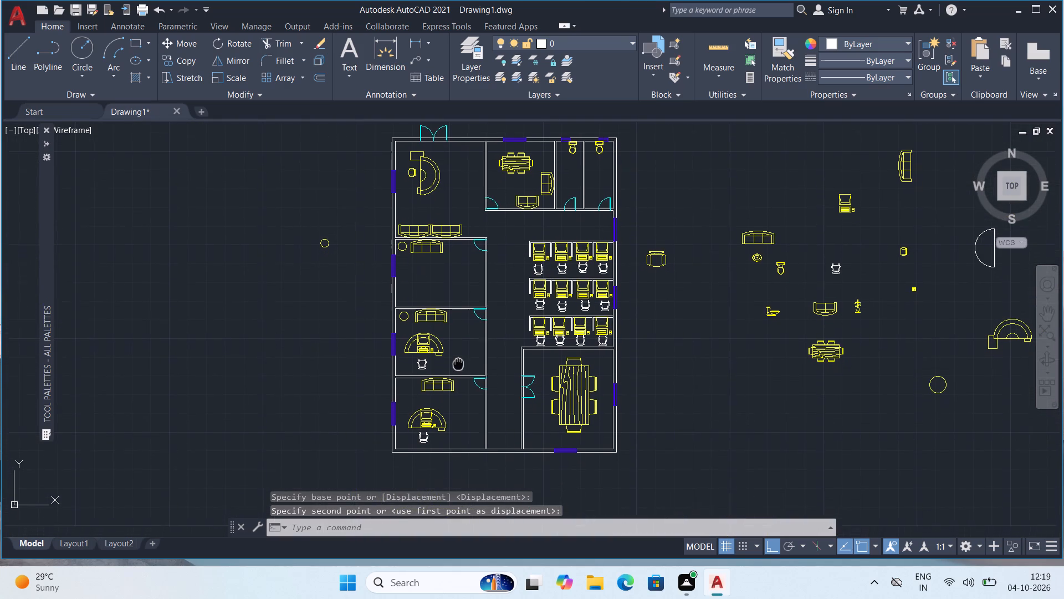
{"action": "middle_click_drag", "start_coordinate": [458, 363], "coordinate": [461, 351]}
{"action": "scroll", "coordinate": [427, 302], "scroll_direction": "up", "scroll_amount": 1}
{"action": "left_click", "coordinate": [431, 311]}
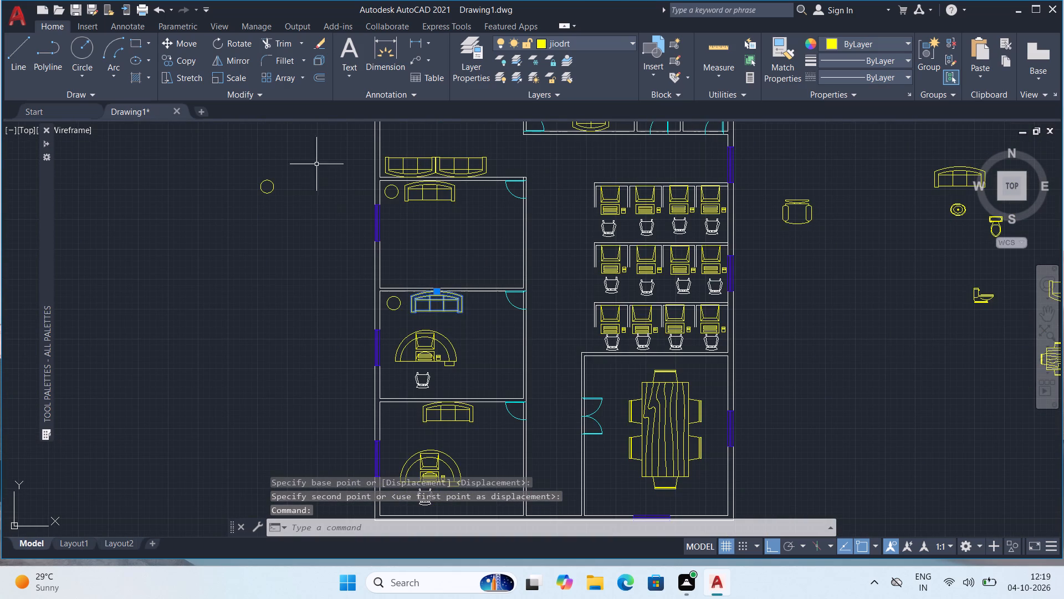
{"action": "left_click", "coordinate": [194, 45]}
{"action": "scroll", "coordinate": [429, 308], "scroll_direction": "up", "scroll_amount": 2}
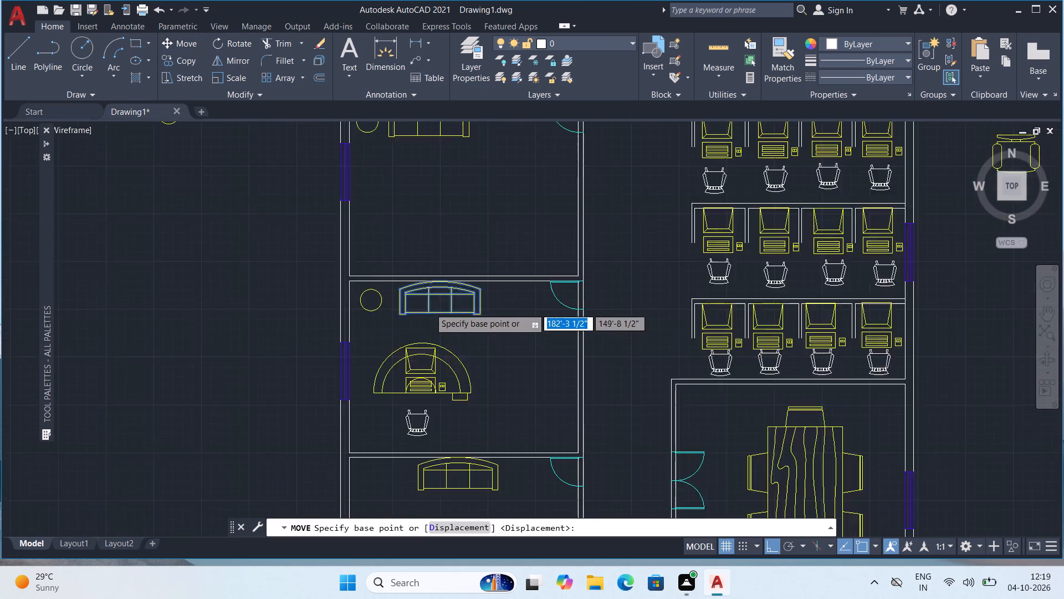
{"action": "left_click", "coordinate": [380, 319]}
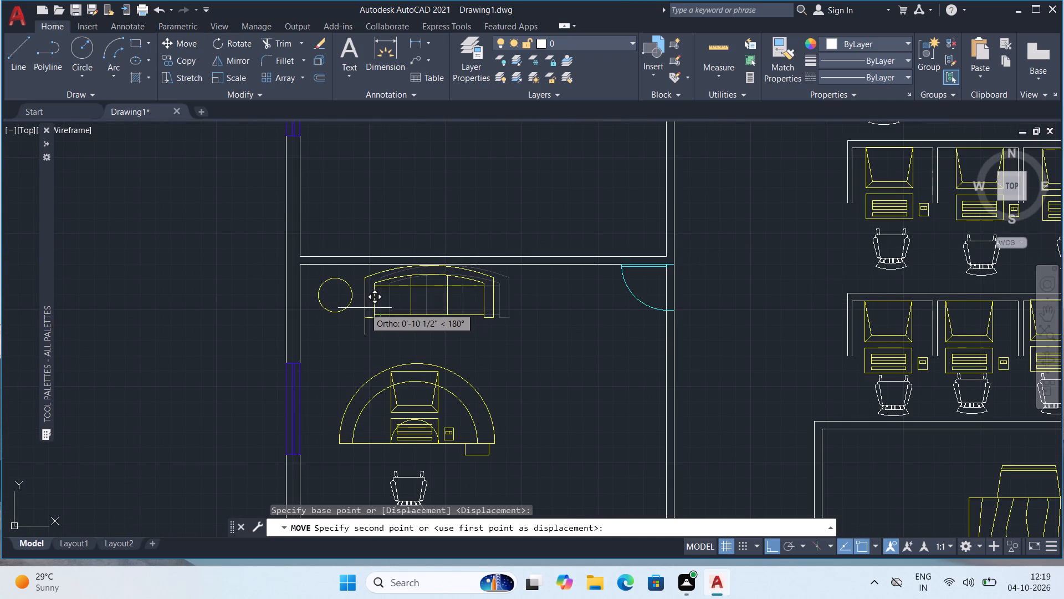
{"action": "left_click", "coordinate": [365, 308]}
Move the sofa in the southernmost enclosed west room west, in line with the sofas of the rooms above.
{"action": "scroll", "coordinate": [502, 333], "scroll_direction": "down", "scroll_amount": 2}
{"action": "middle_click_drag", "start_coordinate": [647, 393], "coordinate": [615, 314]}
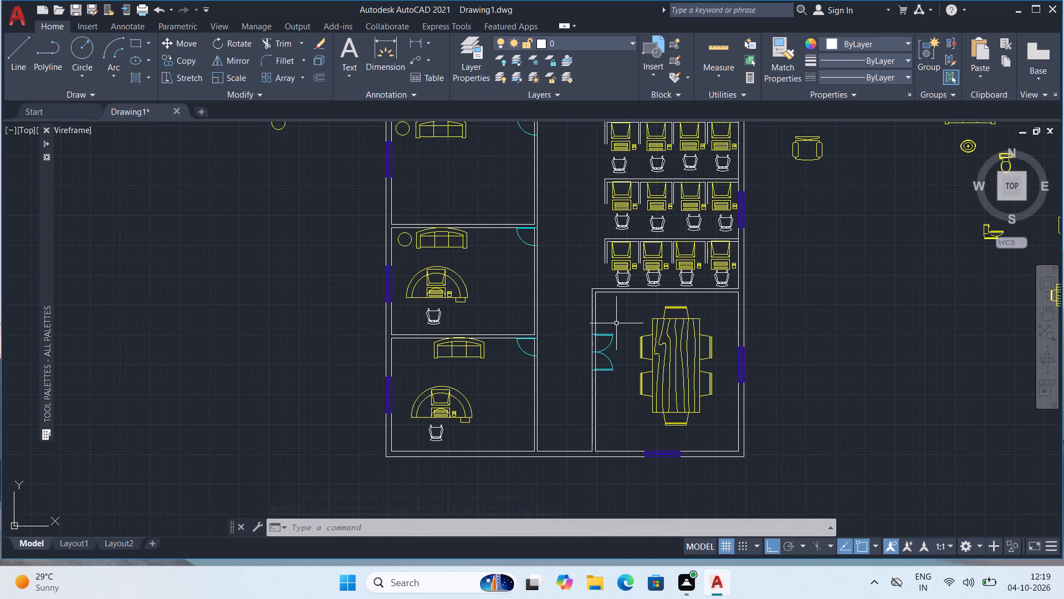
{"action": "middle_click_drag", "start_coordinate": [488, 301], "coordinate": [557, 341]}
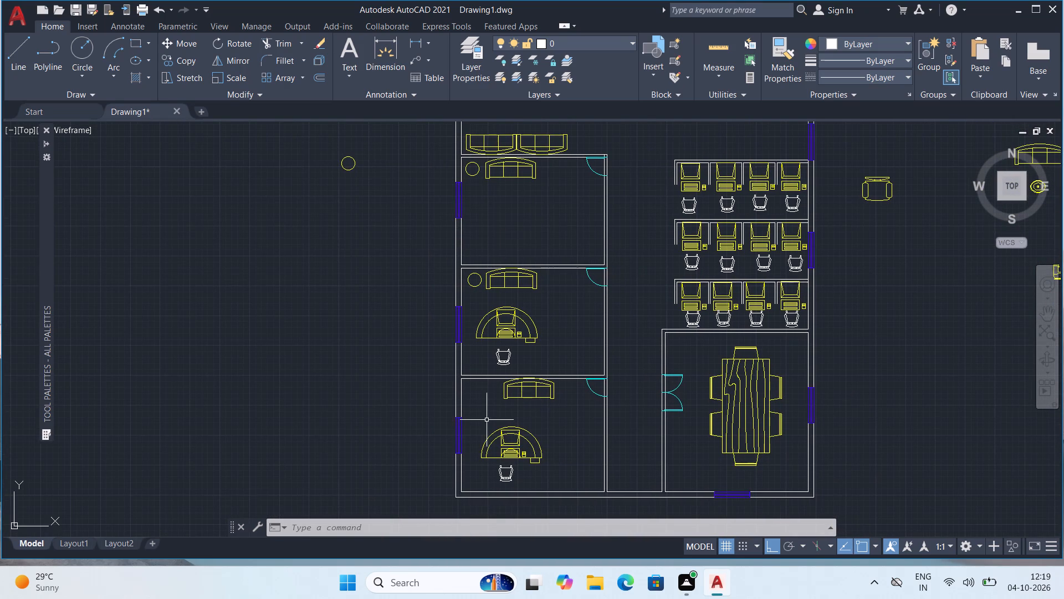
{"action": "scroll", "coordinate": [533, 424], "scroll_direction": "up", "scroll_amount": 2}
{"action": "left_click", "coordinate": [541, 359]}
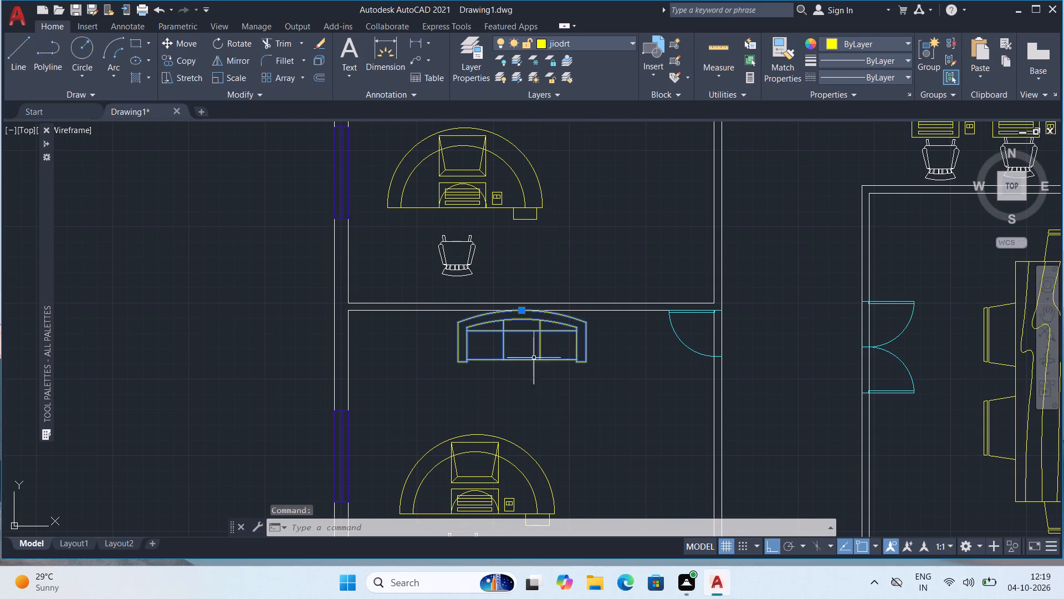
{"action": "left_click", "coordinate": [171, 41]}
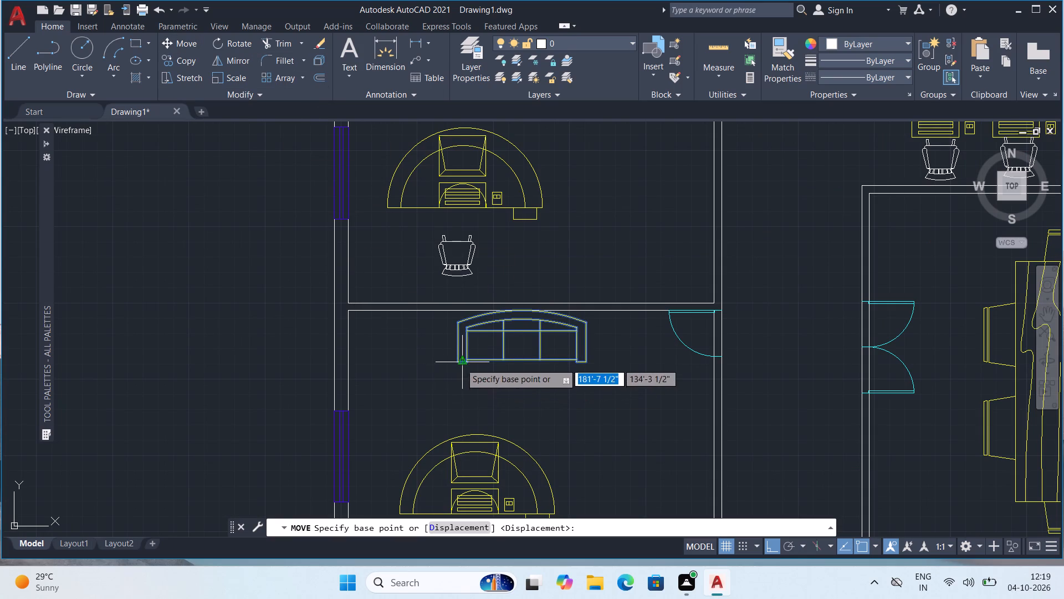
{"action": "left_click", "coordinate": [461, 363]}
{"action": "left_click", "coordinate": [413, 369]}
Copy the round table from the middle enclosed west room and paste it just west of the sofa in the southernmost one.
{"action": "scroll", "coordinate": [423, 362], "scroll_direction": "down", "scroll_amount": 2}
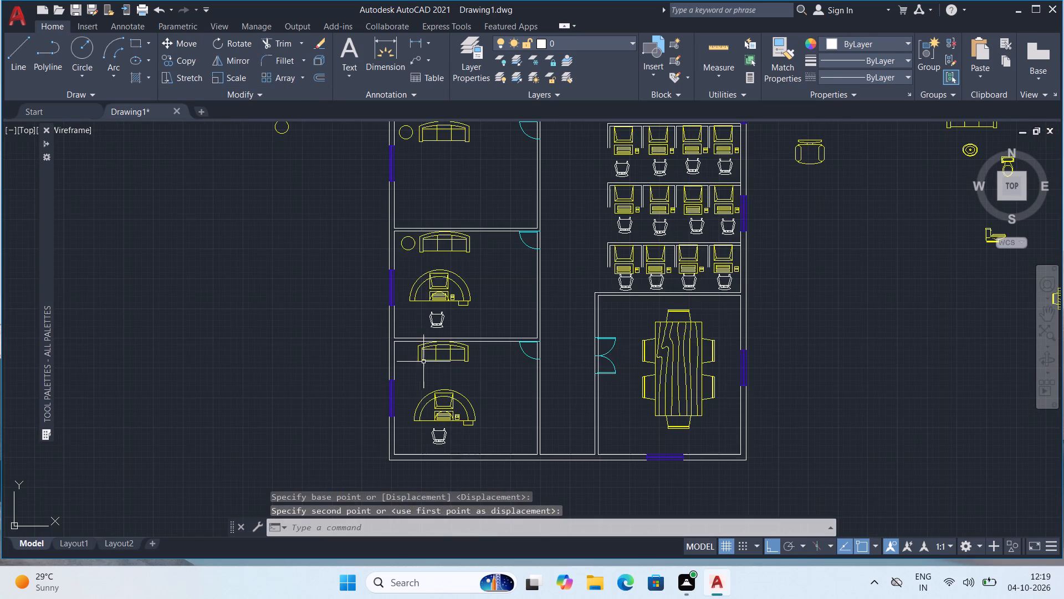
{"action": "left_click", "coordinate": [410, 249]}
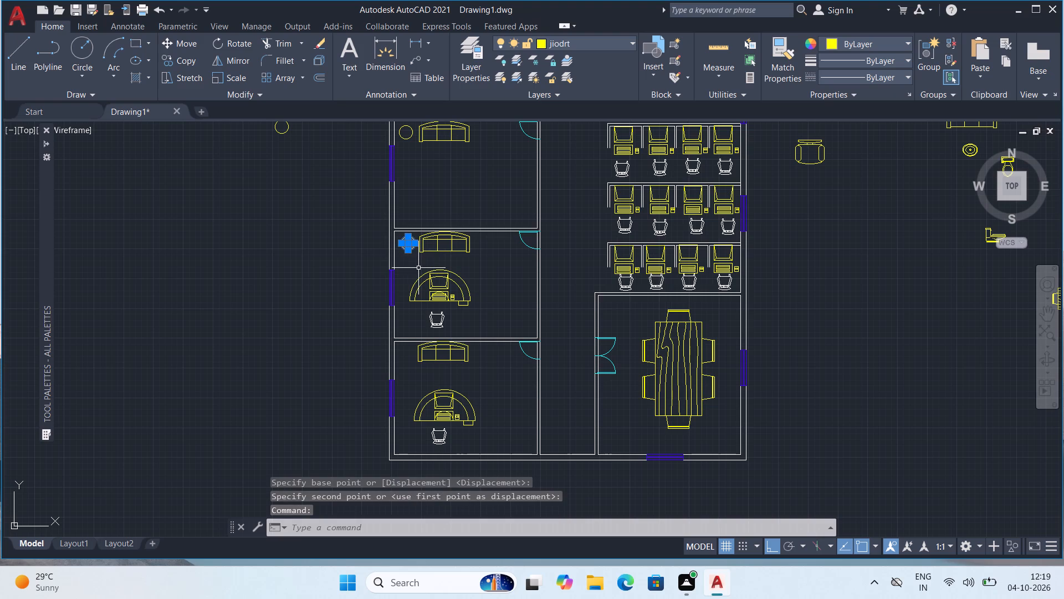
{"action": "key", "text": "ctrl+c"}
{"action": "key", "text": "ctrl+v"}
{"action": "scroll", "coordinate": [427, 383], "scroll_direction": "up", "scroll_amount": 2}
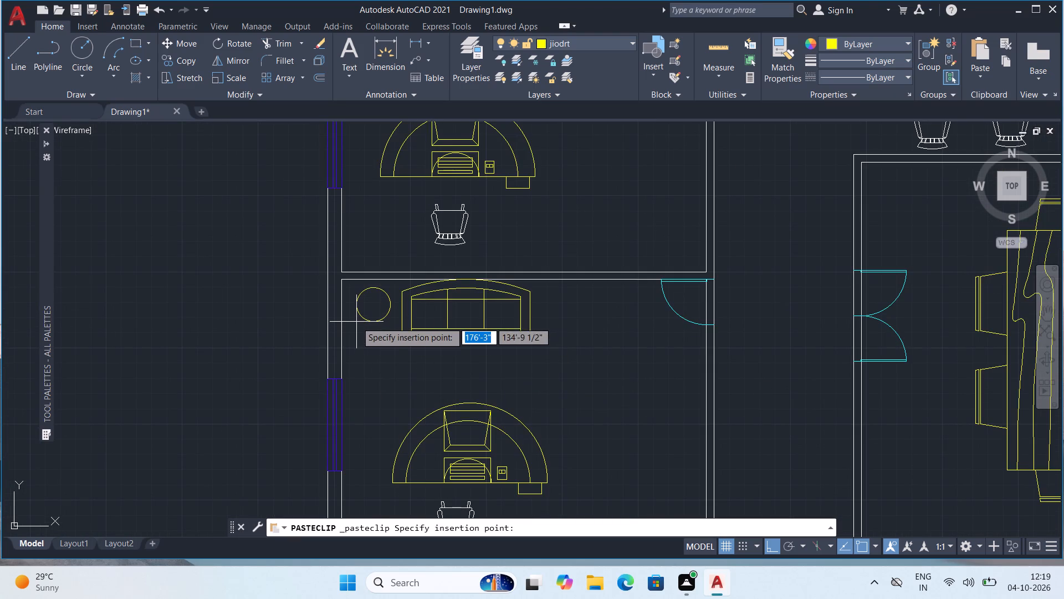
{"action": "left_click", "coordinate": [357, 318]}
Rotate the spare sofa north of the spare dining table by 90° so that its back faces east.
{"action": "scroll", "coordinate": [363, 318], "scroll_direction": "down", "scroll_amount": 2}
{"action": "middle_click_drag", "start_coordinate": [474, 364], "coordinate": [459, 405]}
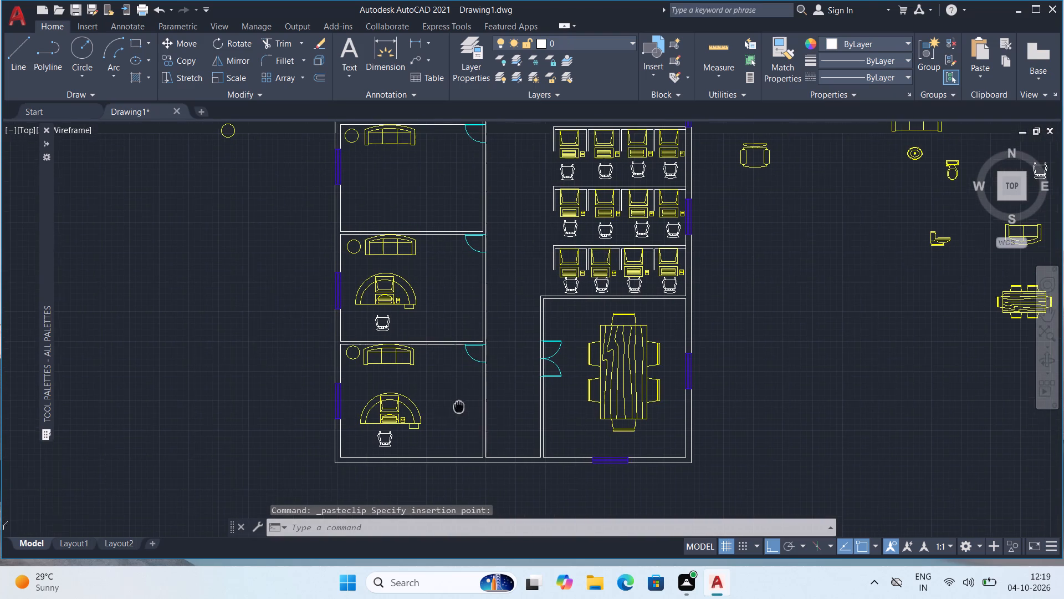
{"action": "middle_click_drag", "start_coordinate": [499, 362], "coordinate": [355, 409]}
{"action": "scroll", "coordinate": [698, 342], "scroll_direction": "down", "scroll_amount": 1}
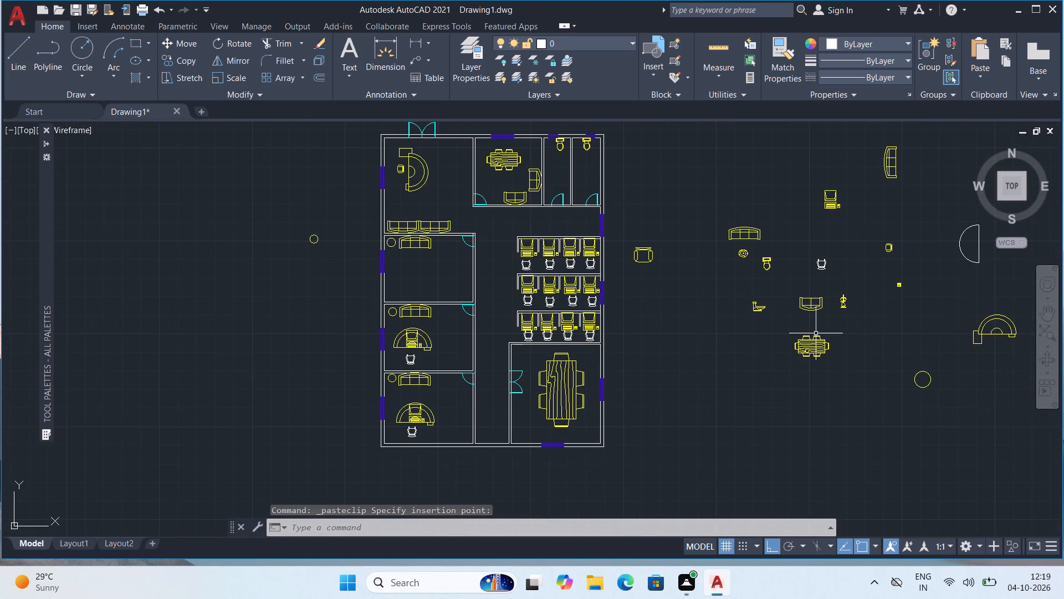
{"action": "scroll", "coordinate": [825, 355], "scroll_direction": "up", "scroll_amount": 1}
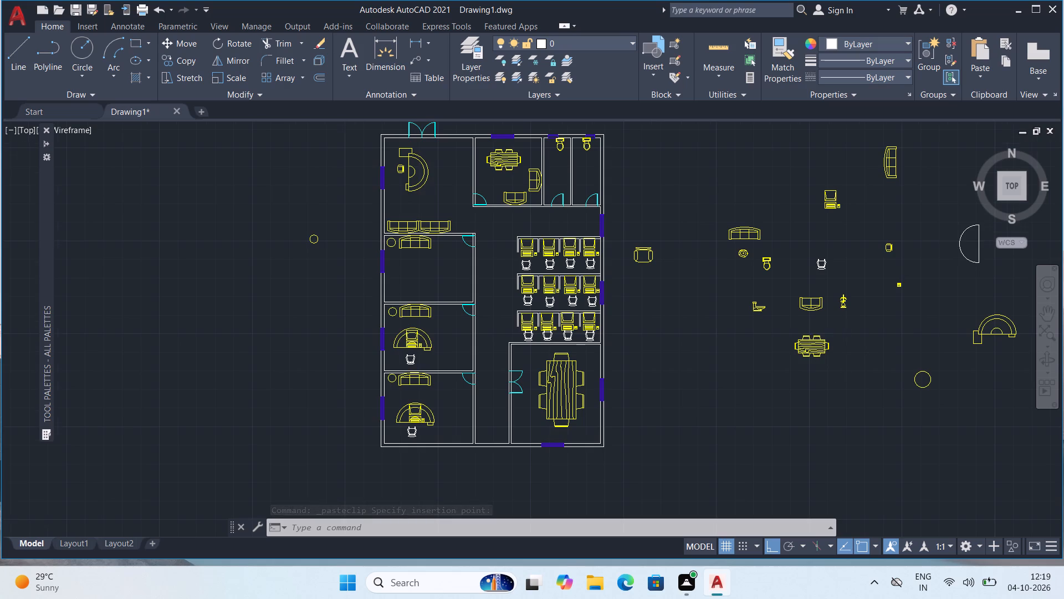
{"action": "left_click", "coordinate": [792, 277]}
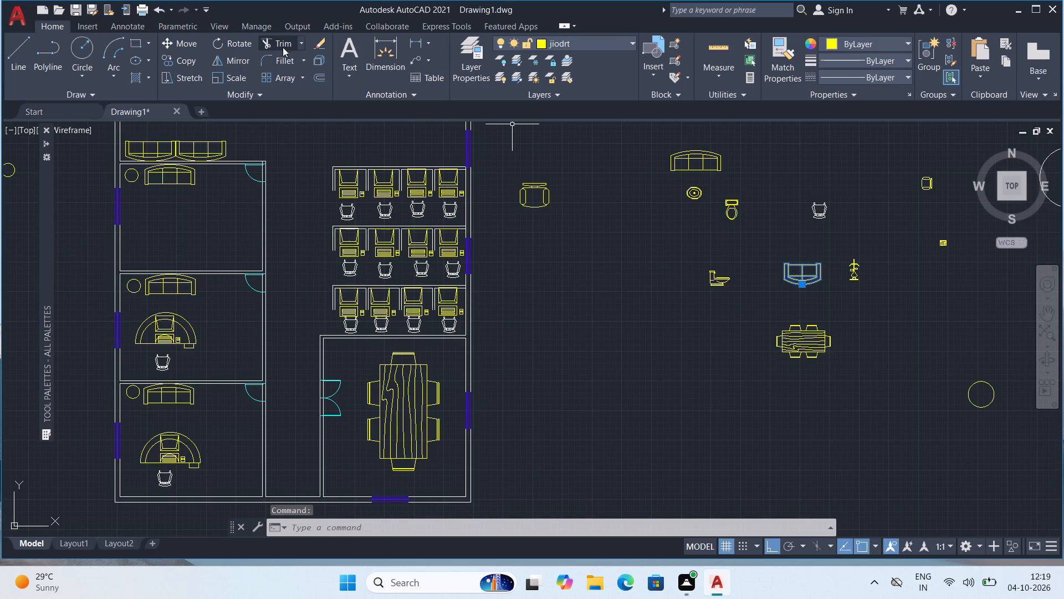
{"action": "left_click", "coordinate": [234, 44]}
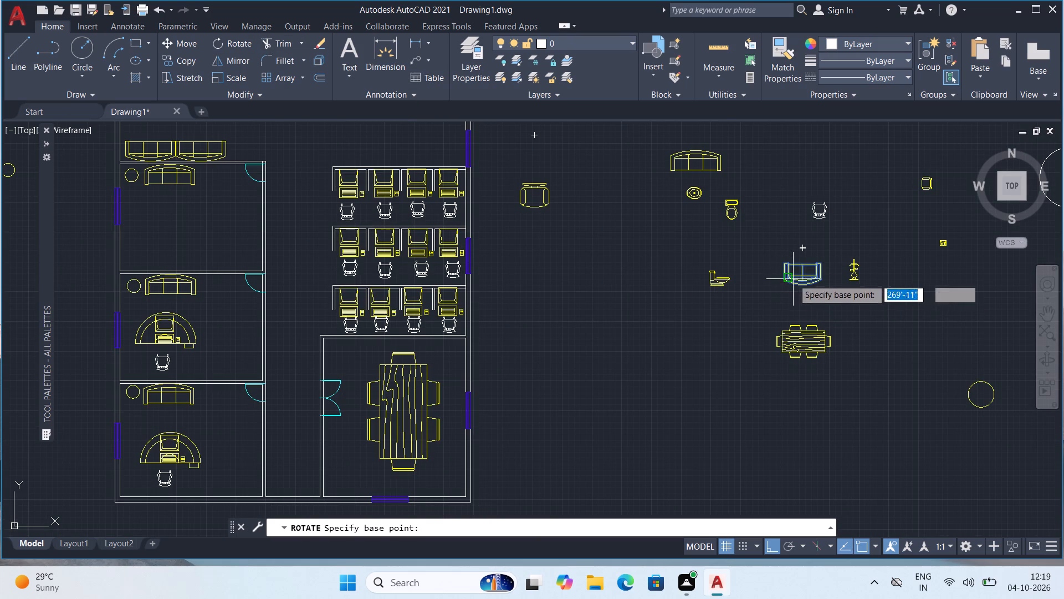
{"action": "left_click", "coordinate": [793, 279]}
{"action": "left_click", "coordinate": [783, 221]}
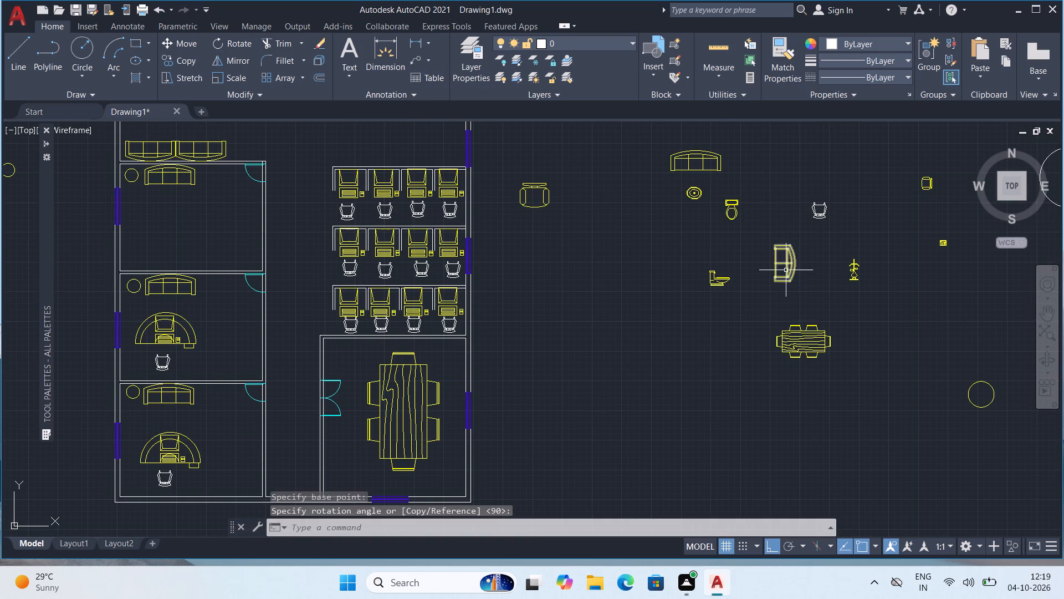
Copy the rotated spare sofa and paste two of them end to end along the southernmost enclosed west room's east wall.
{"action": "left_click", "coordinate": [789, 270]}
{"action": "middle_click_drag", "start_coordinate": [573, 366], "coordinate": [786, 287]}
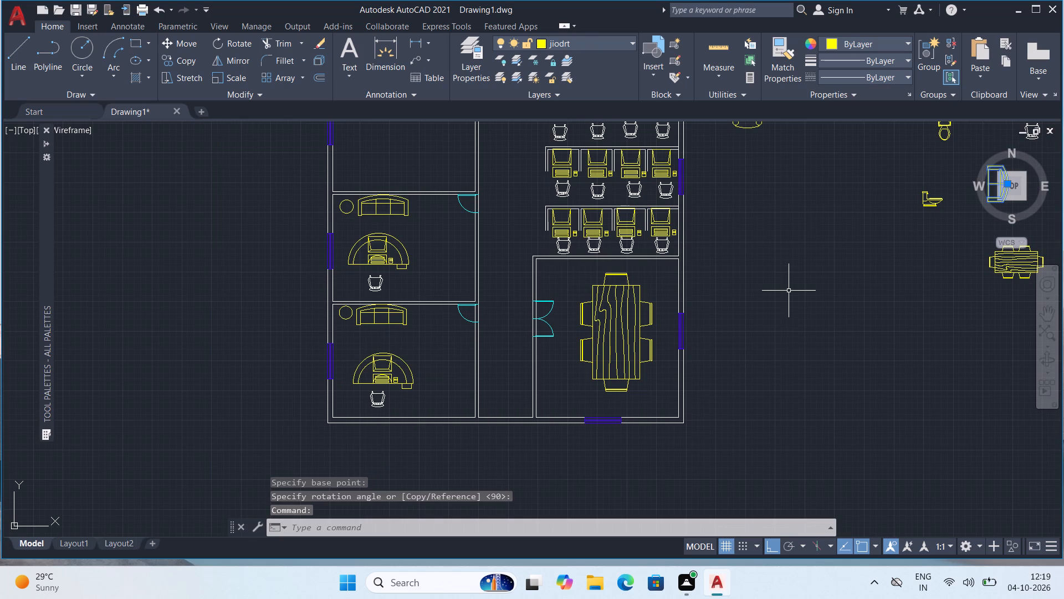
{"action": "key", "text": "ctrl+c"}
{"action": "key", "text": "ctrl+v"}
{"action": "scroll", "coordinate": [452, 391], "scroll_direction": "up", "scroll_amount": 1}
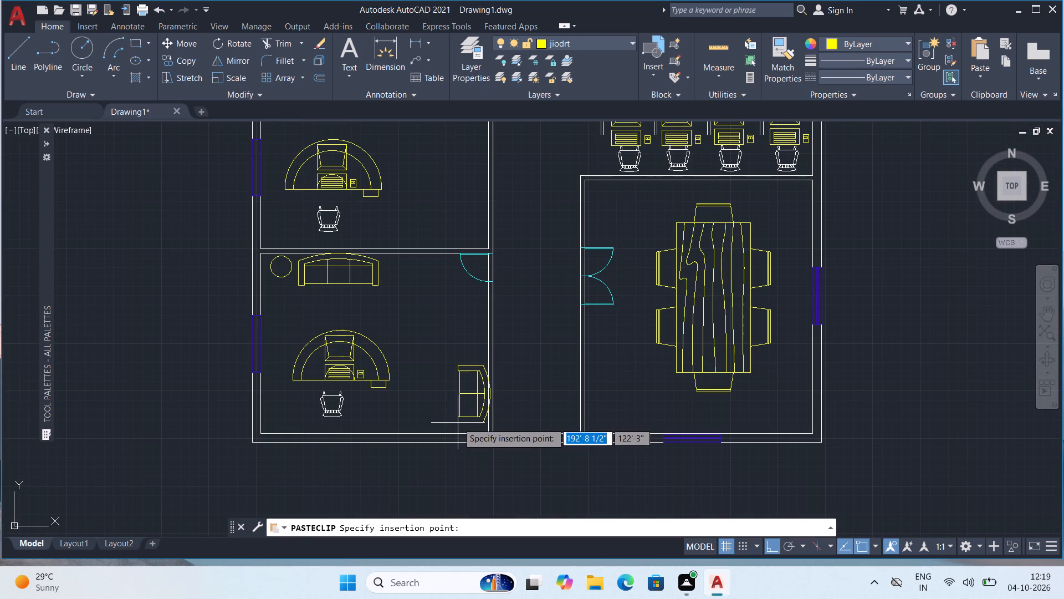
{"action": "left_click", "coordinate": [456, 425]}
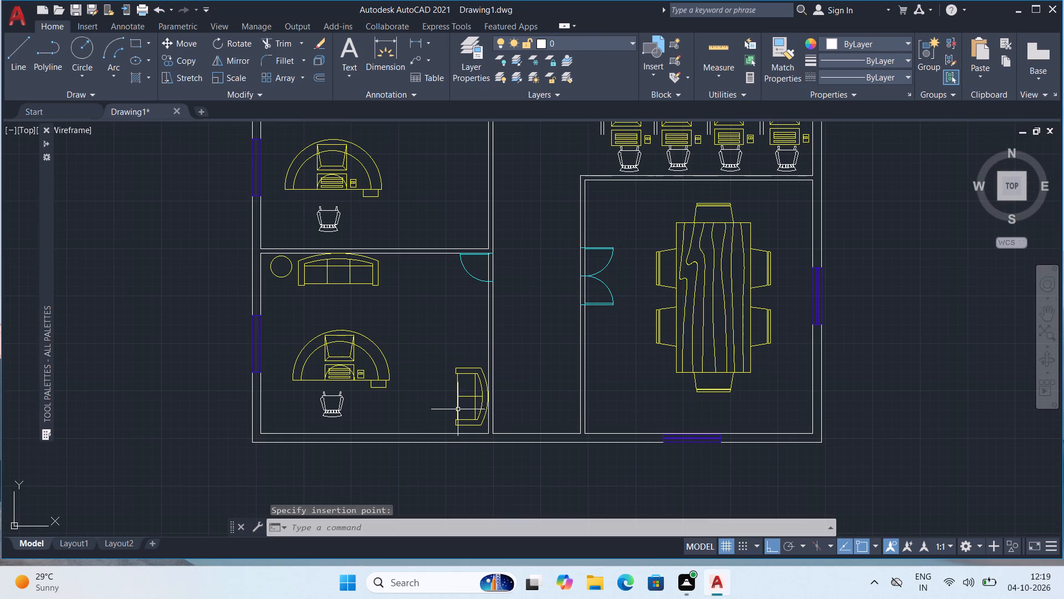
{"action": "key", "text": "ctrl+v"}
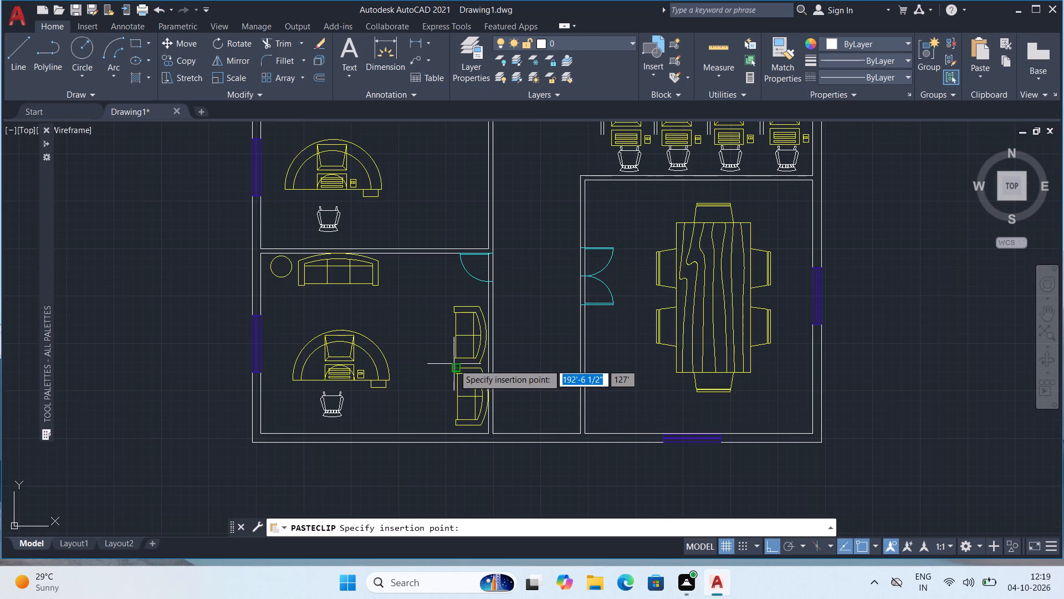
{"action": "left_click", "coordinate": [454, 366]}
Paste the same sofa against the east wall of the middle enclosed west room, east of the half-round desk.
{"action": "scroll", "coordinate": [478, 323], "scroll_direction": "down", "scroll_amount": 1}
{"action": "middle_click_drag", "start_coordinate": [485, 316], "coordinate": [503, 436]}
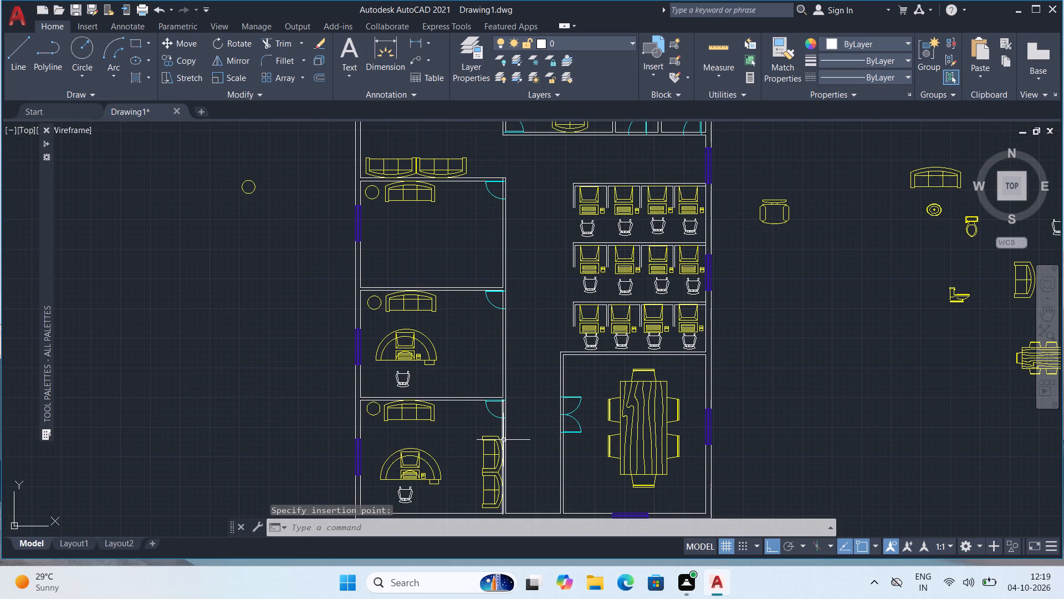
{"action": "key", "text": "ctrl+v"}
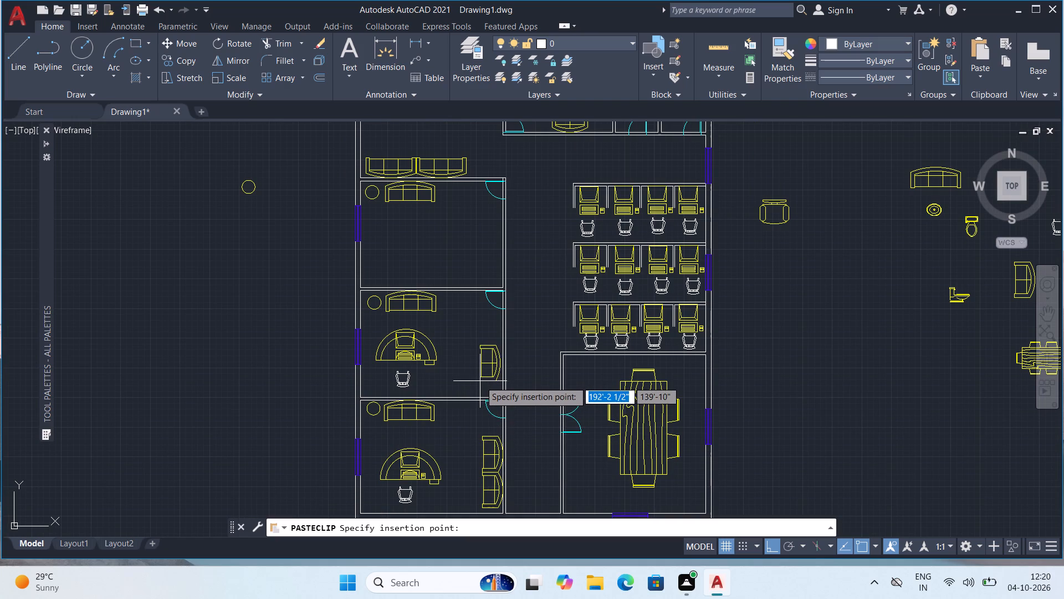
{"action": "left_click", "coordinate": [480, 381]}
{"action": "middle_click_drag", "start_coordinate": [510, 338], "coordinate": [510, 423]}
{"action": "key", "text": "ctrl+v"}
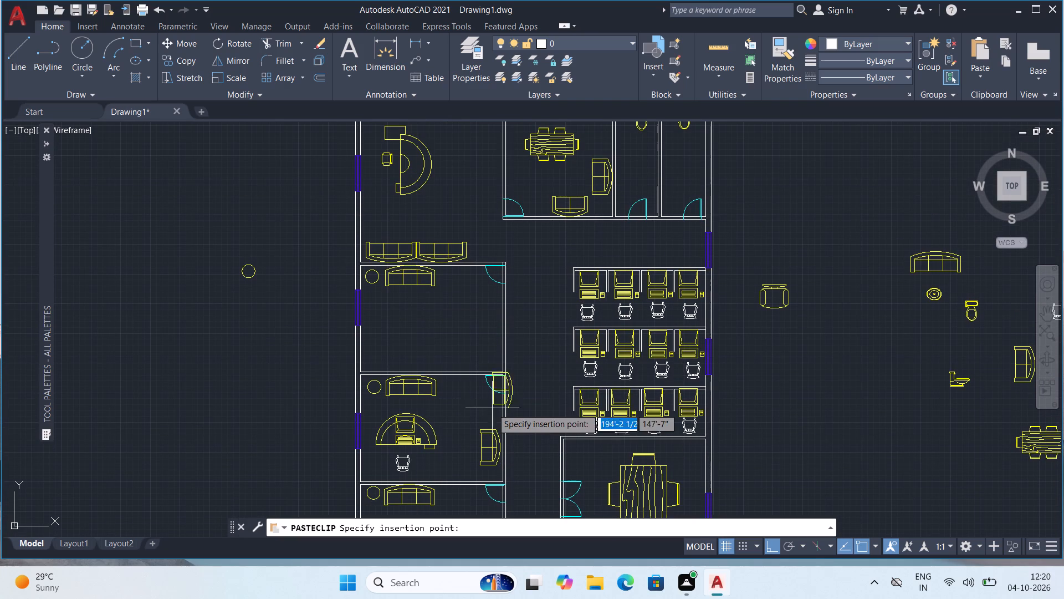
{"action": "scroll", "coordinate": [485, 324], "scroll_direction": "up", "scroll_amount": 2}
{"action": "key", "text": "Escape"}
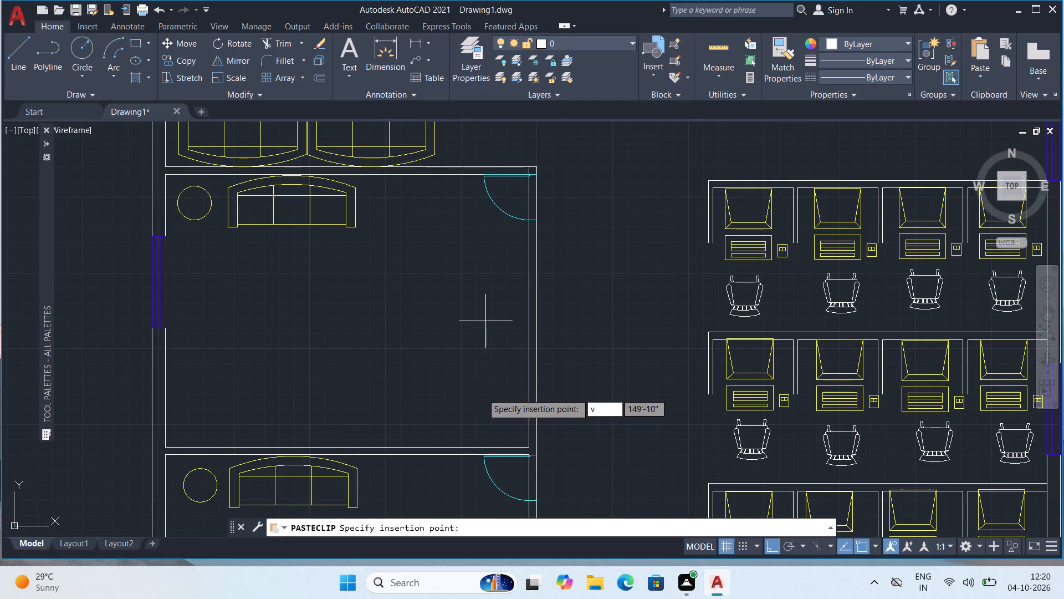
Paste the same sofa against the east wall of the northernmost enclosed west room, near its southeast corner.
{"action": "scroll", "coordinate": [524, 416], "scroll_direction": "down", "scroll_amount": 2}
{"action": "middle_click_drag", "start_coordinate": [541, 446], "coordinate": [546, 380]}
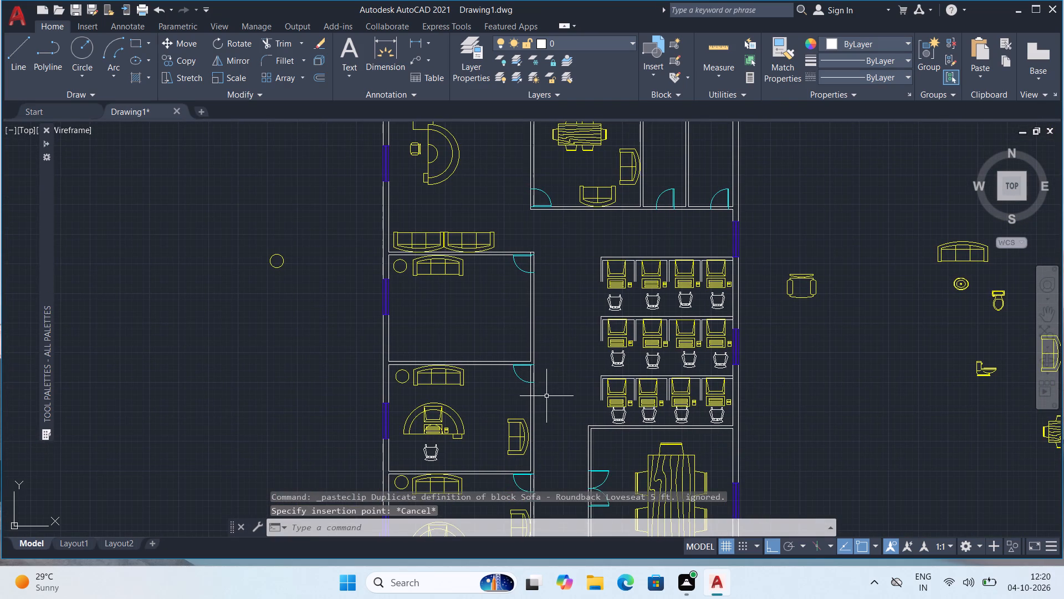
{"action": "key", "text": "ctrl+v"}
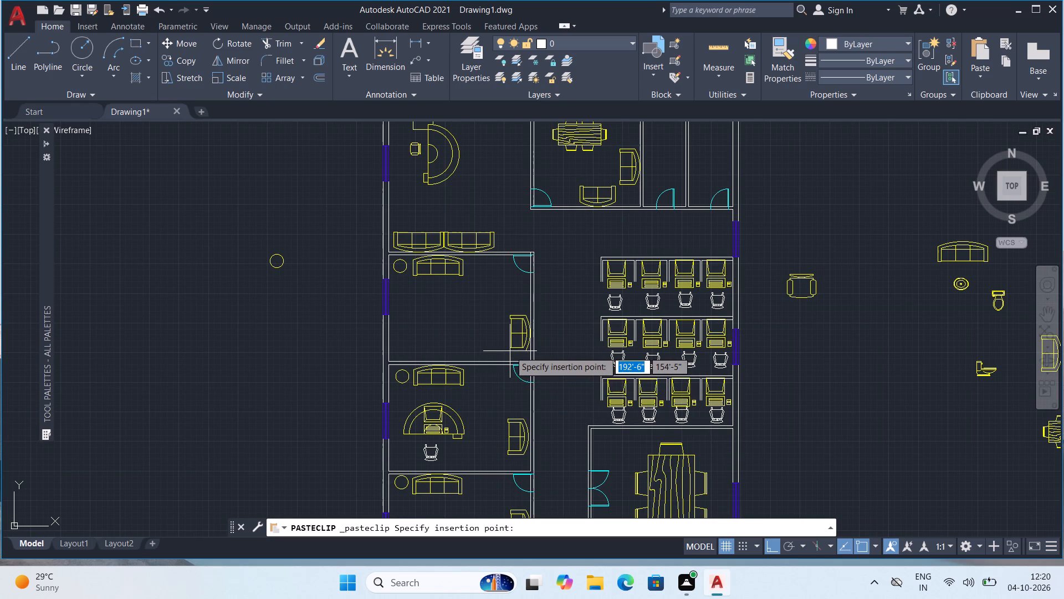
{"action": "left_click", "coordinate": [510, 351]}
Rotate the spare white chair east of the spare toilets by 90° so that its back faces east.
{"action": "middle_click", "coordinate": [543, 327]}
{"action": "scroll", "coordinate": [536, 365], "scroll_direction": "down", "scroll_amount": 1}
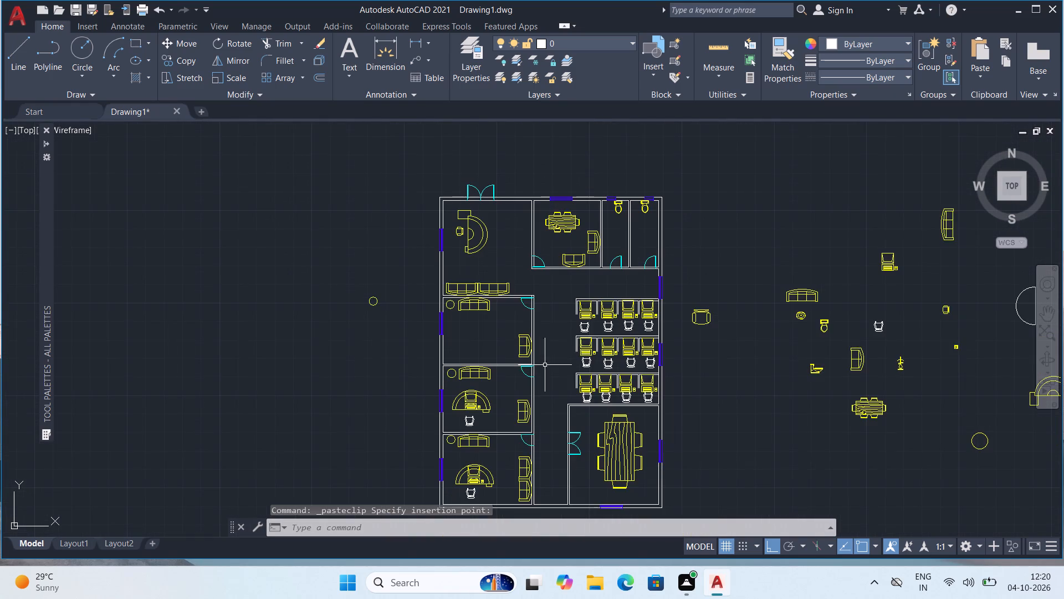
{"action": "middle_click_drag", "start_coordinate": [799, 348], "coordinate": [648, 352]}
{"action": "scroll", "coordinate": [785, 313], "scroll_direction": "up", "scroll_amount": 2}
{"action": "scroll", "coordinate": [825, 314], "scroll_direction": "down", "scroll_amount": 2}
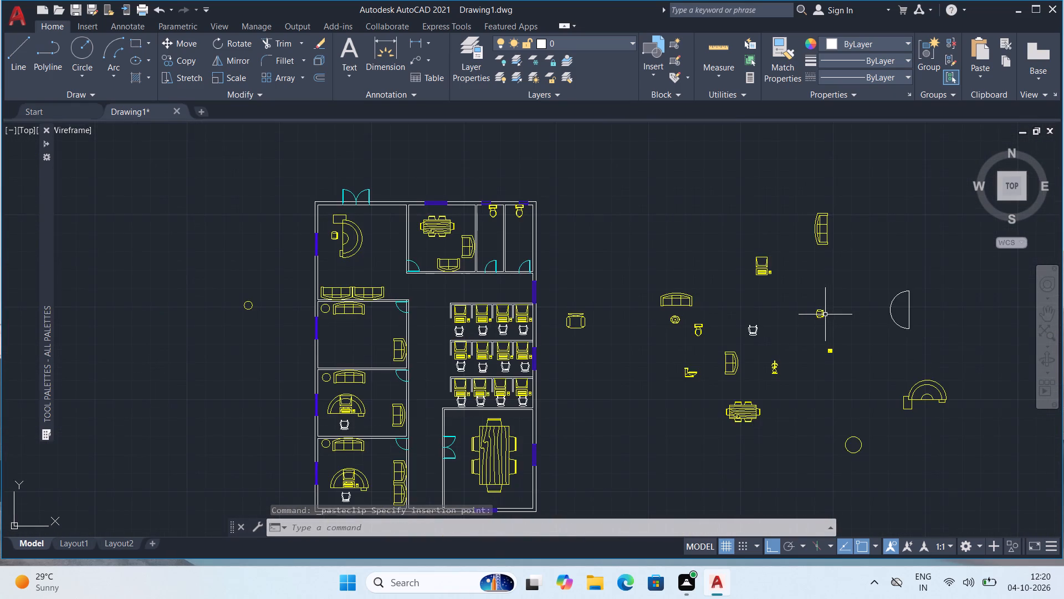
{"action": "scroll", "coordinate": [804, 327], "scroll_direction": "up", "scroll_amount": 1}
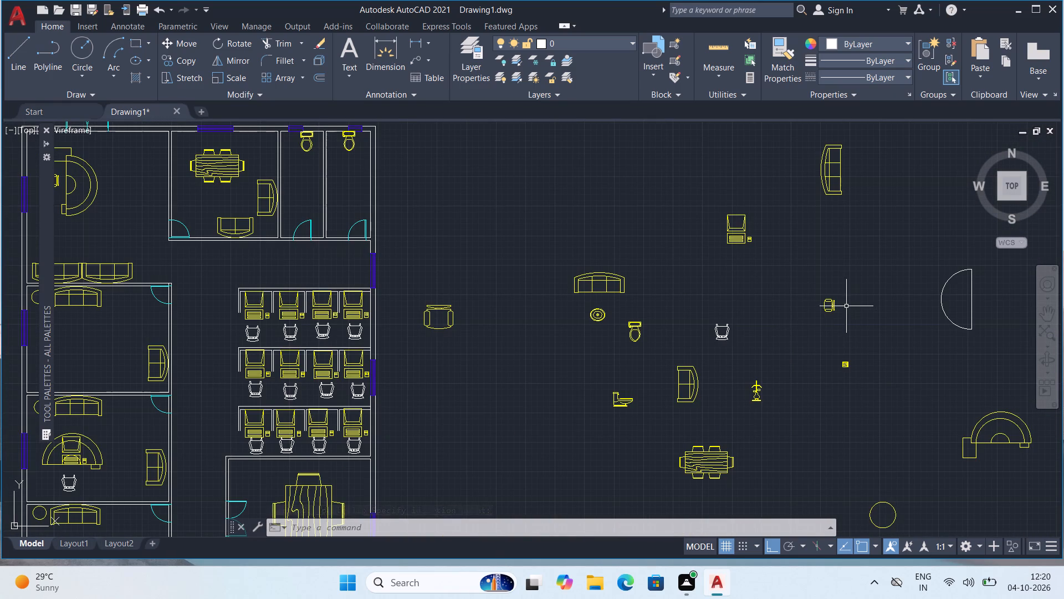
{"action": "left_click", "coordinate": [722, 336]}
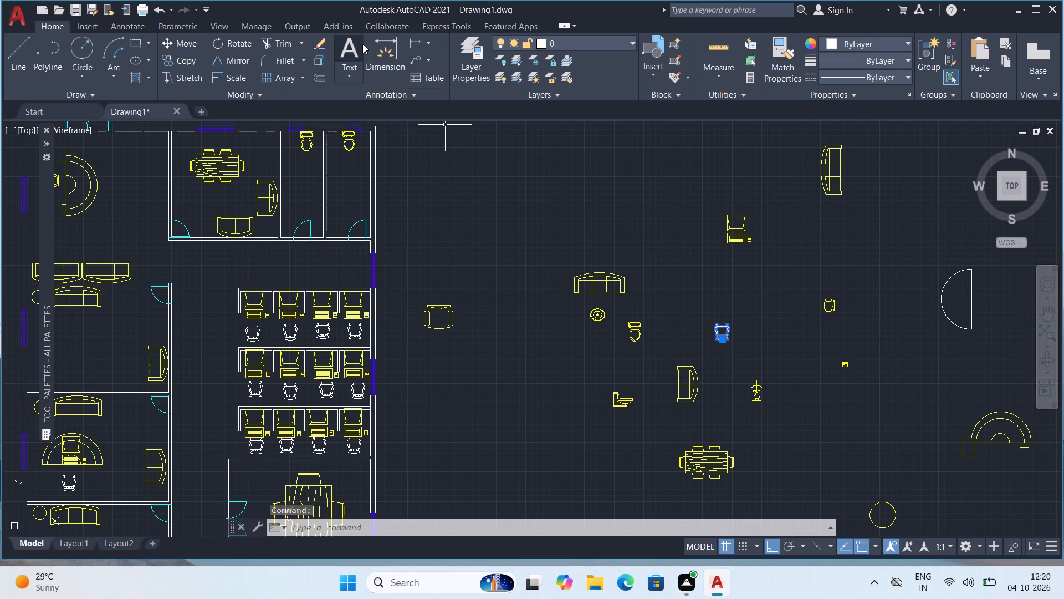
{"action": "left_click", "coordinate": [247, 43]}
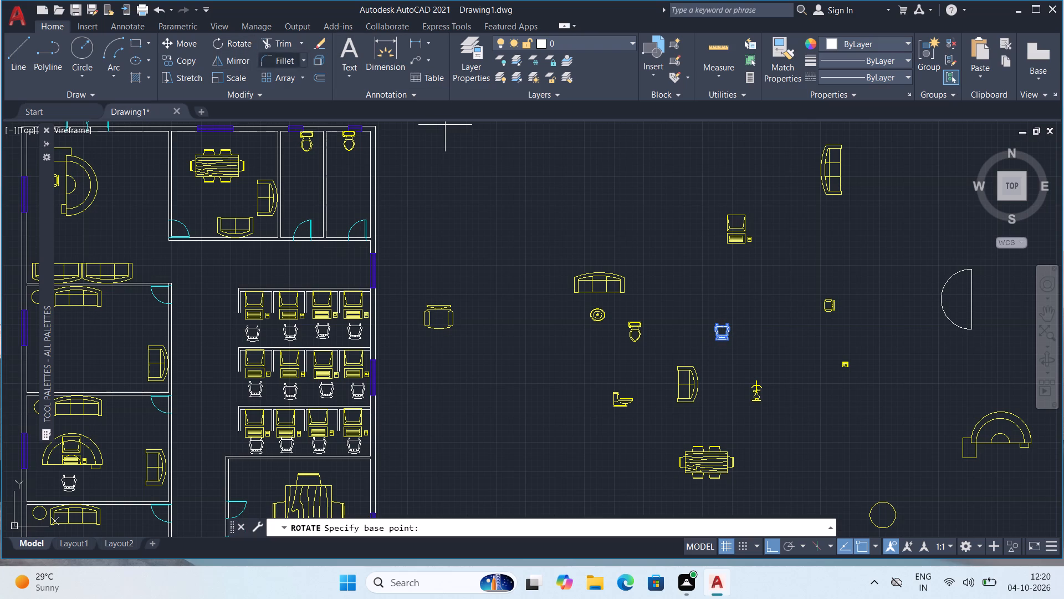
{"action": "left_click", "coordinate": [713, 346]}
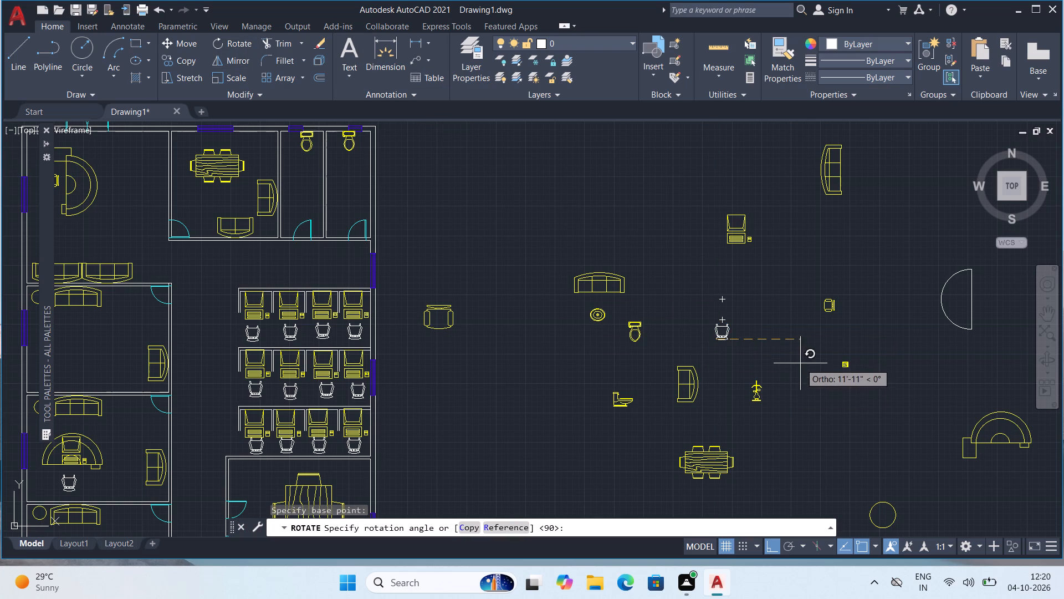
{"action": "left_click", "coordinate": [754, 265]}
Put the rotated spare chair on the jiodrt layer.
{"action": "left_click", "coordinate": [718, 334]}
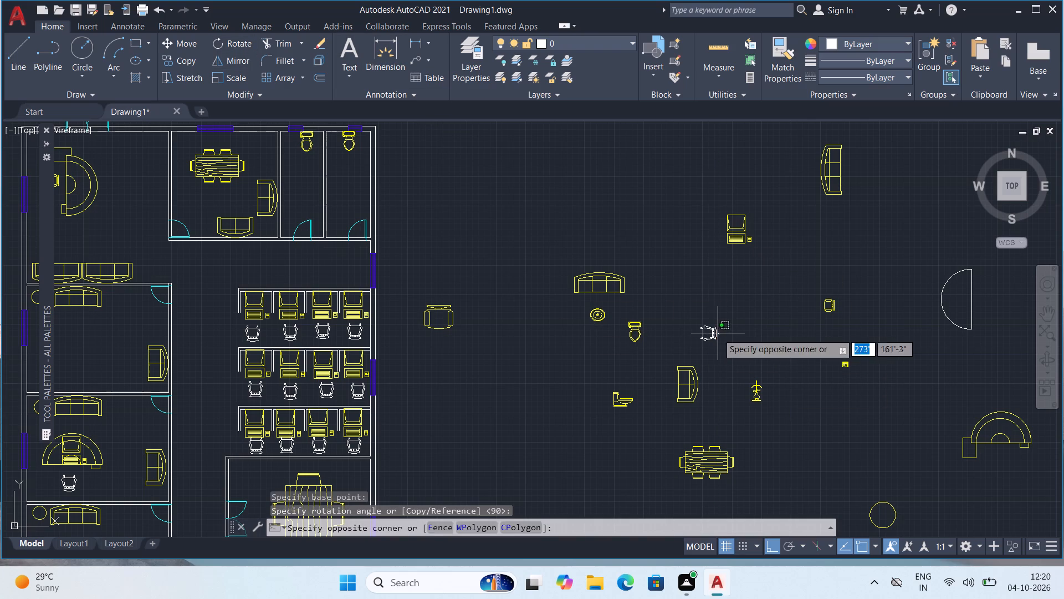
{"action": "left_click", "coordinate": [711, 332]}
{"action": "middle_click_drag", "start_coordinate": [722, 373], "coordinate": [854, 276]}
{"action": "left_click", "coordinate": [586, 44]}
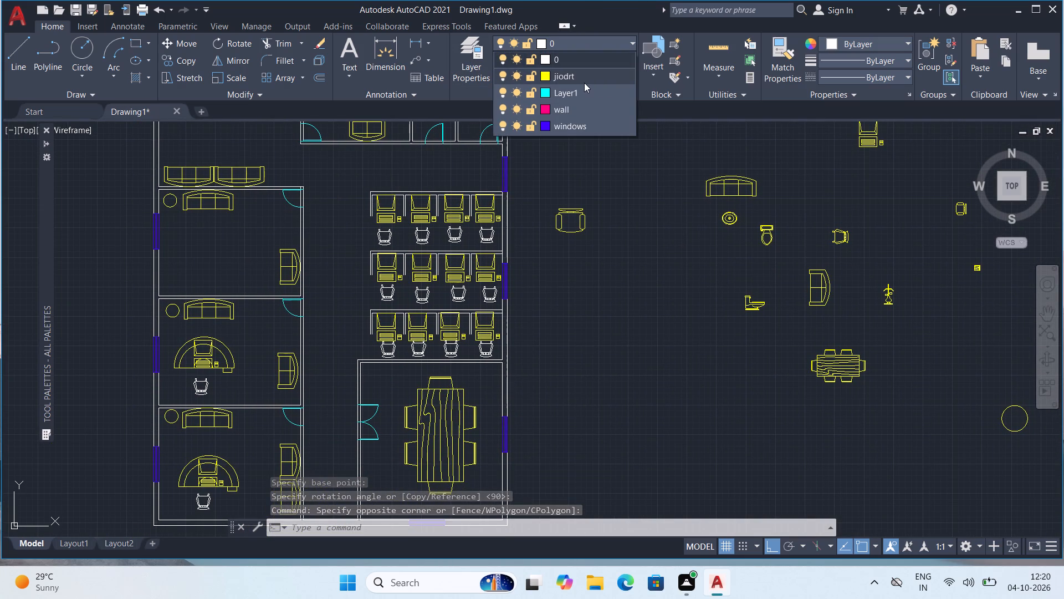
{"action": "left_click", "coordinate": [584, 82]}
{"action": "key", "text": "Escape"}
Copy the rotated spare chair and paste it just north of the east-wall sofa in the middle enclosed west room.
{"action": "left_click", "coordinate": [841, 235]}
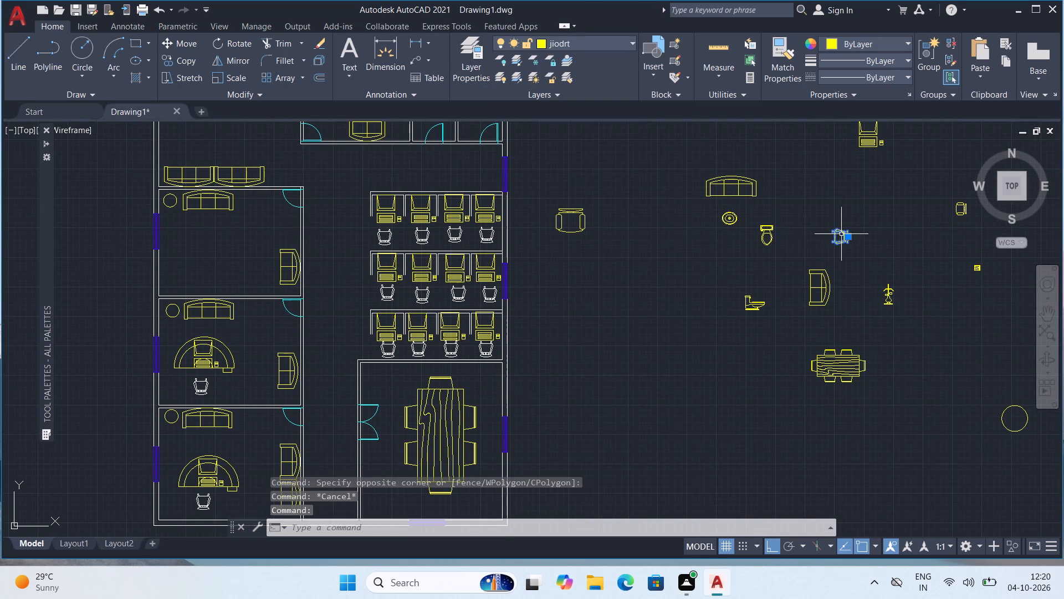
{"action": "key", "text": "ctrl+c"}
{"action": "key", "text": "ctrl+v"}
{"action": "scroll", "coordinate": [382, 333], "scroll_direction": "up", "scroll_amount": 3}
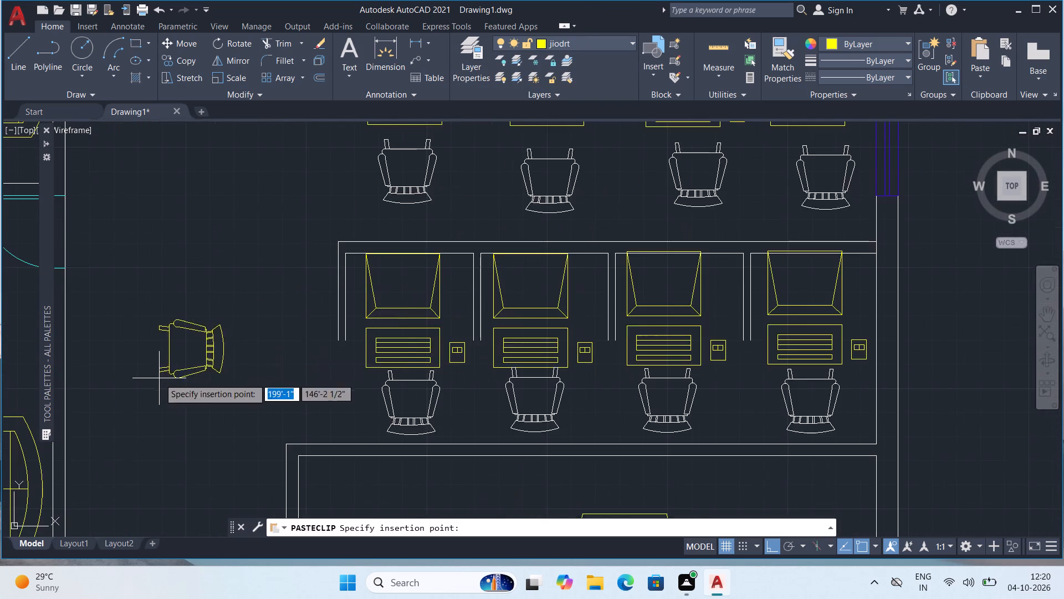
{"action": "middle_click_drag", "start_coordinate": [209, 377], "coordinate": [762, 319]}
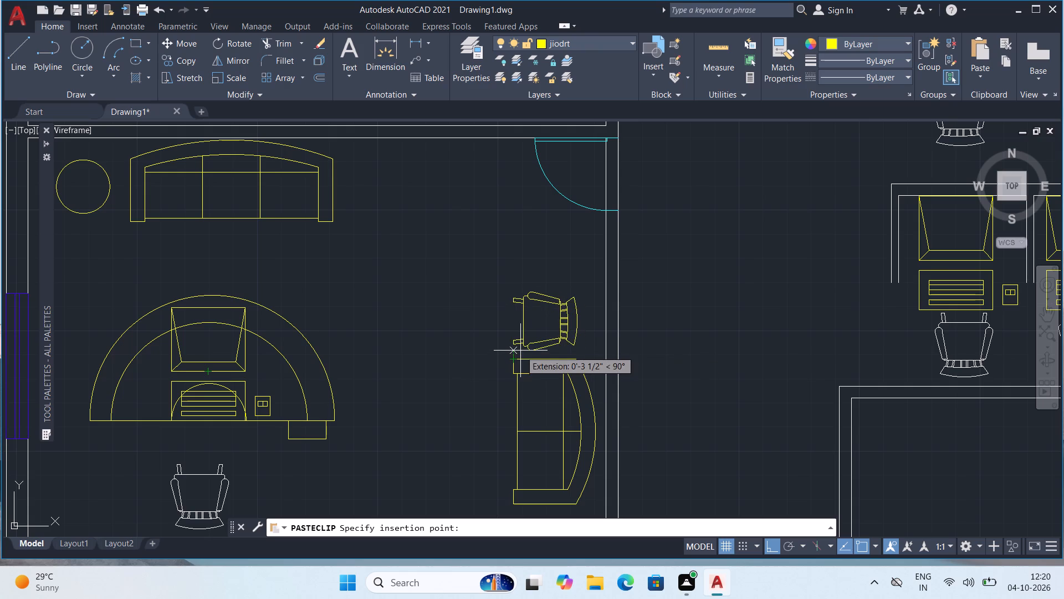
{"action": "left_click", "coordinate": [529, 351]}
Paste the same chair just north of the east-wall sofa in the northernmost enclosed west room.
{"action": "scroll", "coordinate": [544, 345], "scroll_direction": "down", "scroll_amount": 1}
{"action": "middle_click_drag", "start_coordinate": [595, 442], "coordinate": [628, 214]}
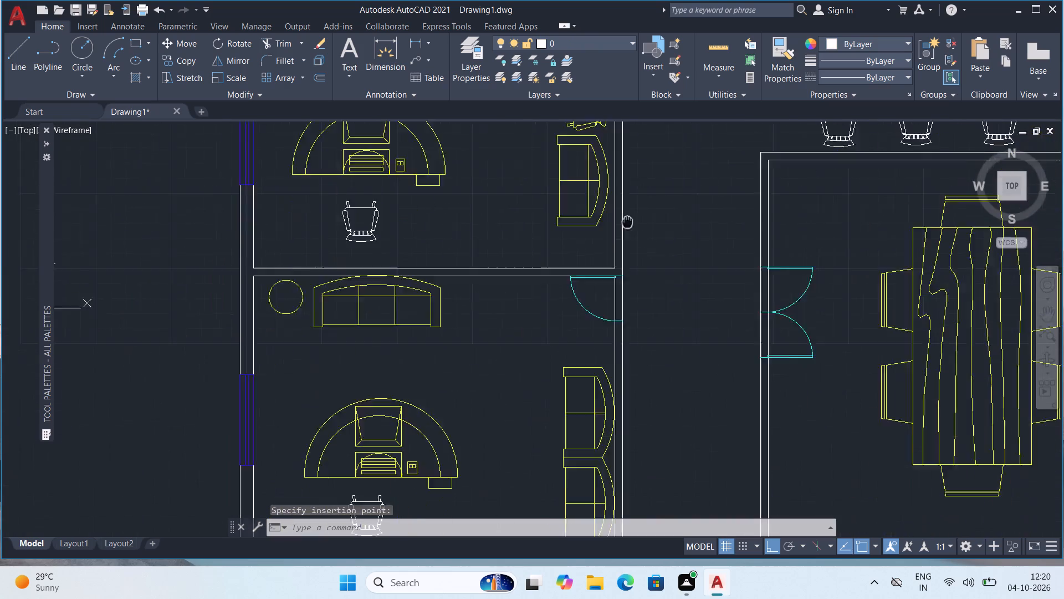
{"action": "middle_click_drag", "start_coordinate": [628, 214], "coordinate": [637, 177]}
{"action": "key", "text": "ctrl+v"}
{"action": "middle_click_drag", "start_coordinate": [453, 223], "coordinate": [402, 536]}
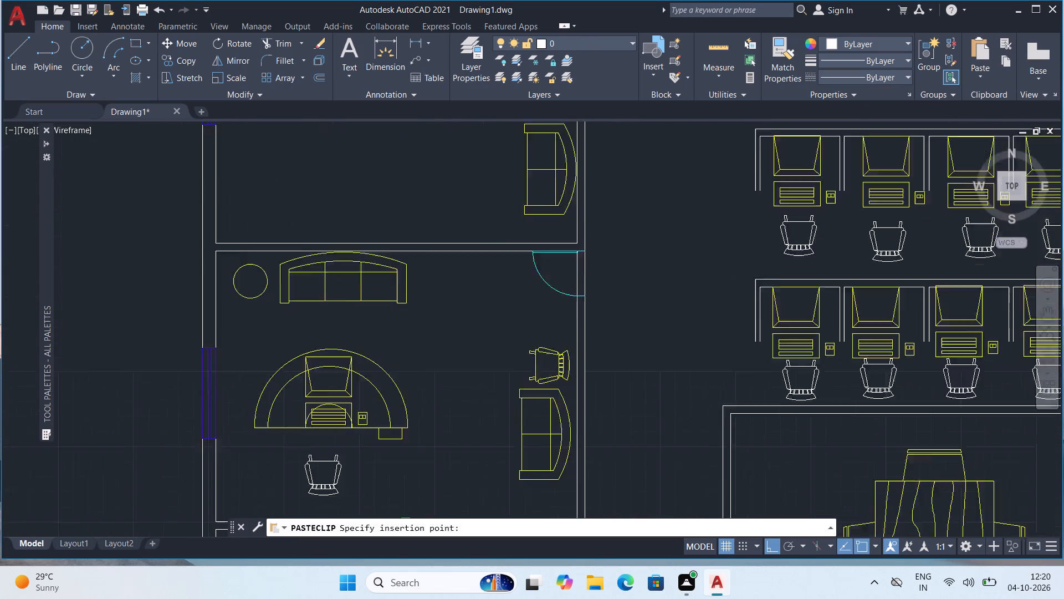
{"action": "middle_click_drag", "start_coordinate": [402, 536], "coordinate": [398, 556]}
{"action": "middle_click_drag", "start_coordinate": [519, 238], "coordinate": [493, 438]}
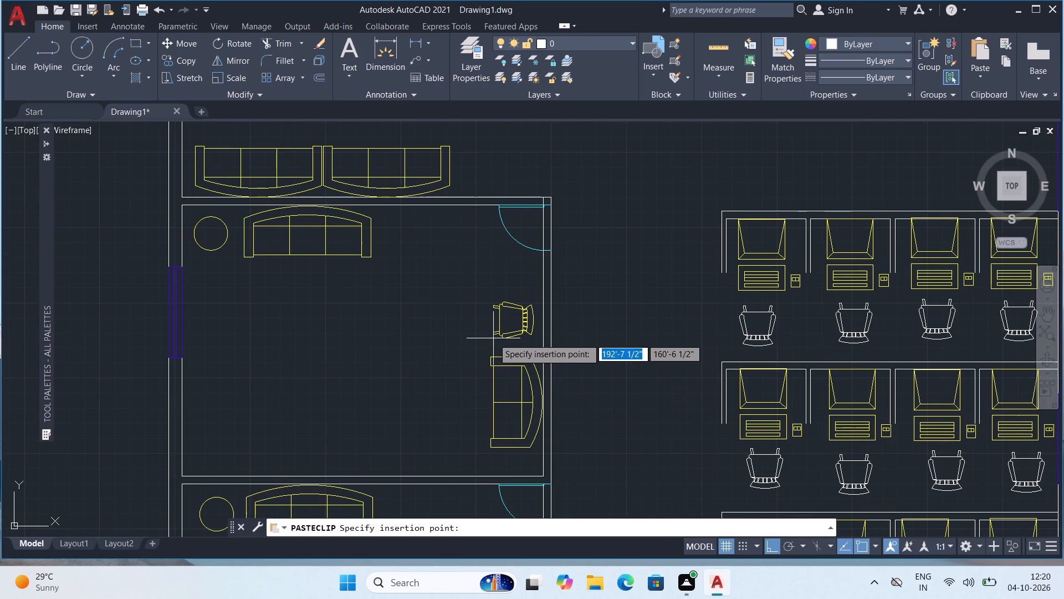
{"action": "left_click", "coordinate": [493, 338]}
Copy the half-round desk with its computer from the middle enclosed west room and paste it into the northernmost one.
{"action": "scroll", "coordinate": [508, 328], "scroll_direction": "down", "scroll_amount": 2}
{"action": "middle_click_drag", "start_coordinate": [482, 393], "coordinate": [503, 319]}
{"action": "scroll", "coordinate": [504, 336], "scroll_direction": "down", "scroll_amount": 1}
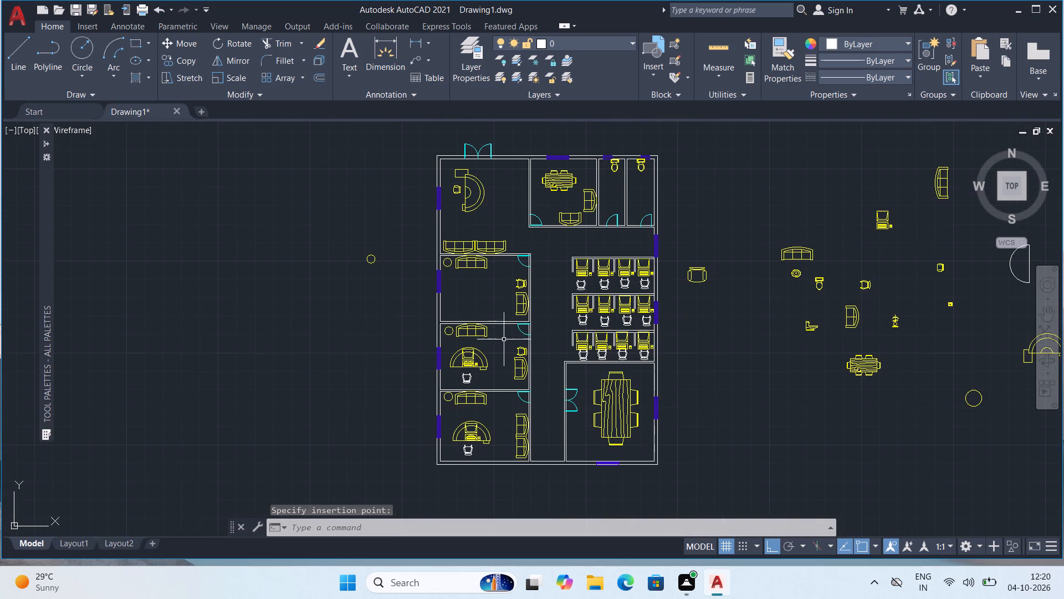
{"action": "scroll", "coordinate": [489, 378], "scroll_direction": "up", "scroll_amount": 2}
{"action": "middle_click_drag", "start_coordinate": [493, 358], "coordinate": [508, 396]}
{"action": "left_click", "coordinate": [514, 352]}
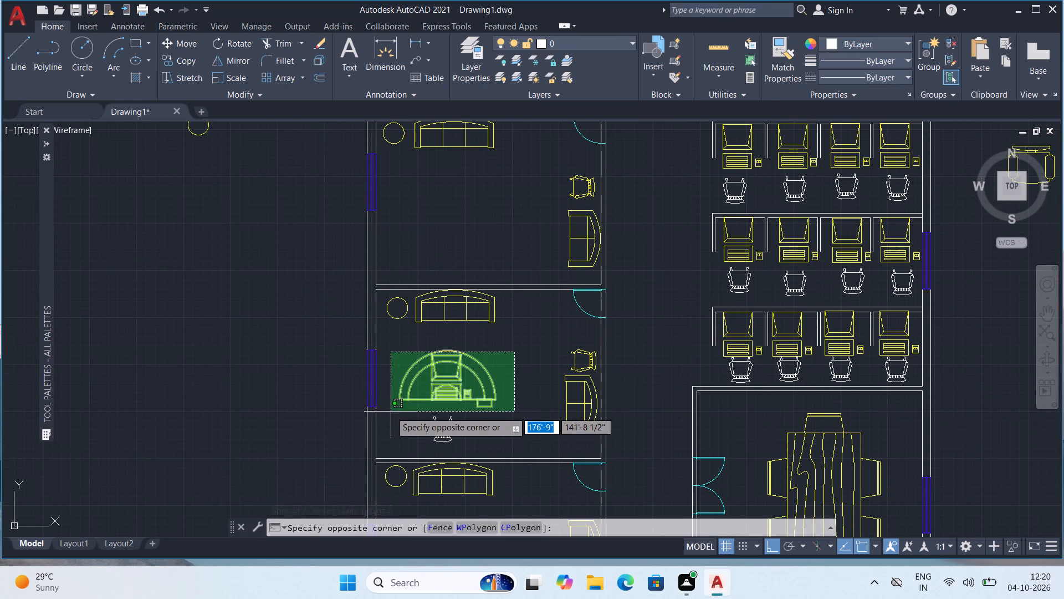
{"action": "left_click", "coordinate": [391, 412]}
{"action": "key", "text": "ctrl+c"}
{"action": "key", "text": "ctrl+v"}
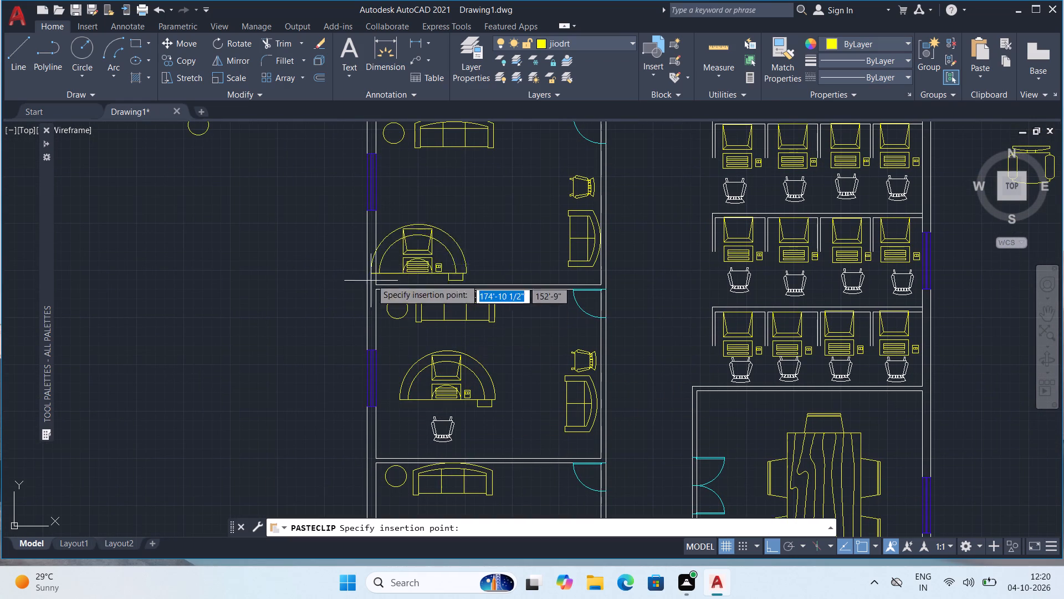
{"action": "left_click", "coordinate": [399, 237]}
Copy the white desk chair from the middle enclosed west room and paste it south of the northernmost room's half-round desk.
{"action": "middle_click_drag", "start_coordinate": [517, 349], "coordinate": [516, 399]}
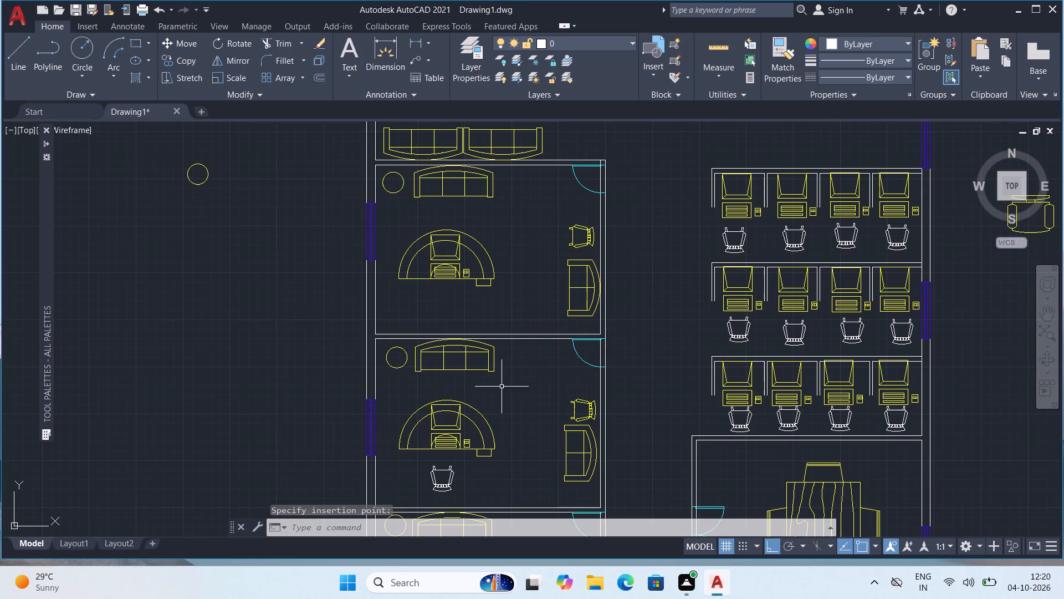
{"action": "scroll", "coordinate": [328, 259], "scroll_direction": "down", "scroll_amount": 1}
{"action": "scroll", "coordinate": [529, 303], "scroll_direction": "down", "scroll_amount": 1}
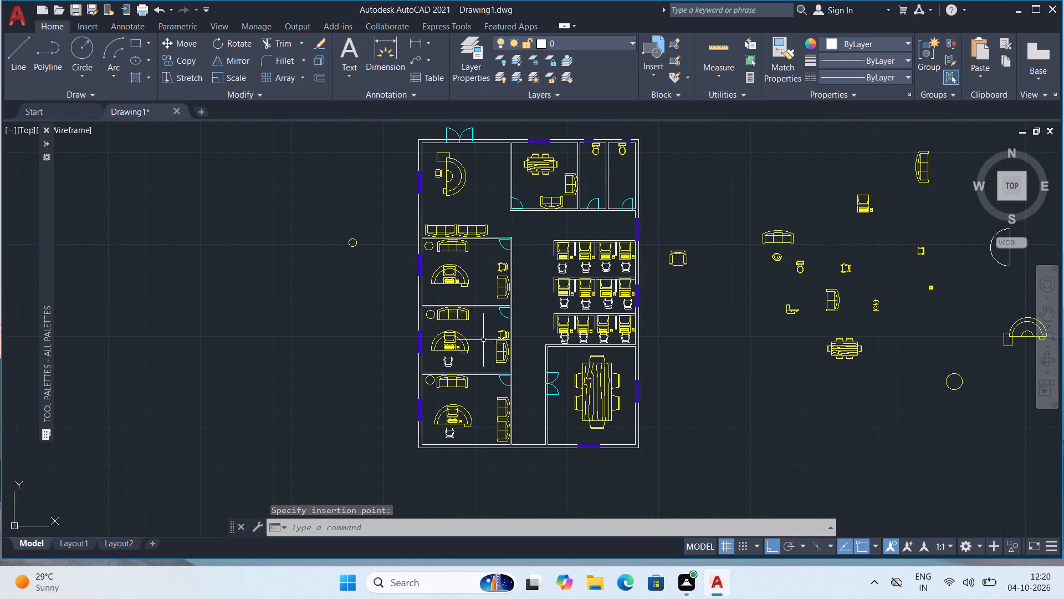
{"action": "scroll", "coordinate": [493, 346], "scroll_direction": "up", "scroll_amount": 1}
{"action": "middle_click_drag", "start_coordinate": [585, 322], "coordinate": [570, 391]}
{"action": "scroll", "coordinate": [570, 395], "scroll_direction": "down", "scroll_amount": 1}
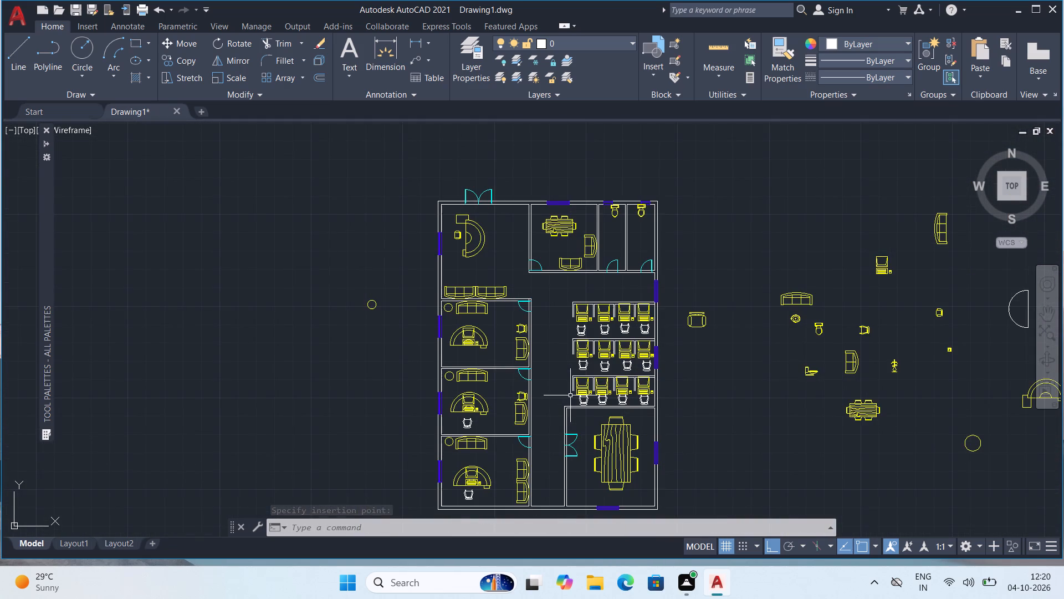
{"action": "middle_click_drag", "start_coordinate": [572, 382], "coordinate": [564, 359]}
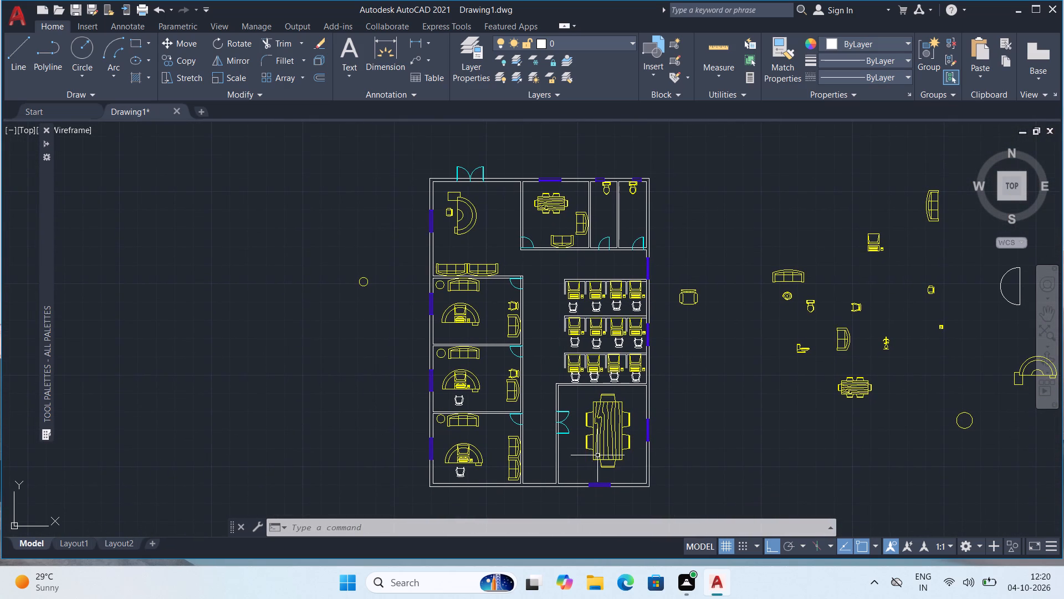
{"action": "middle_click_drag", "start_coordinate": [613, 448], "coordinate": [620, 454]}
{"action": "scroll", "coordinate": [833, 313], "scroll_direction": "up", "scroll_amount": 1}
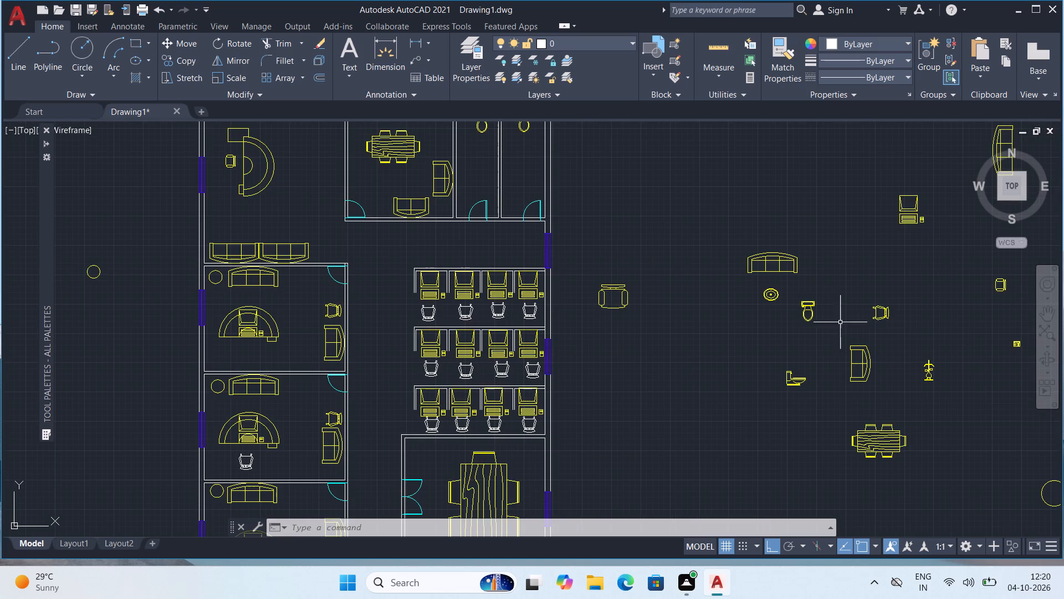
{"action": "left_click", "coordinate": [245, 466]}
{"action": "key", "text": "ctrl+c"}
{"action": "key", "text": "ctrl+v"}
{"action": "scroll", "coordinate": [243, 382], "scroll_direction": "up", "scroll_amount": 1}
{"action": "left_click", "coordinate": [245, 354]}
Delete the stray circle outside the building, west of the floor plan.
{"action": "scroll", "coordinate": [291, 341], "scroll_direction": "down", "scroll_amount": 1}
{"action": "middle_click_drag", "start_coordinate": [359, 398], "coordinate": [365, 408]}
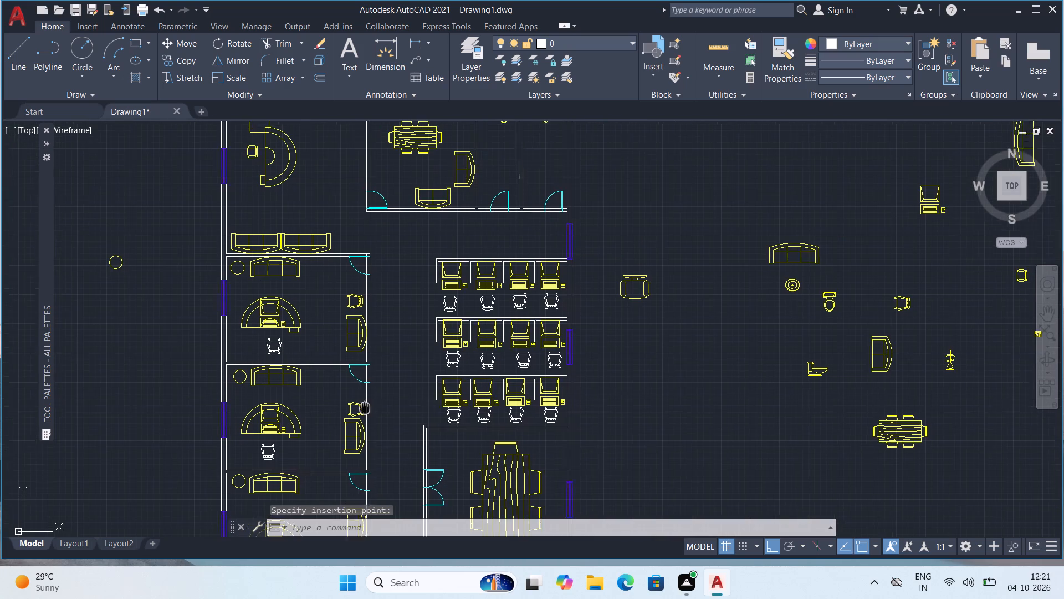
{"action": "middle_click_drag", "start_coordinate": [365, 408], "coordinate": [383, 433]}
{"action": "scroll", "coordinate": [402, 411], "scroll_direction": "down", "scroll_amount": 1}
{"action": "middle_click_drag", "start_coordinate": [411, 389], "coordinate": [416, 307]}
{"action": "key", "text": "Escape"}
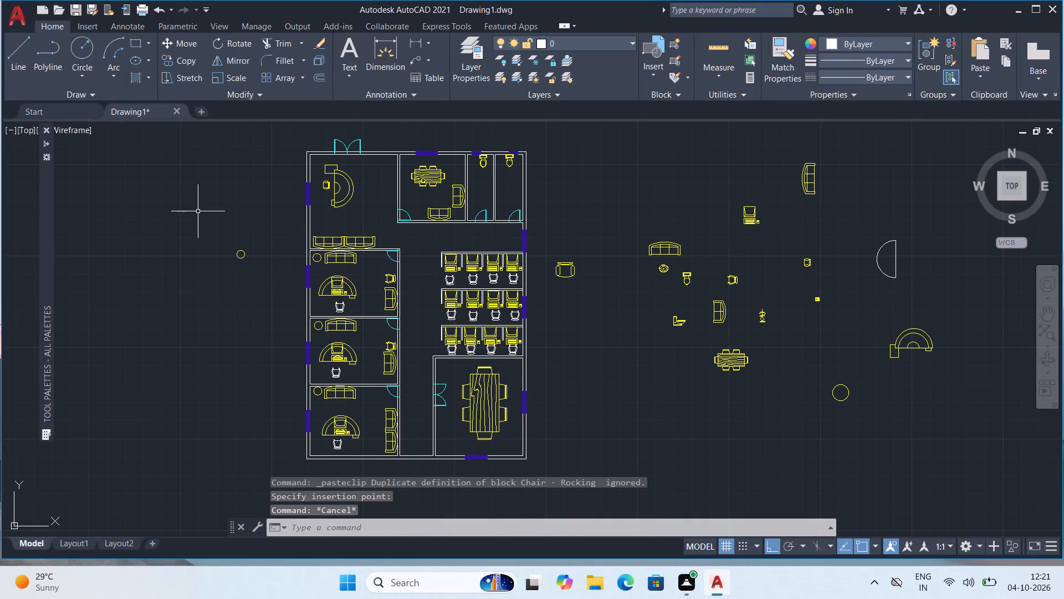
{"action": "left_click", "coordinate": [205, 200]}
{"action": "left_click", "coordinate": [260, 281]}
{"action": "key", "text": "Delete"}
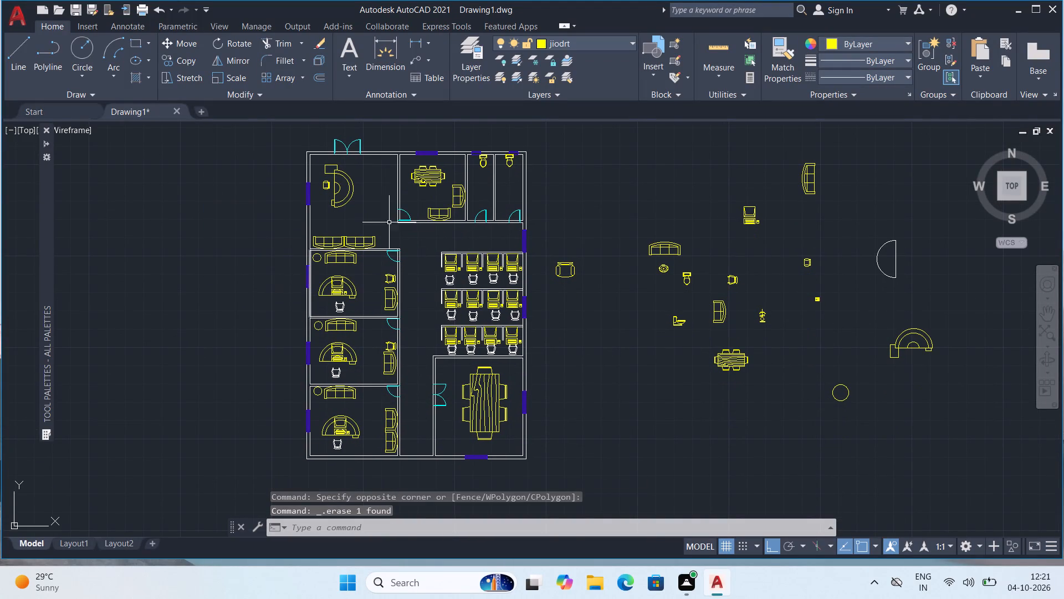
Delete all the leftover furniture blocks and shapes scattered outside the building, east of the floor plan.
{"action": "left_click", "coordinate": [547, 250]}
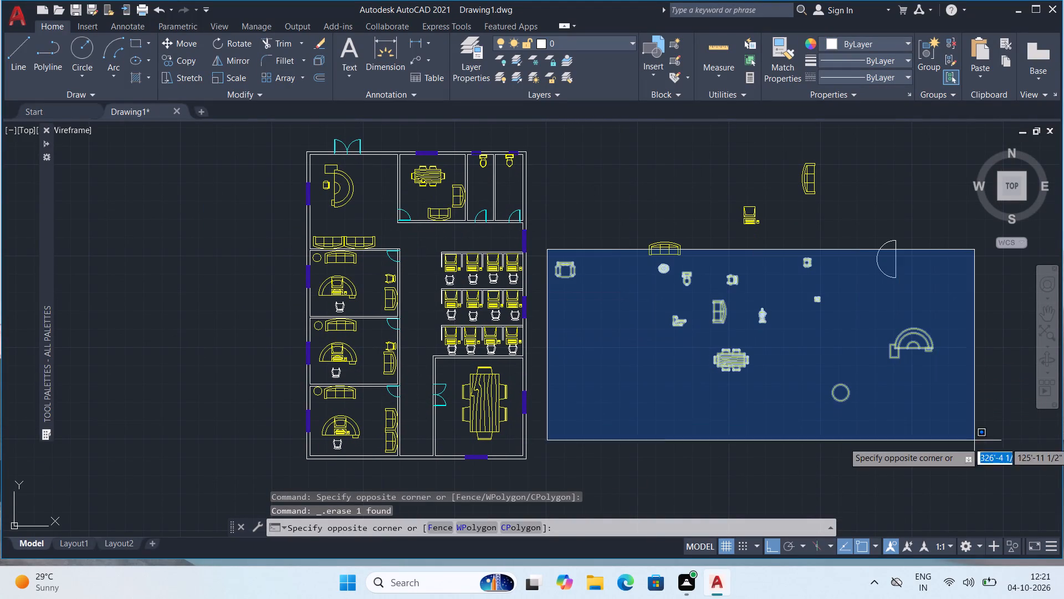
{"action": "left_click", "coordinate": [975, 436]}
{"action": "key", "text": "Delete"}
{"action": "left_click", "coordinate": [917, 148]}
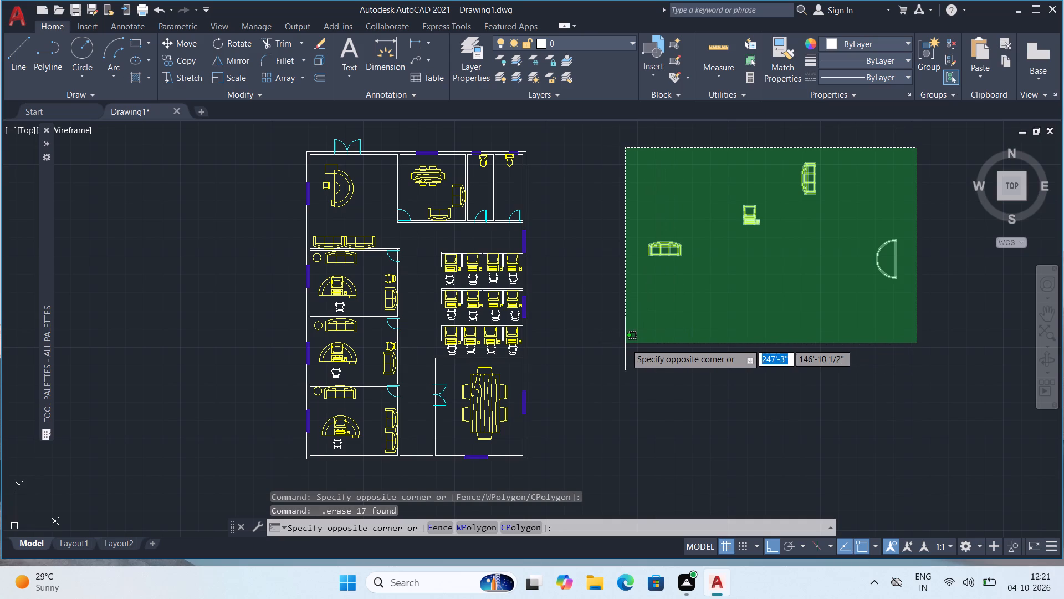
{"action": "key", "text": "Delete"}
{"action": "key", "text": "Delete"}
{"action": "left_click", "coordinate": [639, 329]}
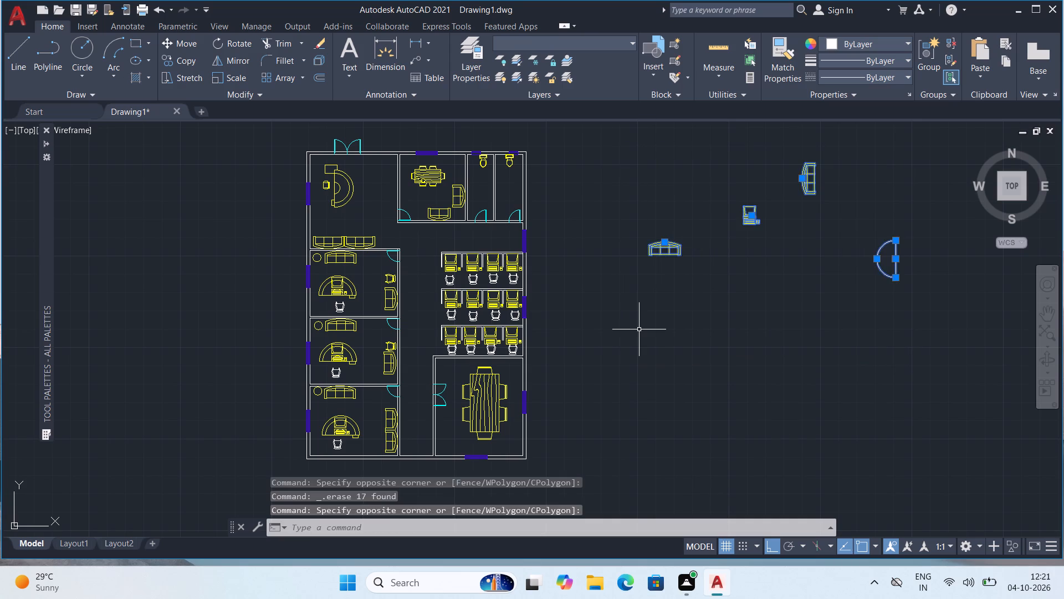
{"action": "key", "text": "Delete"}
Place a horizontal single-line text label reading "Reception" in the empty space east of the floor plan, picking its height freehand.
{"action": "middle_click_drag", "start_coordinate": [472, 181], "coordinate": [577, 235]}
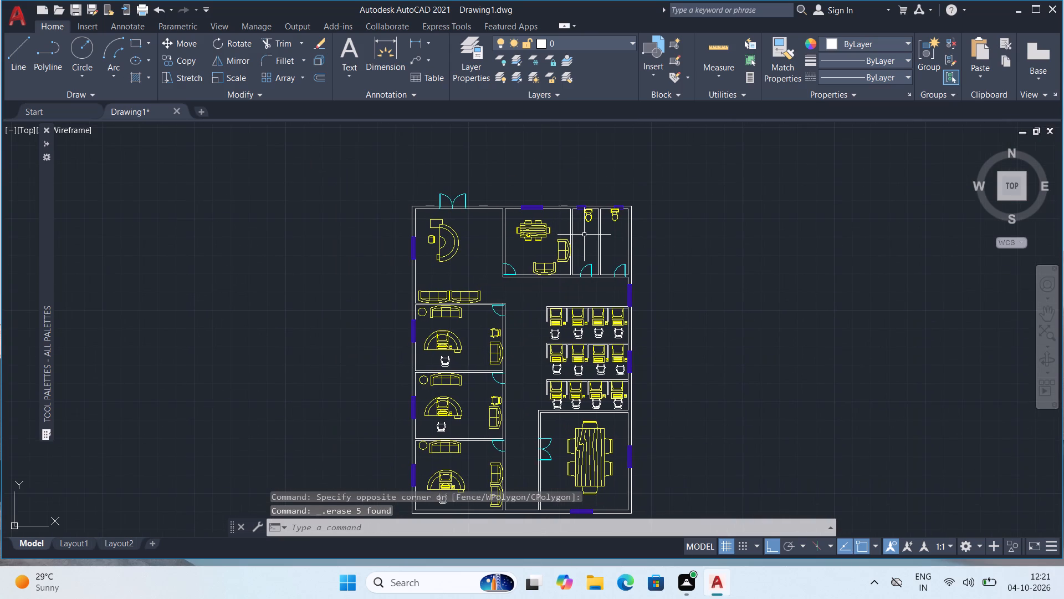
{"action": "middle_click_drag", "start_coordinate": [608, 356], "coordinate": [613, 299]}
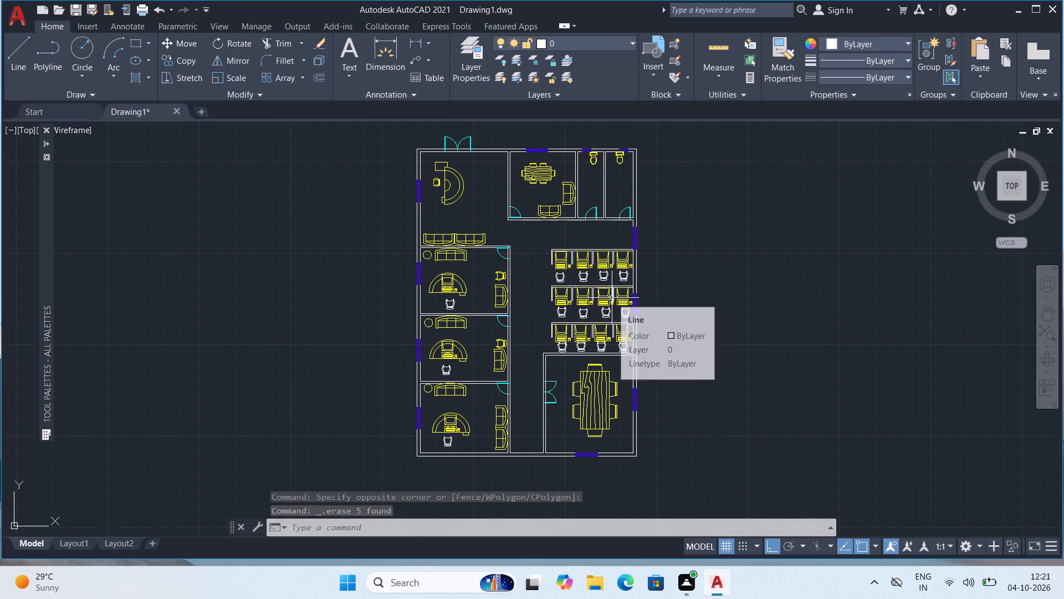
{"action": "key", "text": "Escape"}
{"action": "key", "text": "Escape"}
{"action": "key", "text": "Escape"}
{"action": "key", "text": "Escape"}
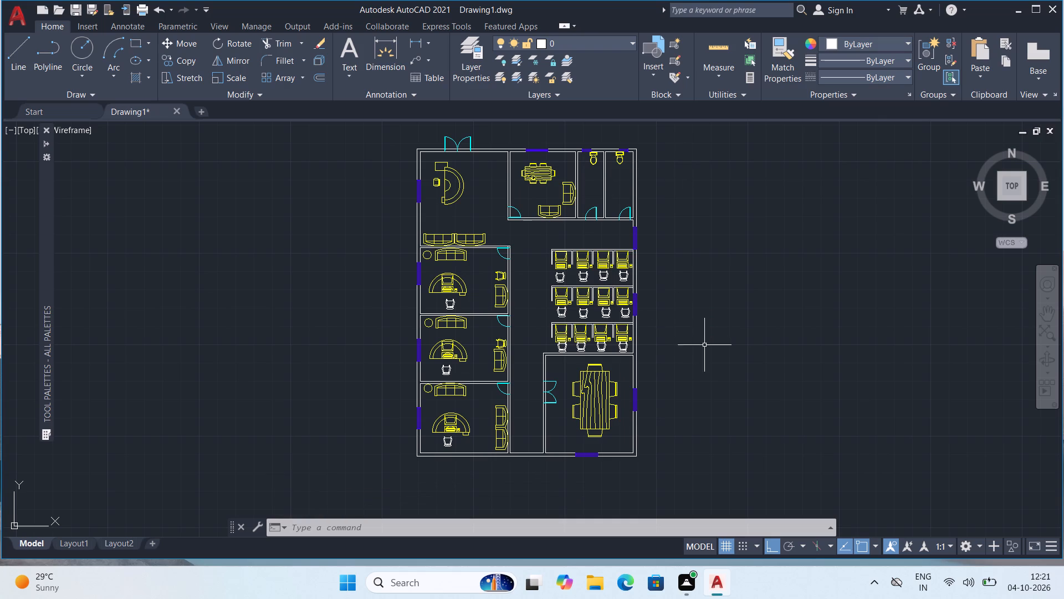
{"action": "middle_click_drag", "start_coordinate": [704, 343], "coordinate": [537, 355]}
{"action": "left_click", "coordinate": [345, 79]}
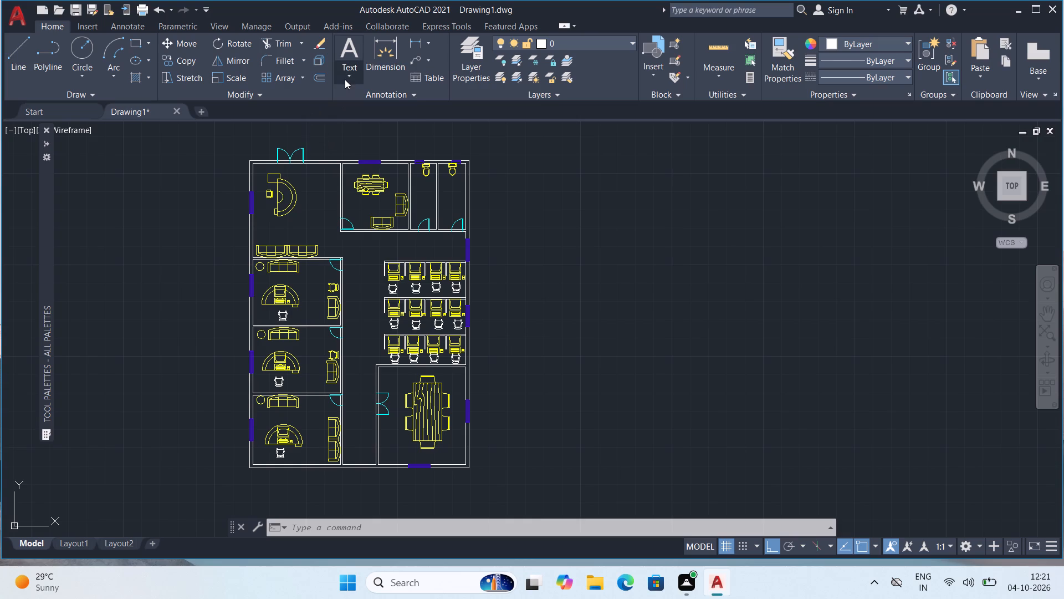
{"action": "left_click", "coordinate": [360, 131]}
{"action": "left_click", "coordinate": [566, 241]}
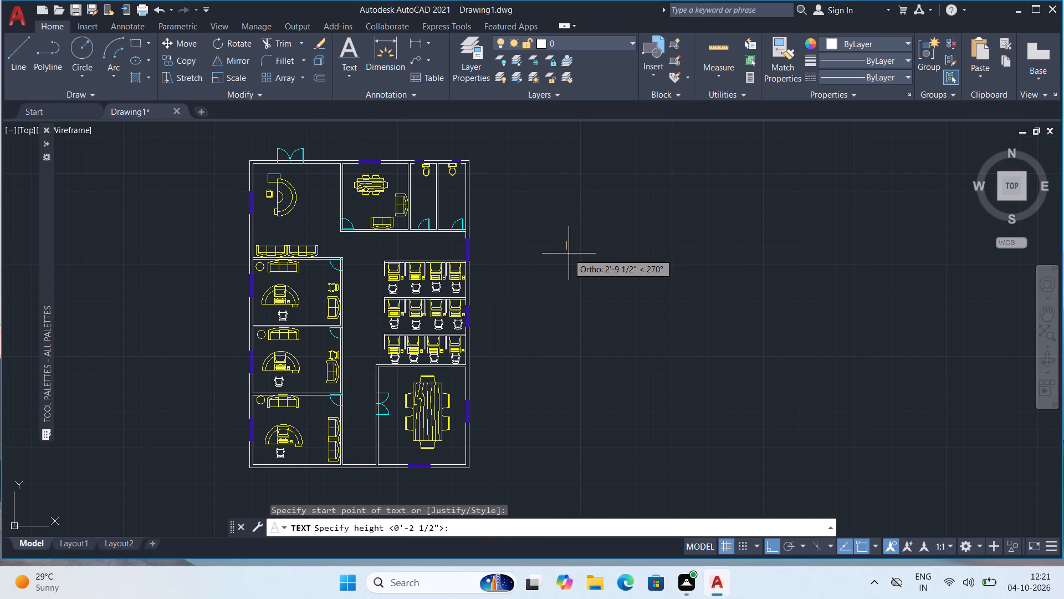
{"action": "left_click", "coordinate": [569, 253]}
{"action": "left_click", "coordinate": [577, 245]}
{"action": "scroll", "coordinate": [580, 239], "scroll_direction": "up", "scroll_amount": 1}
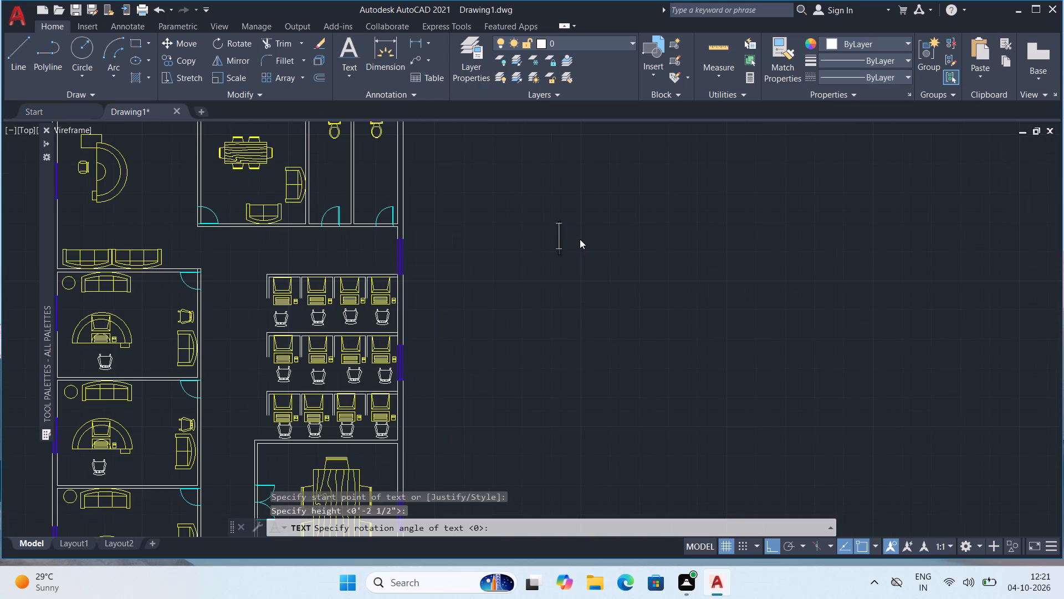
{"action": "key", "text": "r"}
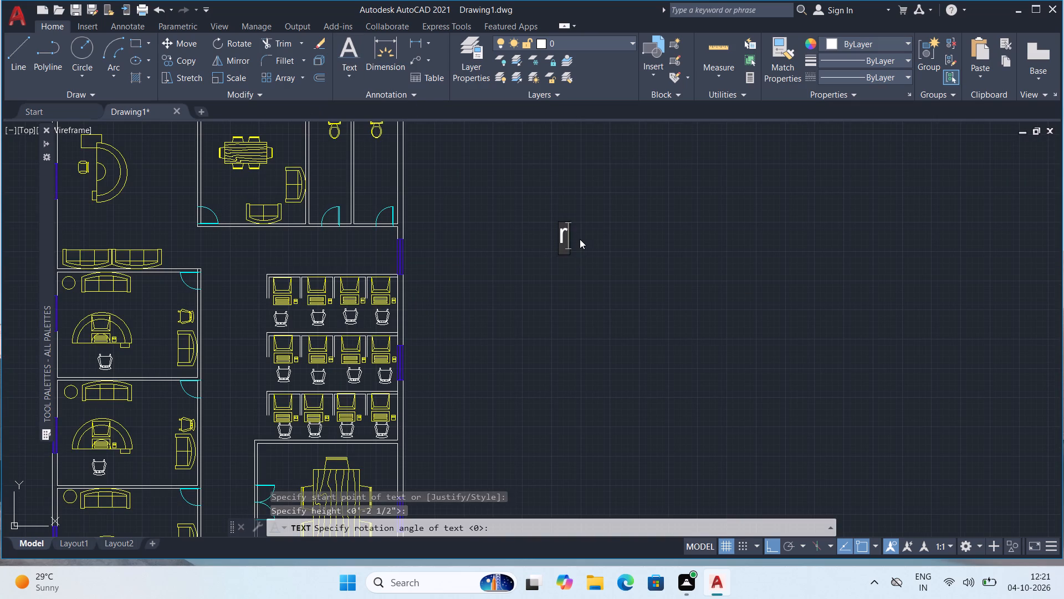
{"action": "key", "text": "r"}
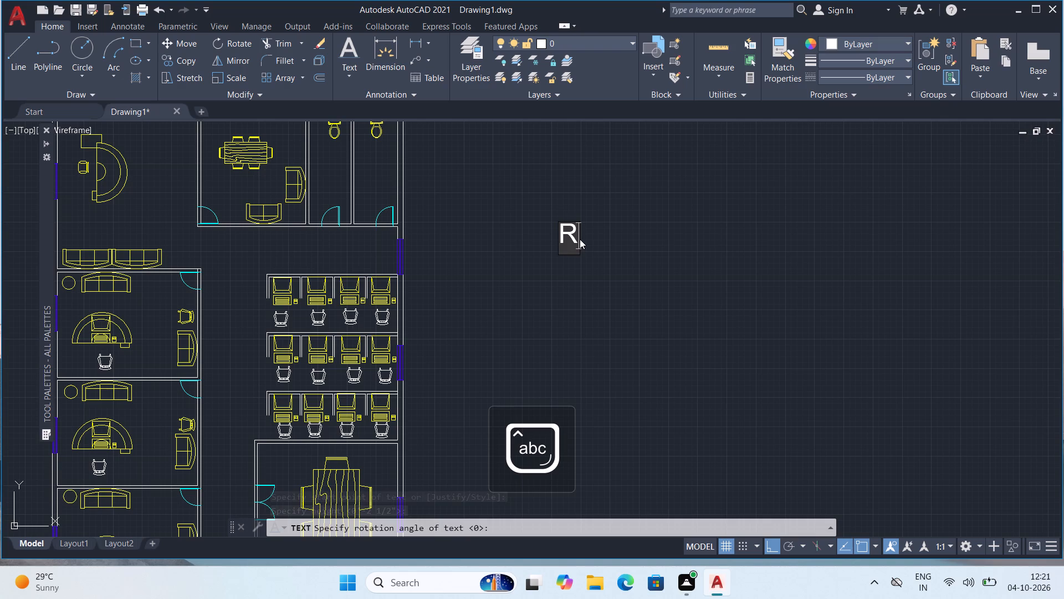
{"action": "type", "text": "eception"}
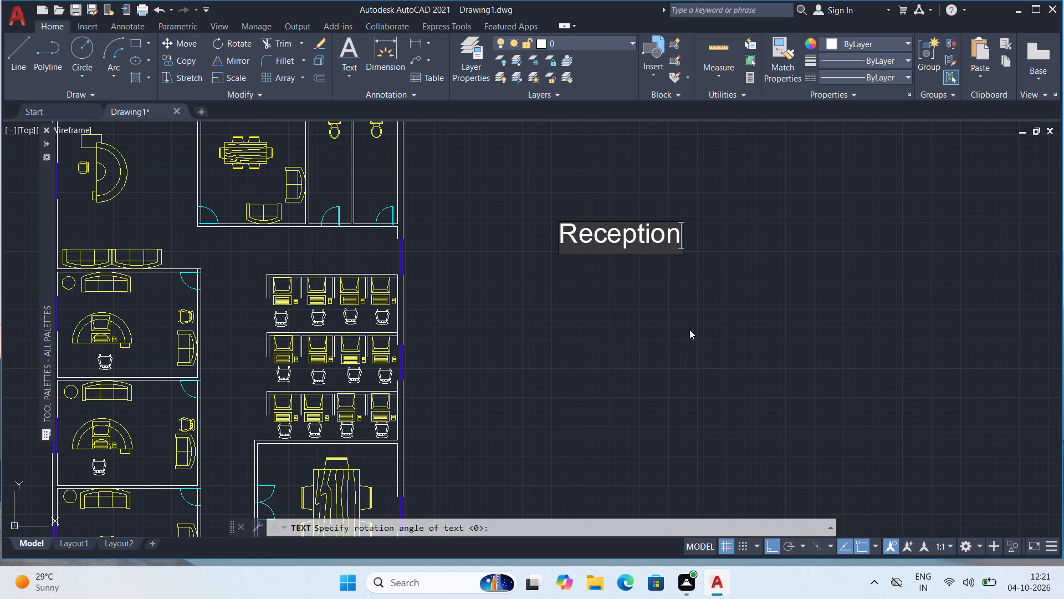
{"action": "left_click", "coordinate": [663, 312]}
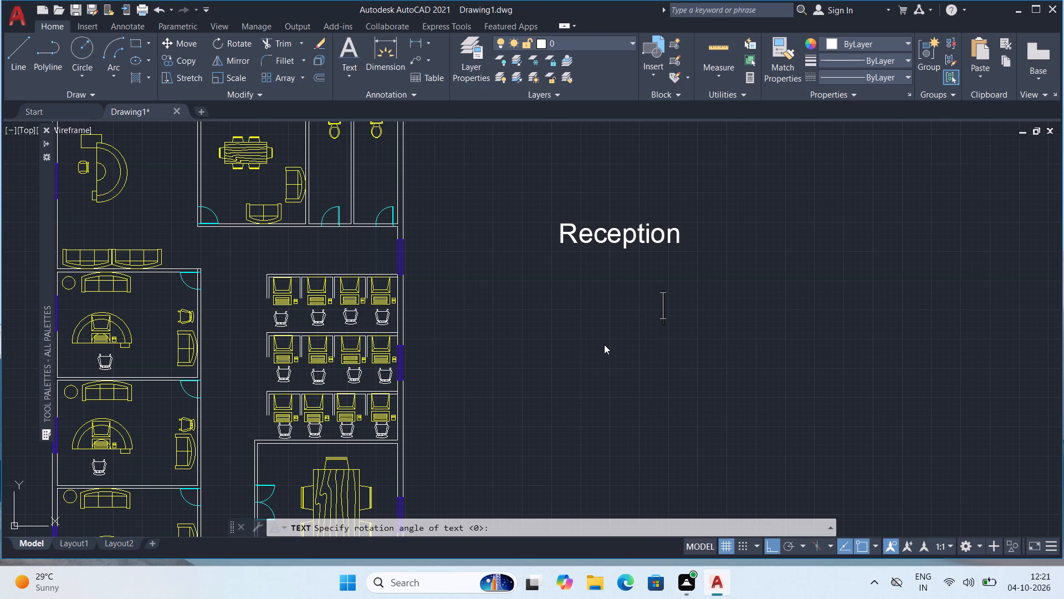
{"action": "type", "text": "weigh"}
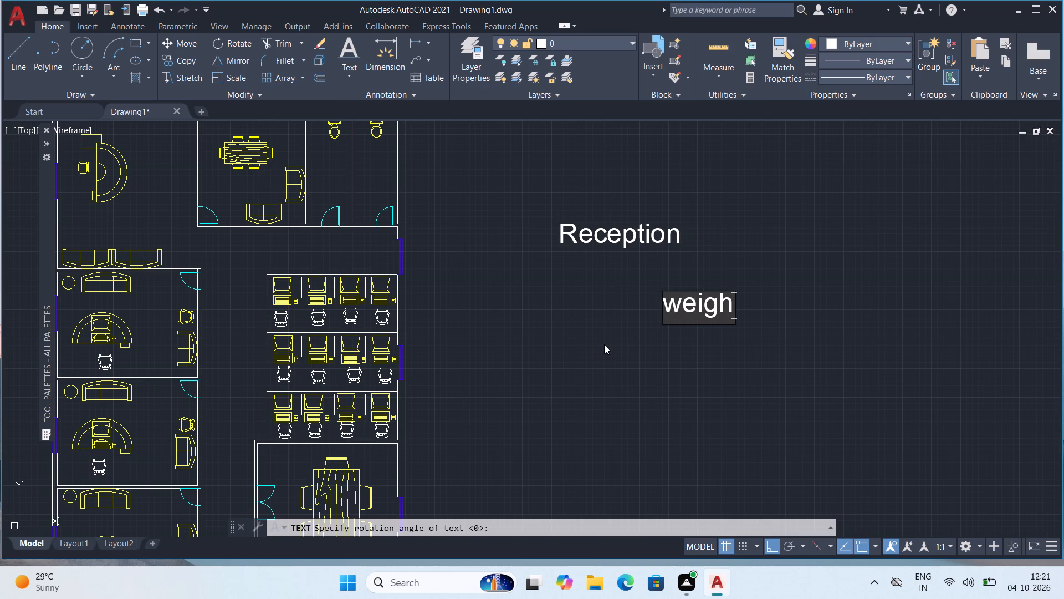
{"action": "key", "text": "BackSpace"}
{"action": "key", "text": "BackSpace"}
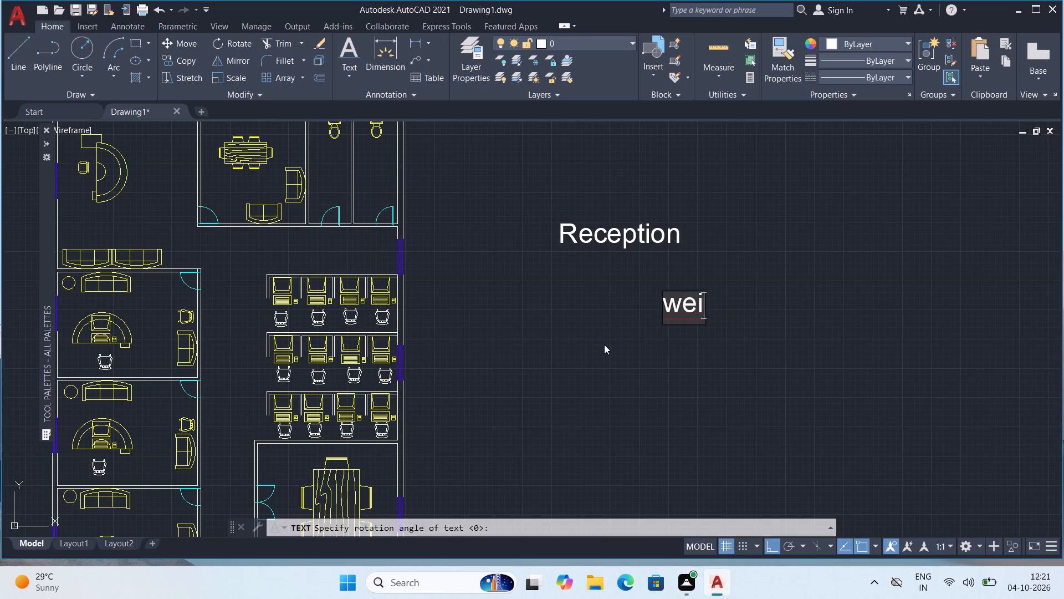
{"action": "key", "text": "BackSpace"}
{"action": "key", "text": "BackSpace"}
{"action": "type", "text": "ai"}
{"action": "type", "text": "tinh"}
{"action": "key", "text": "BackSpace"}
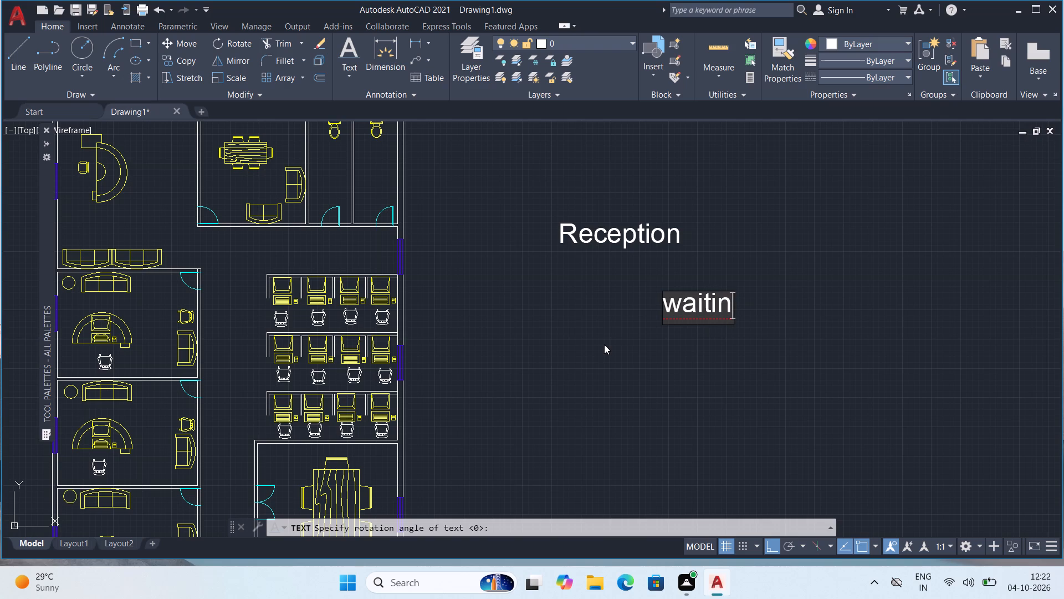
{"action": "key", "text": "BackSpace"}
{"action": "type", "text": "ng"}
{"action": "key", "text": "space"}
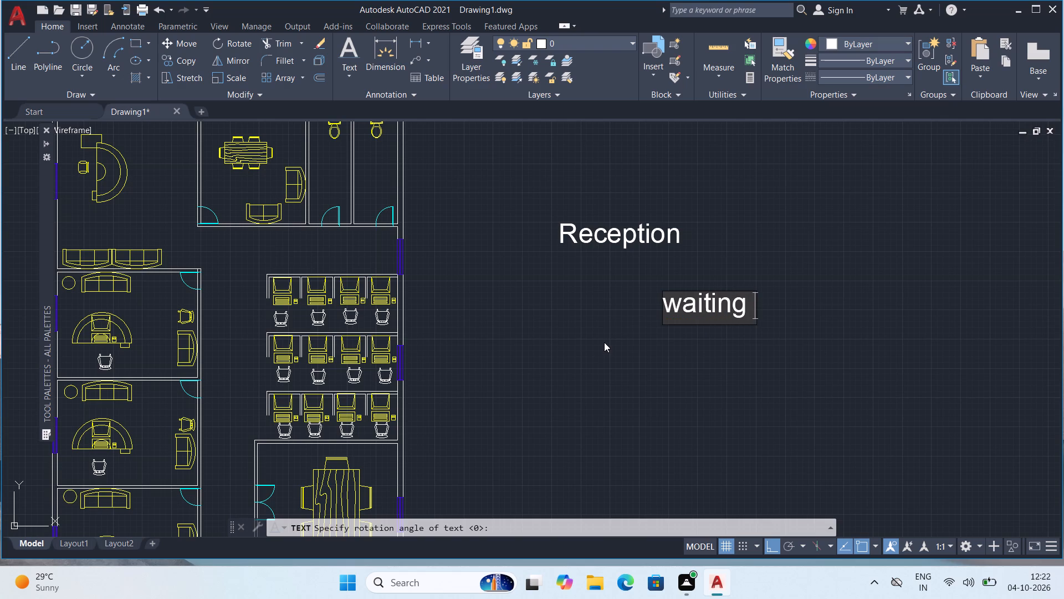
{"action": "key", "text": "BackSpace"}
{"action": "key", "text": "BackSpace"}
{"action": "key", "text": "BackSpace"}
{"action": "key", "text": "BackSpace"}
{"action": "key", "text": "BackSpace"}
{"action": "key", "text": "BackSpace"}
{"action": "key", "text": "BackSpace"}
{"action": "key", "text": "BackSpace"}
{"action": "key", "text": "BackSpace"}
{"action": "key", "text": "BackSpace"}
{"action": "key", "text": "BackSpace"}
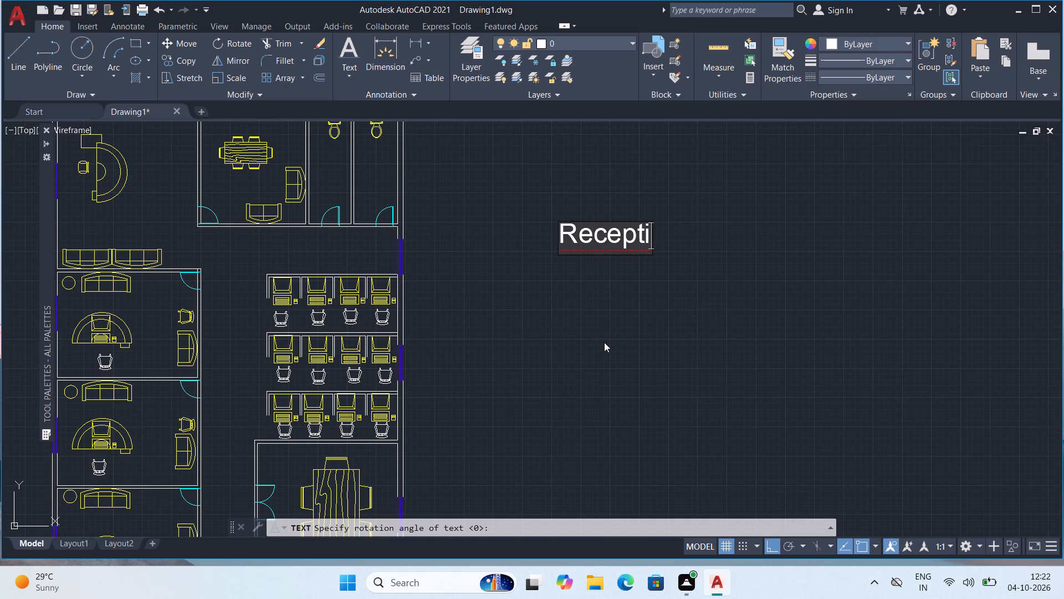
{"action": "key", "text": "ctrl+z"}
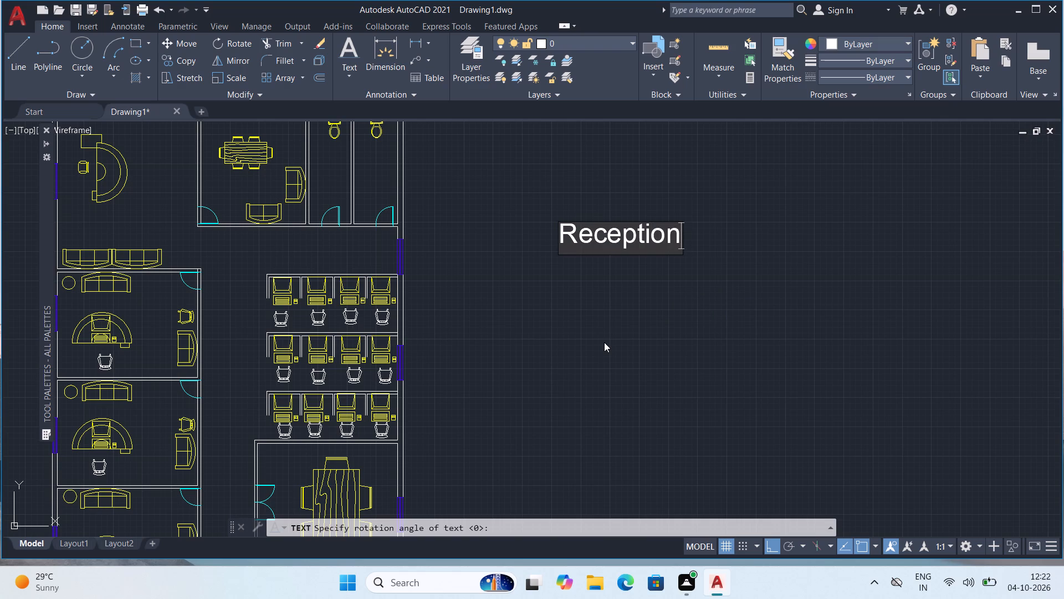
Add a single-line text label reading "Waiting Area" below the Reception label, east of the floor plan.
{"action": "left_click", "coordinate": [615, 364]}
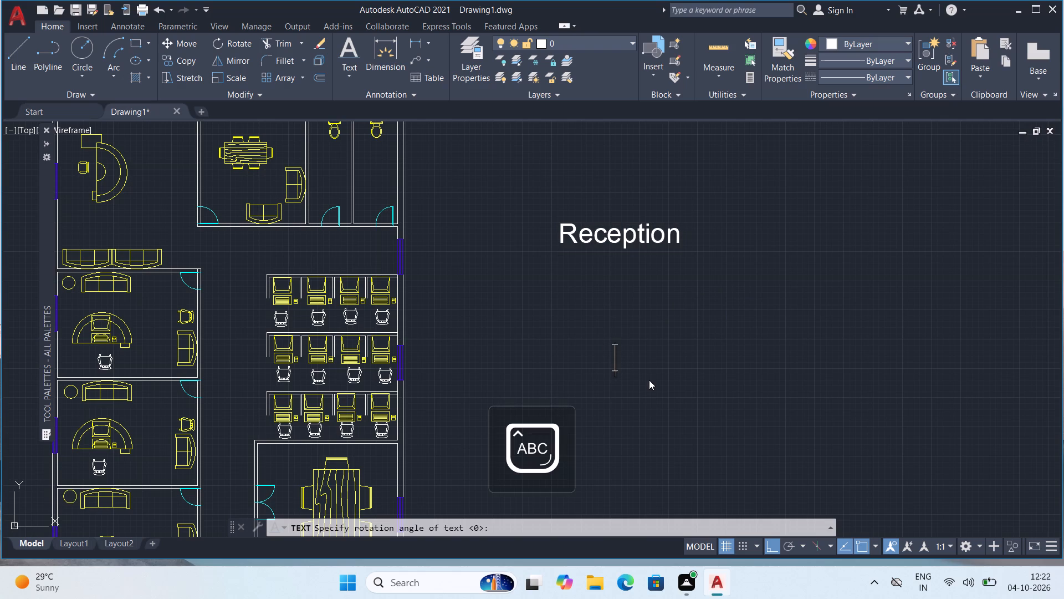
{"action": "type", "text": "aiting"}
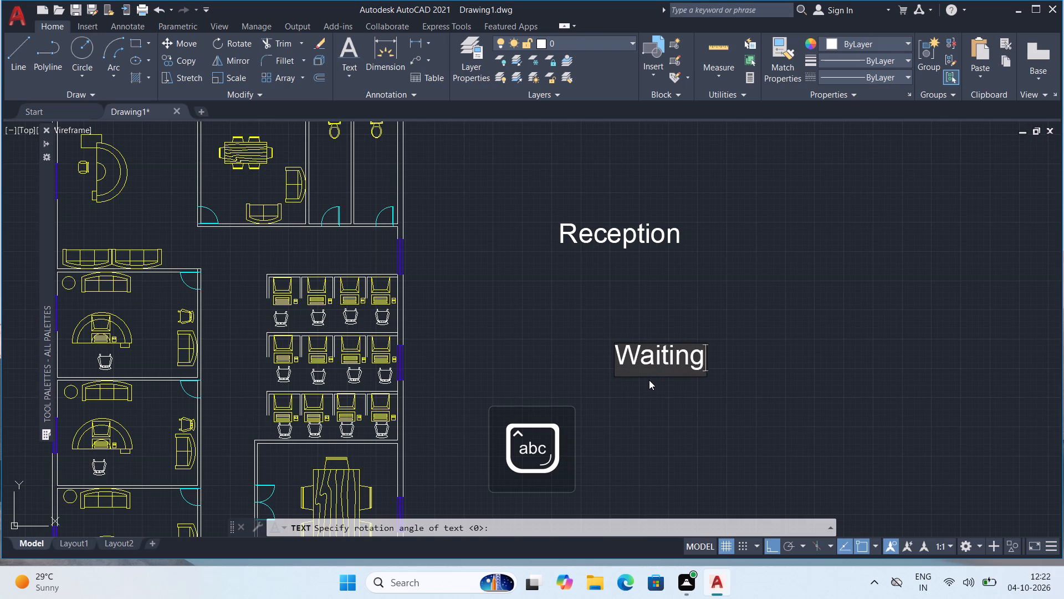
{"action": "key", "text": "space"}
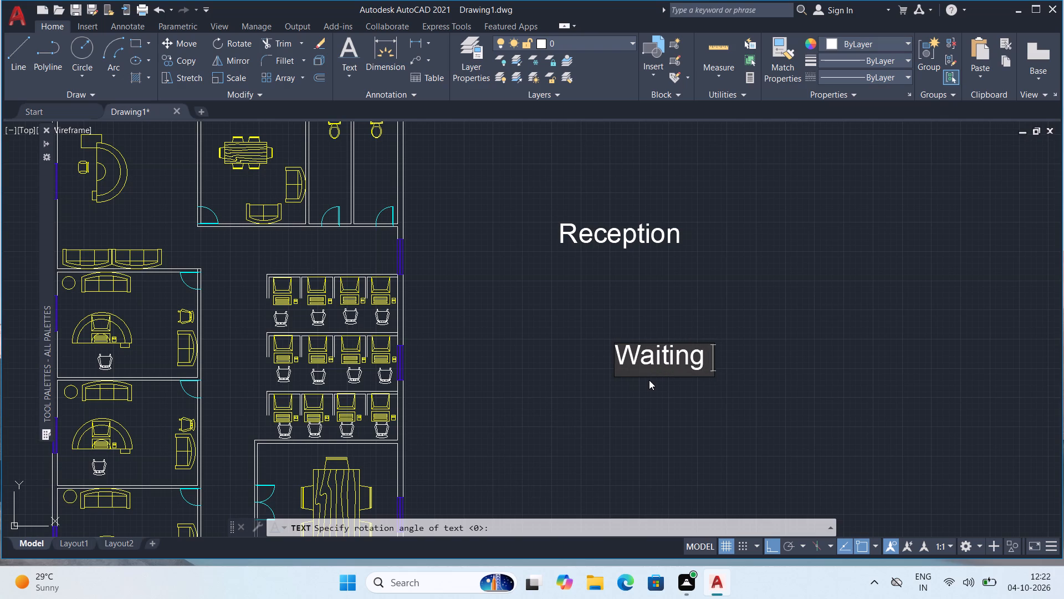
{"action": "key", "text": "a"}
{"action": "type", "text": "rea"}
{"action": "key", "text": "Return"}
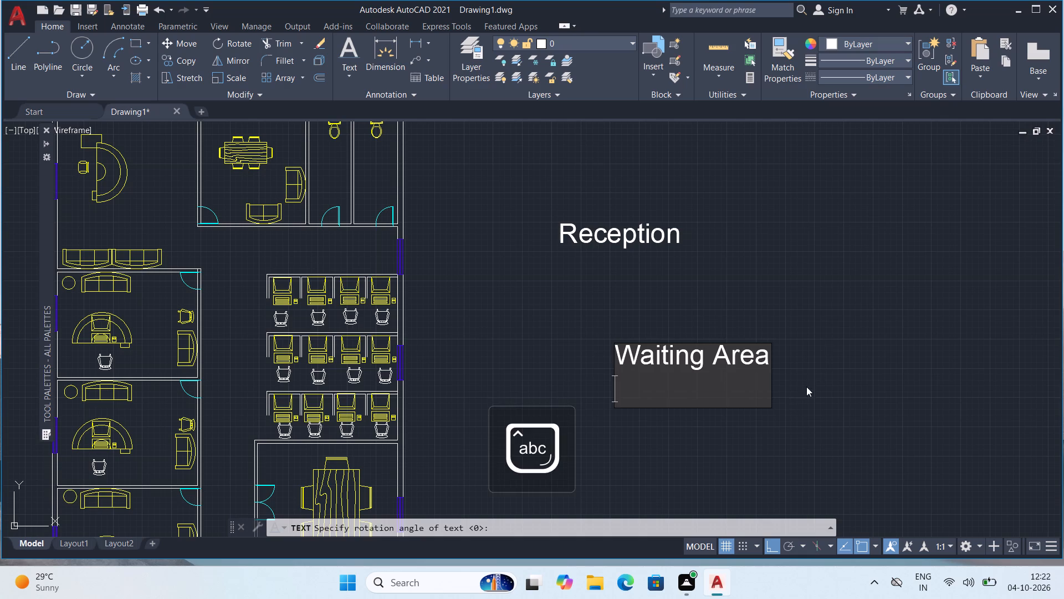
Add a text label reading "Office-1" to the east of the Reception label.
{"action": "left_click", "coordinate": [812, 258]}
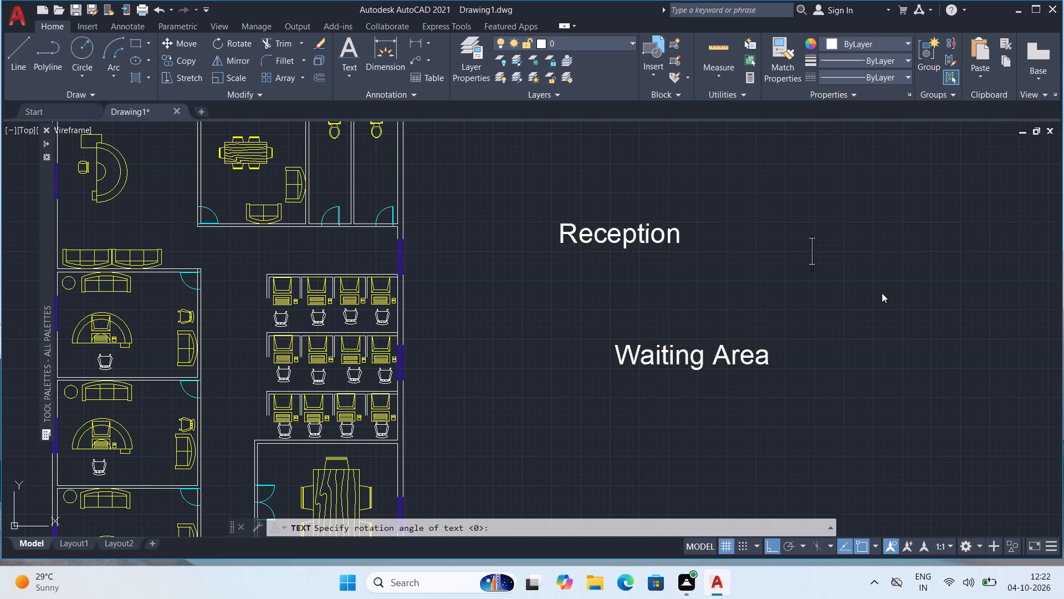
{"action": "key", "text": "o"}
{"action": "type", "text": "ffice"}
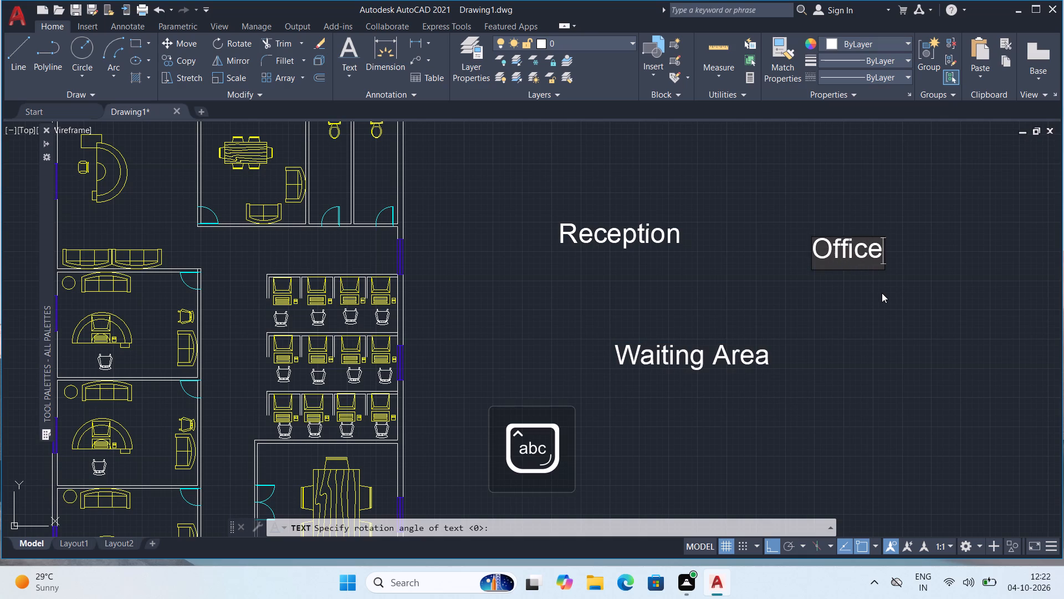
{"action": "type", "text": "-1"}
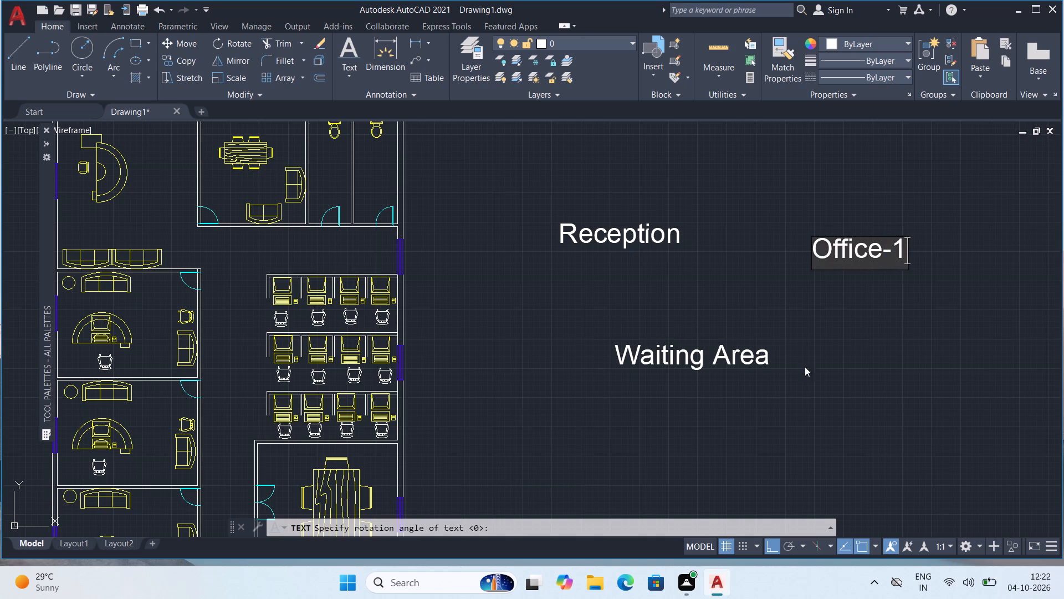
Add a text label reading "Cubicles" below the Office-1 label.
{"action": "left_click", "coordinate": [800, 329]}
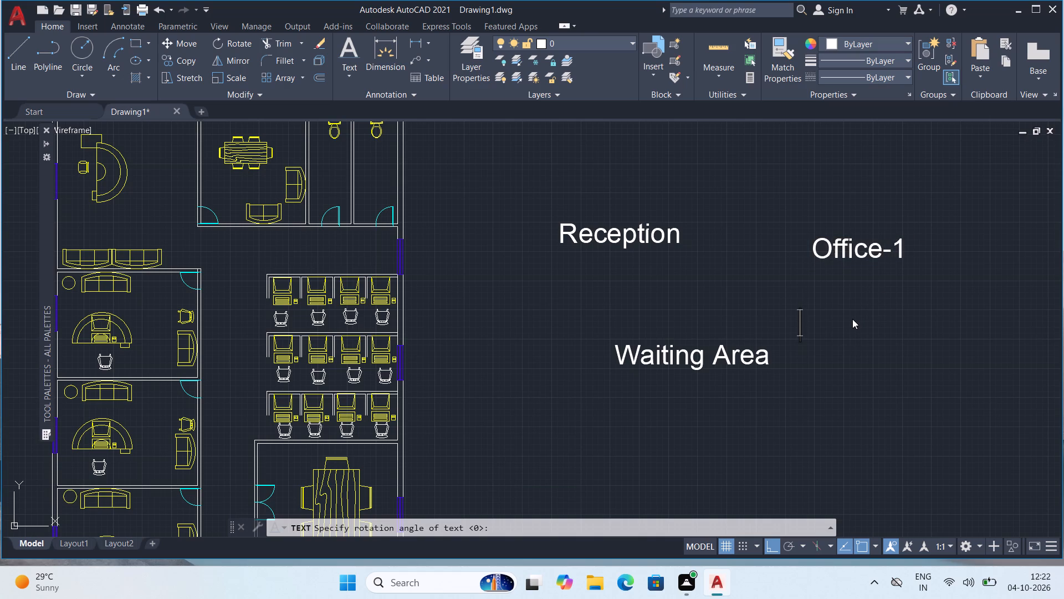
{"action": "type", "text": "uv"}
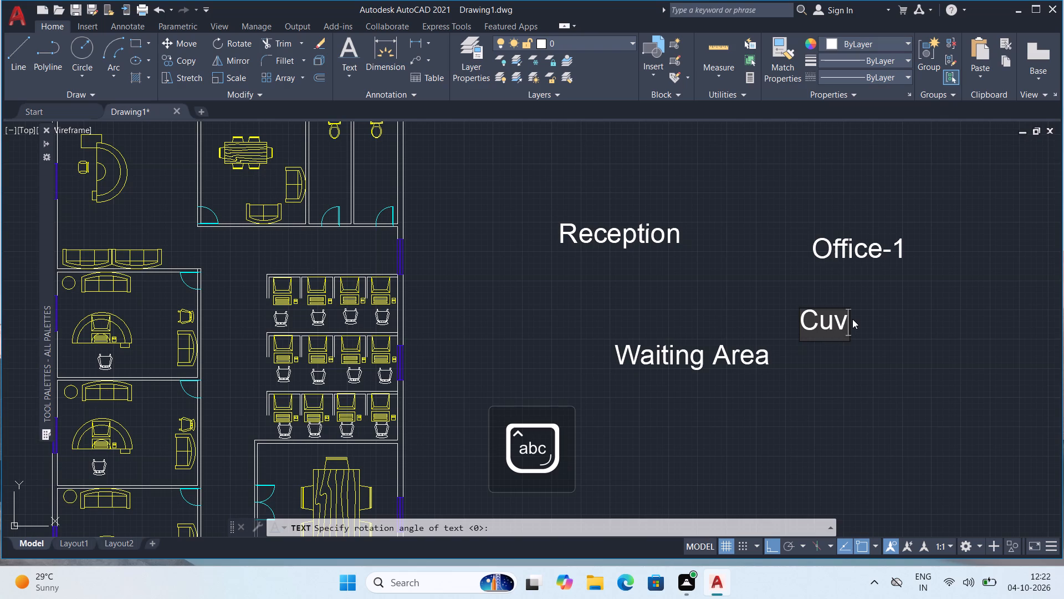
{"action": "key", "text": "BackSpace"}
{"action": "type", "text": "bi"}
{"action": "type", "text": "cles"}
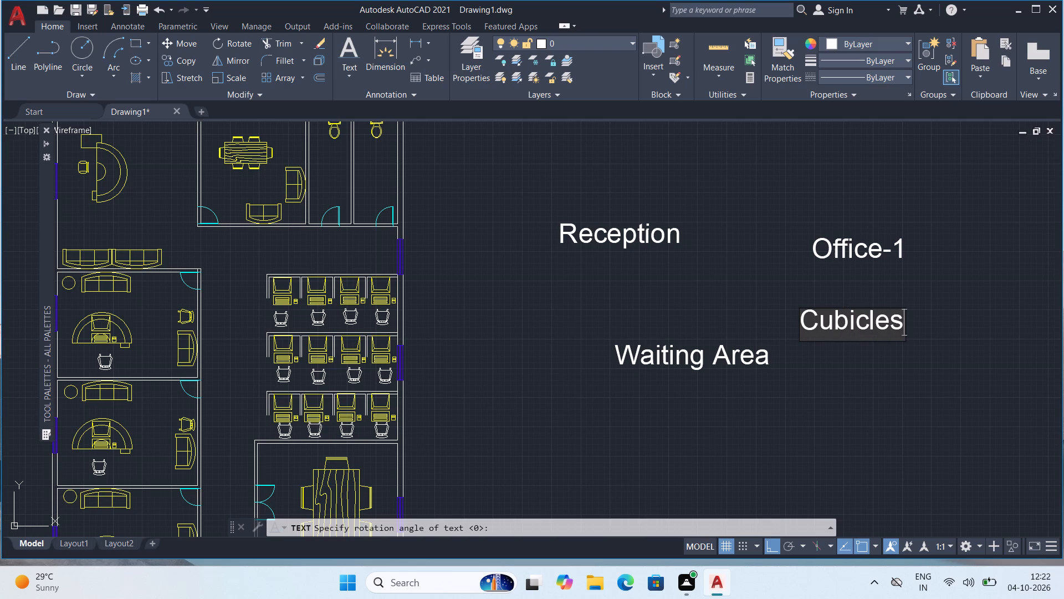
Add a single-line text label reading "Conference Room" below the Cubicles label, east of the floor plan.
{"action": "left_click", "coordinate": [823, 407]}
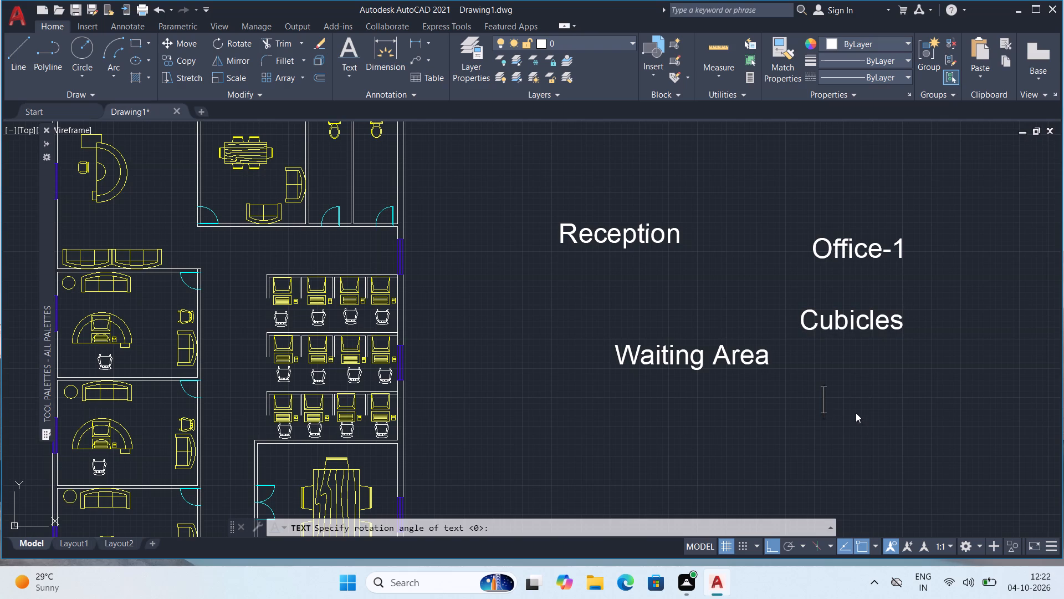
{"action": "type", "text": "CO"}
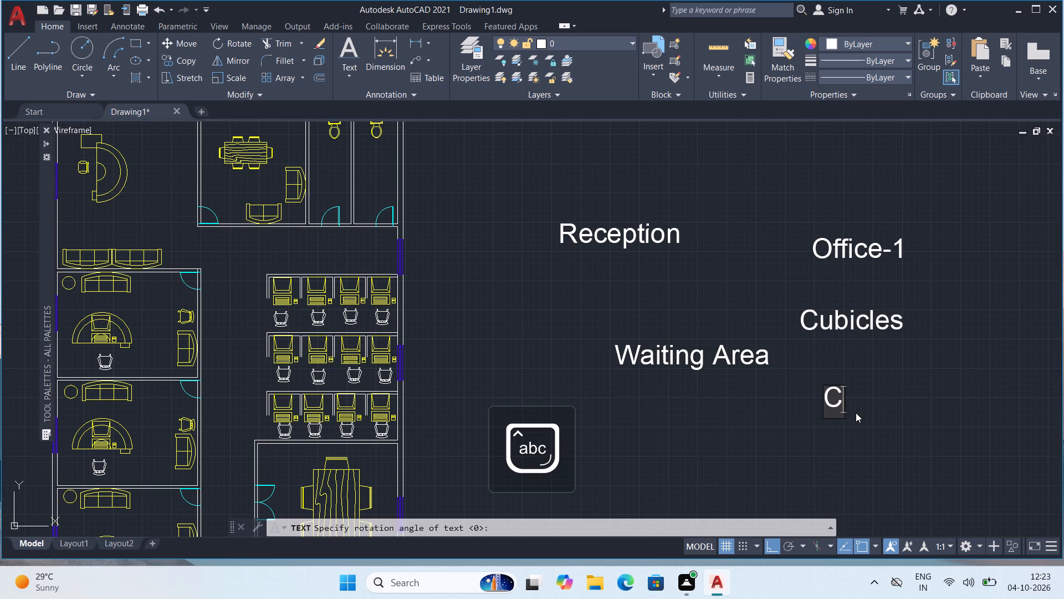
{"action": "type", "text": "on"}
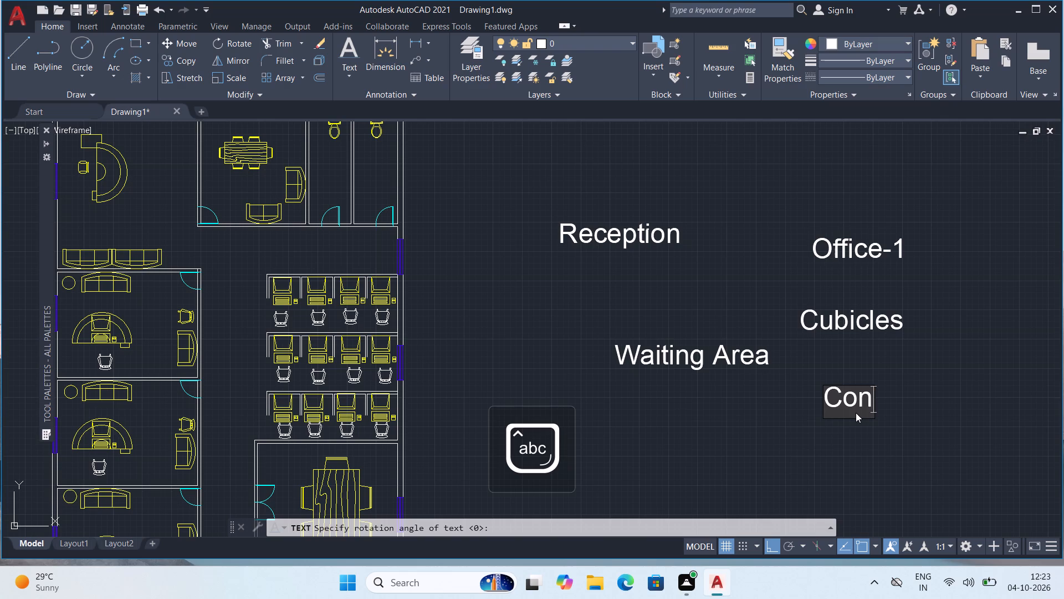
{"action": "type", "text": "ference"}
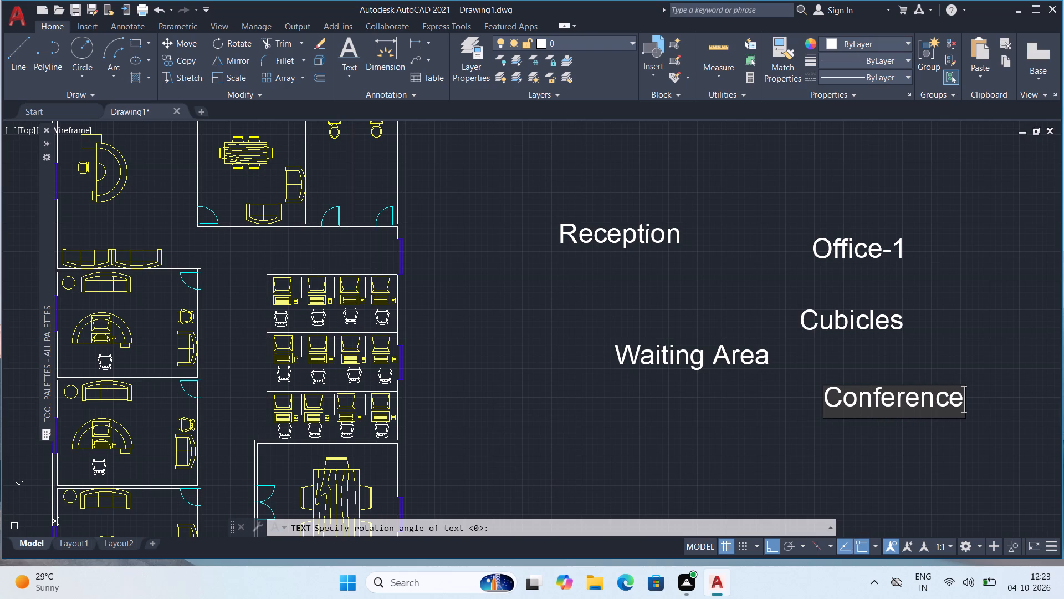
{"action": "key", "text": "space"}
{"action": "key", "text": "r"}
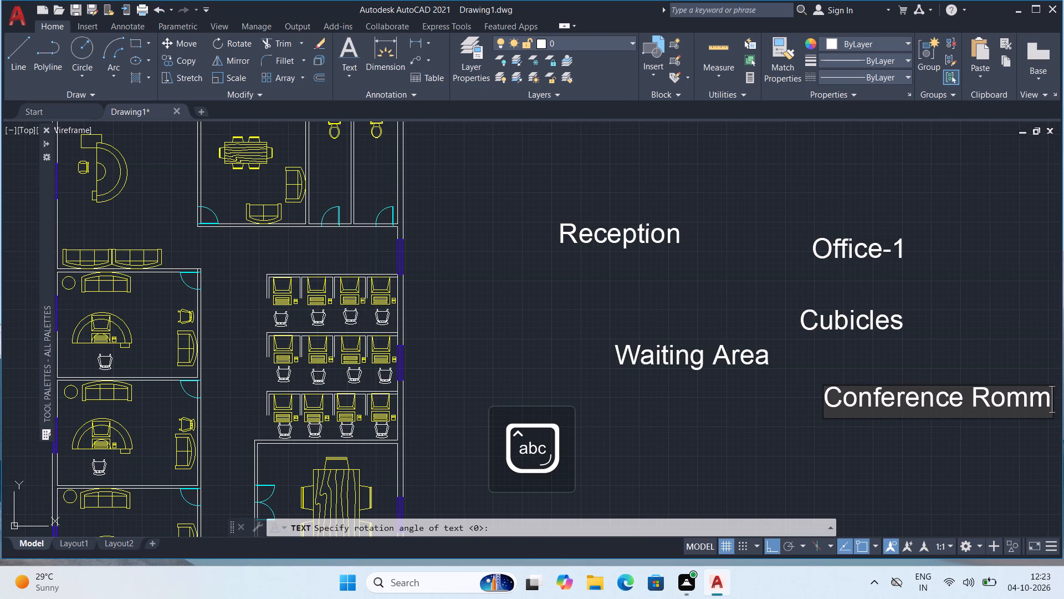
{"action": "key", "text": "BackSpace"}
{"action": "key", "text": "BackSpace"}
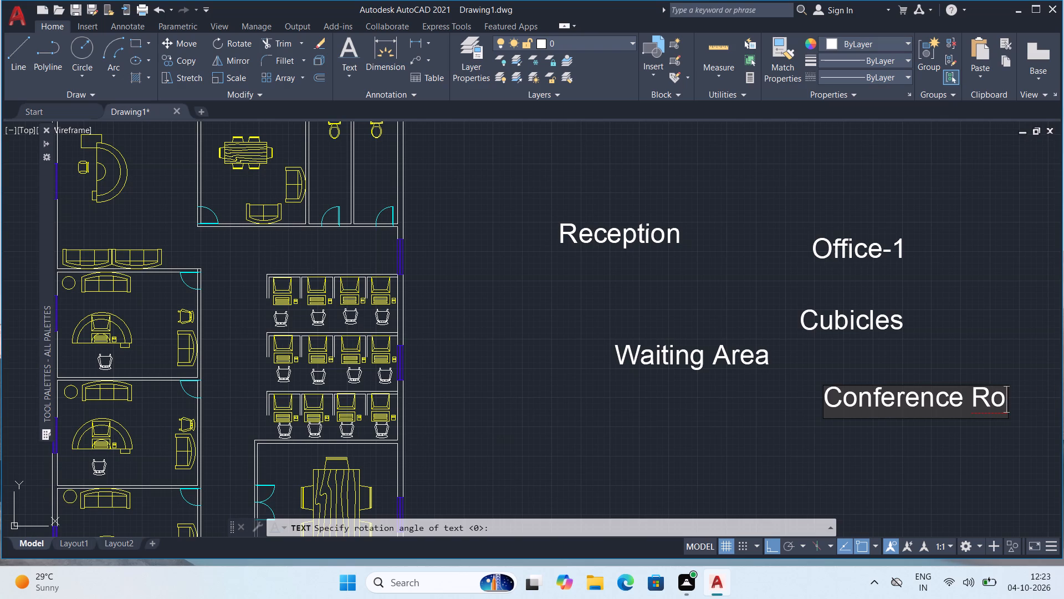
{"action": "key", "text": "o"}
{"action": "key", "text": "m"}
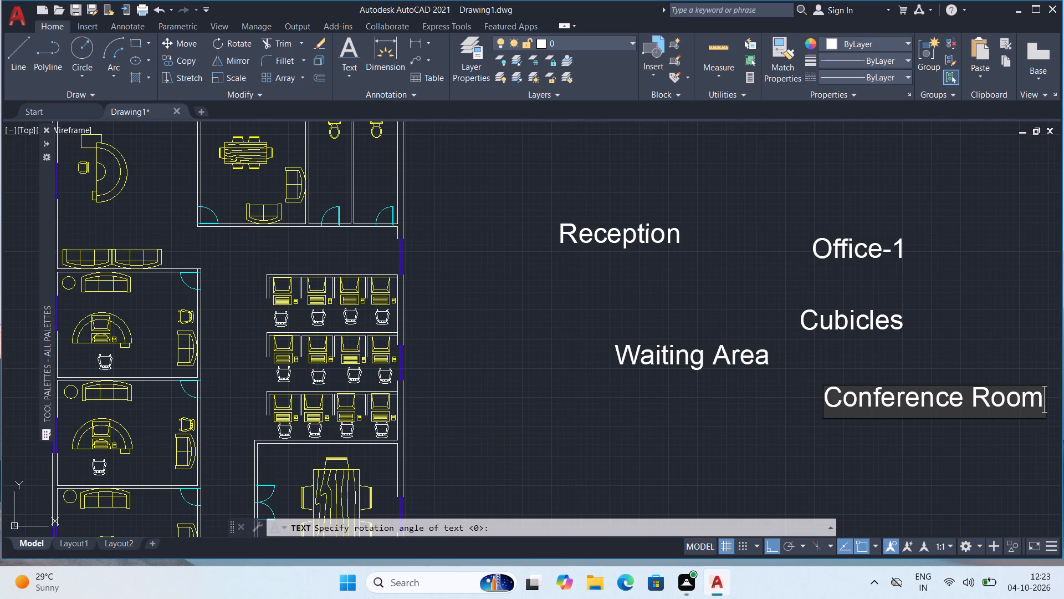
{"action": "key", "text": "Return"}
Add a single-line text label reading "Break Room" above the Reception label, east of the floor plan.
{"action": "scroll", "coordinate": [602, 280], "scroll_direction": "down", "scroll_amount": 1}
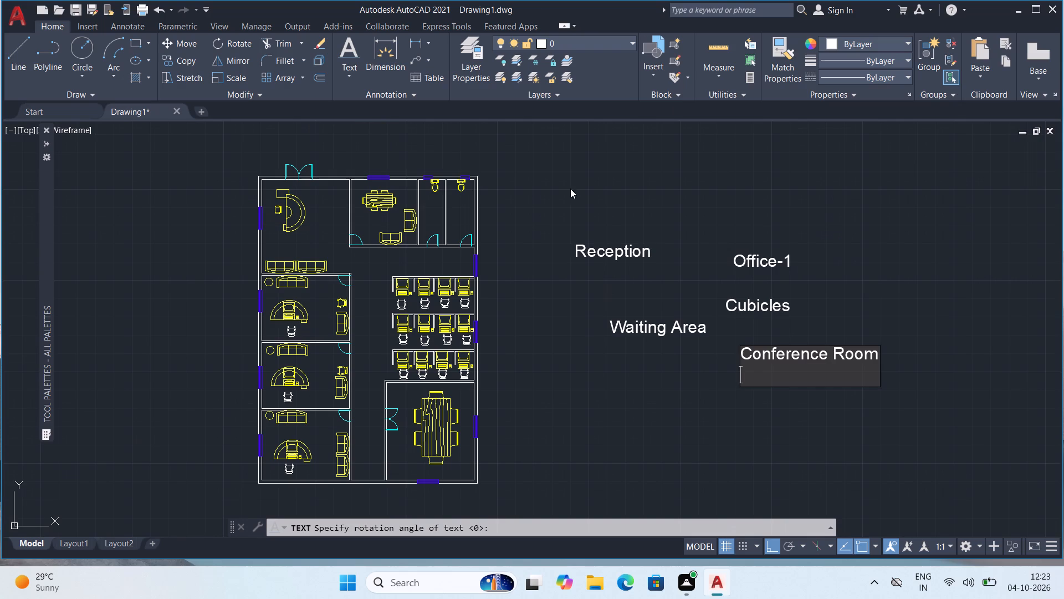
{"action": "left_click", "coordinate": [654, 172]}
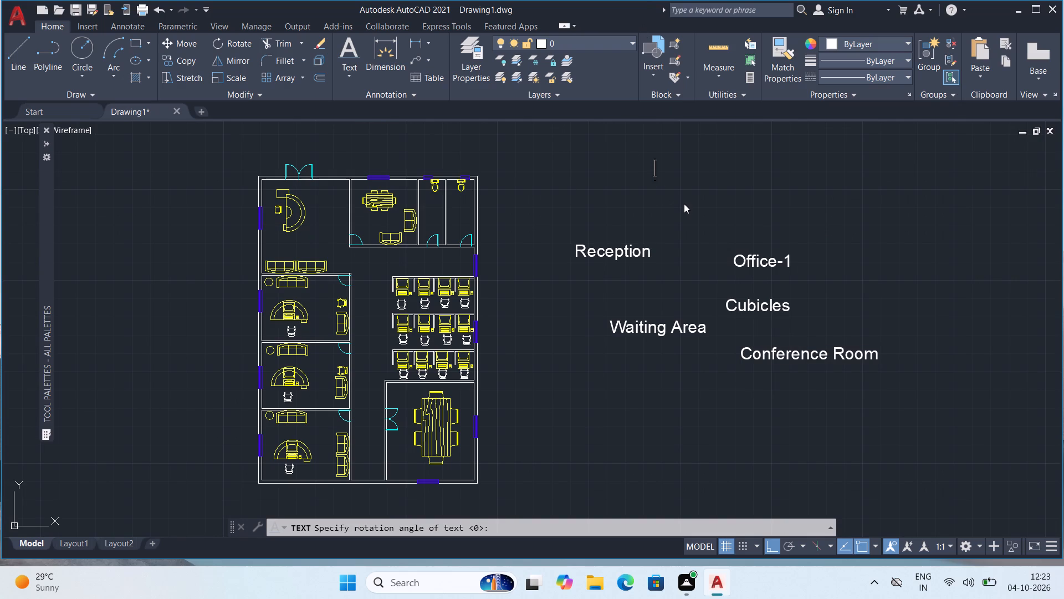
{"action": "type", "text": "reak"}
{"action": "key", "text": "space"}
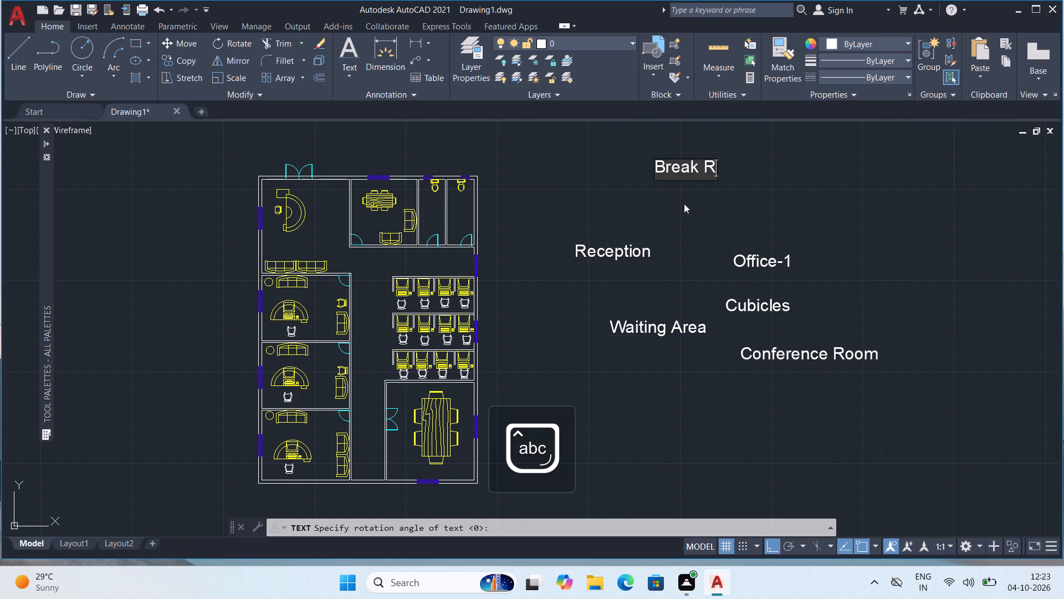
{"action": "type", "text": "oo"}
{"action": "key", "text": "m"}
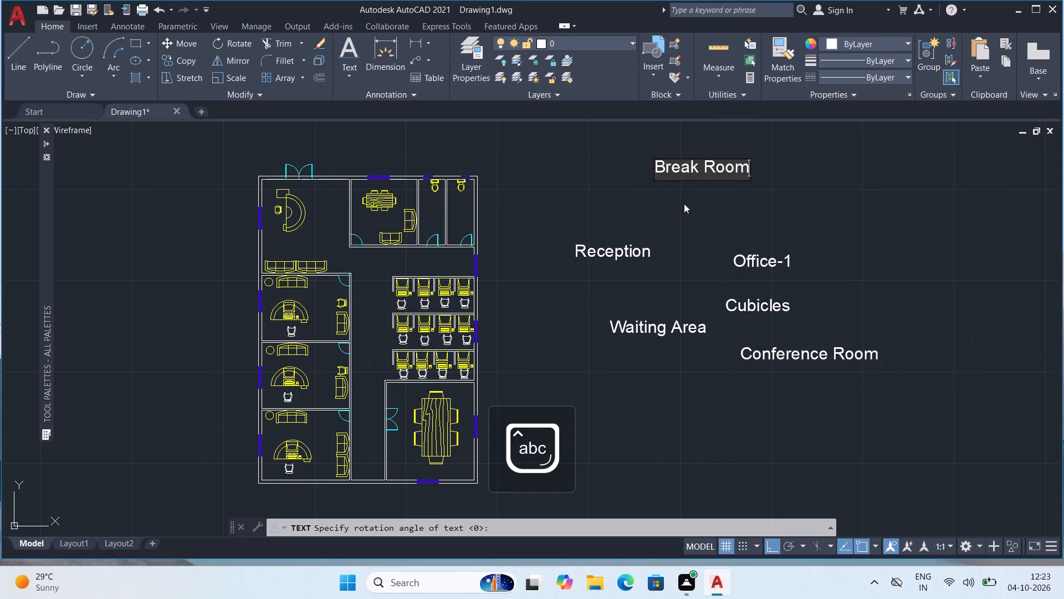
{"action": "key", "text": "Return"}
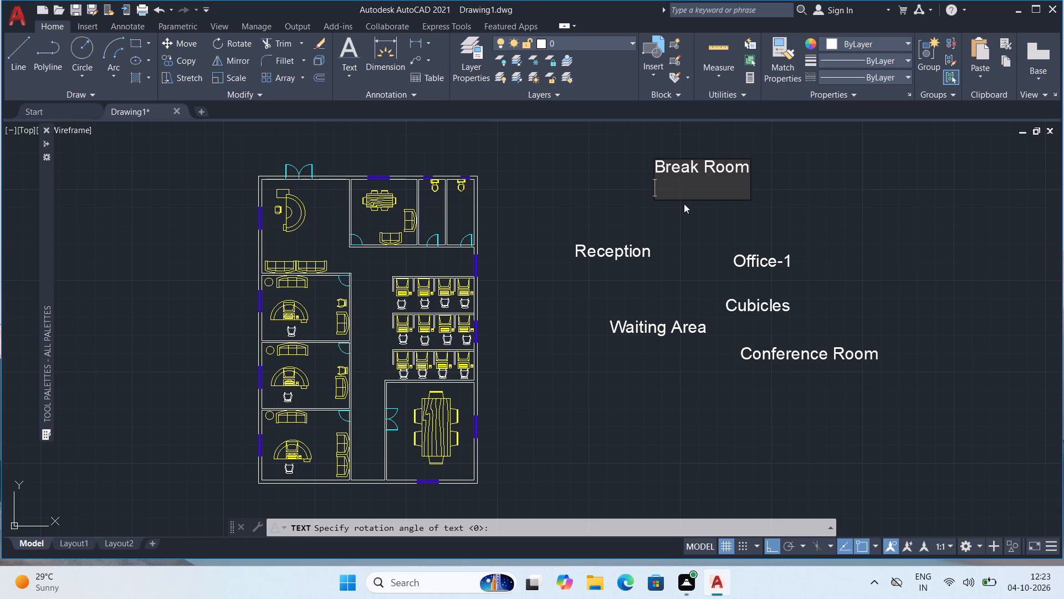
Add a text label reading "Toilets" to the east of the Break Room label and finish the text command.
{"action": "left_click", "coordinate": [843, 159]}
{"action": "key", "text": "t"}
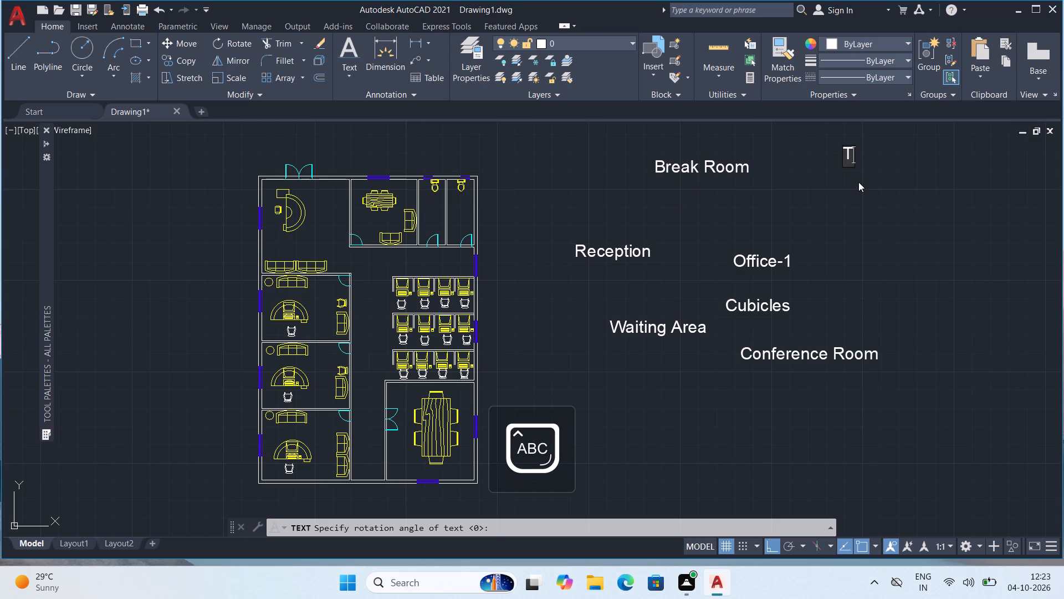
{"action": "type", "text": "oi"}
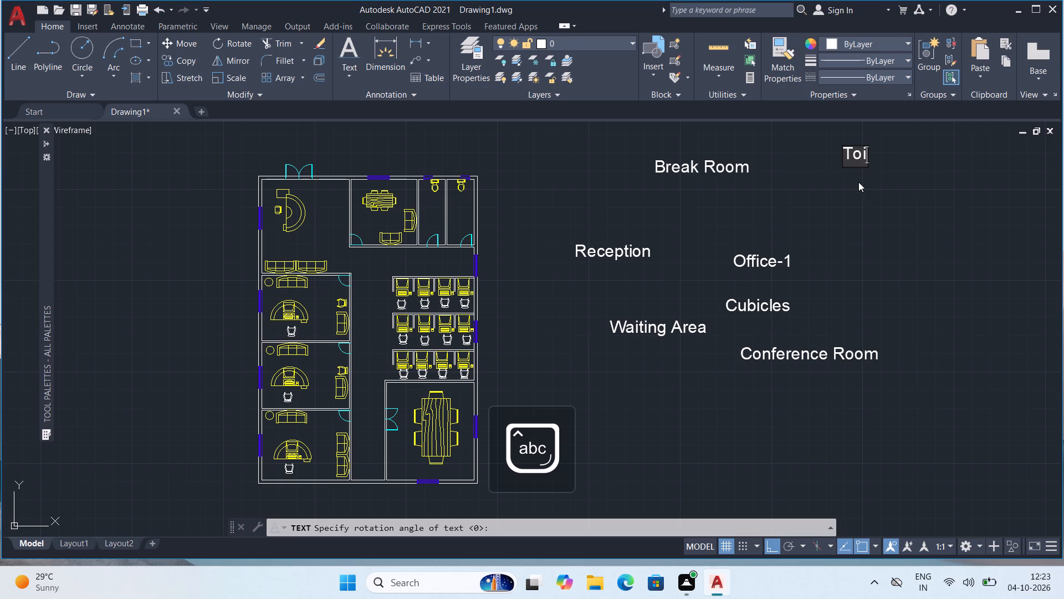
{"action": "type", "text": "let"}
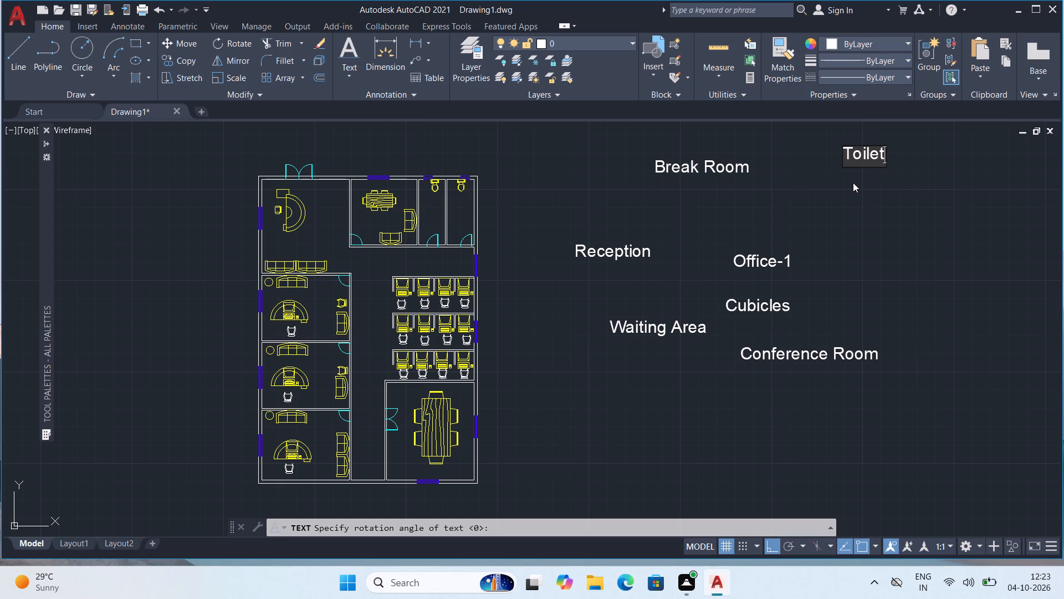
{"action": "key", "text": "s"}
{"action": "key", "text": "Return"}
{"action": "left_click", "coordinate": [879, 227]}
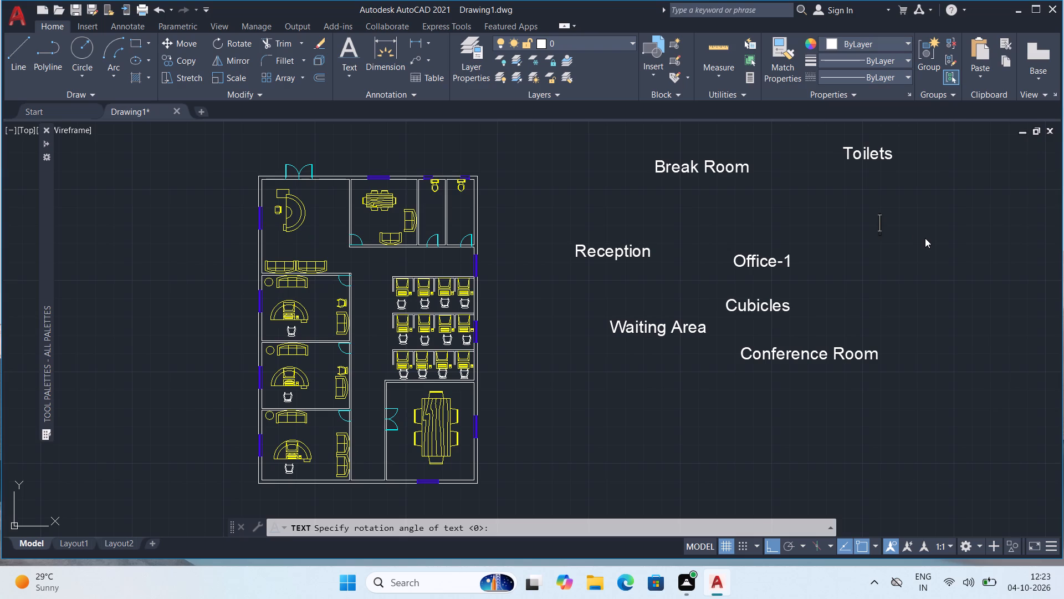
{"action": "key", "text": "Escape"}
{"action": "key", "text": "Escape"}
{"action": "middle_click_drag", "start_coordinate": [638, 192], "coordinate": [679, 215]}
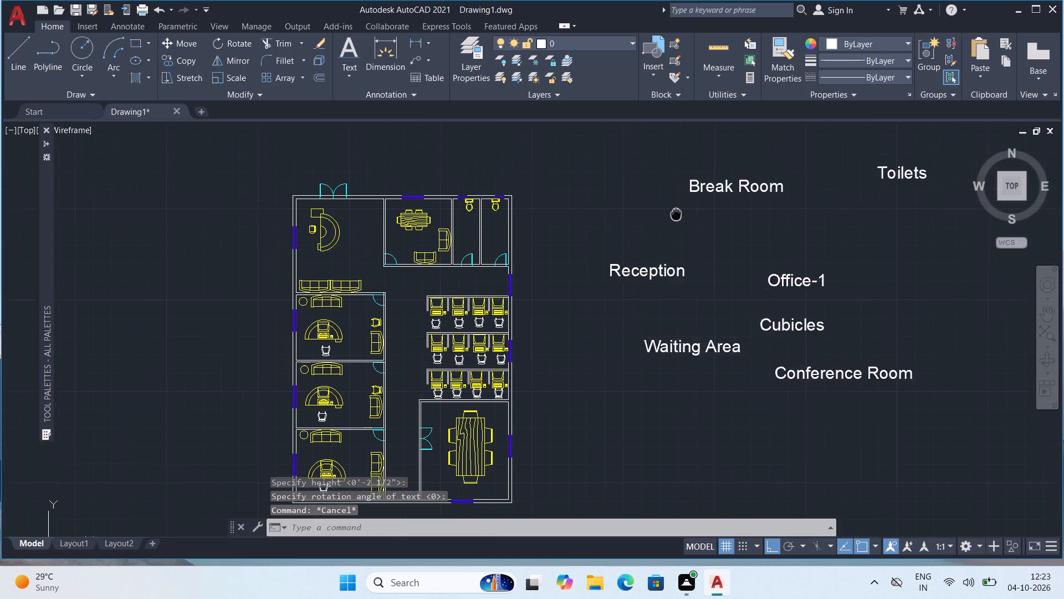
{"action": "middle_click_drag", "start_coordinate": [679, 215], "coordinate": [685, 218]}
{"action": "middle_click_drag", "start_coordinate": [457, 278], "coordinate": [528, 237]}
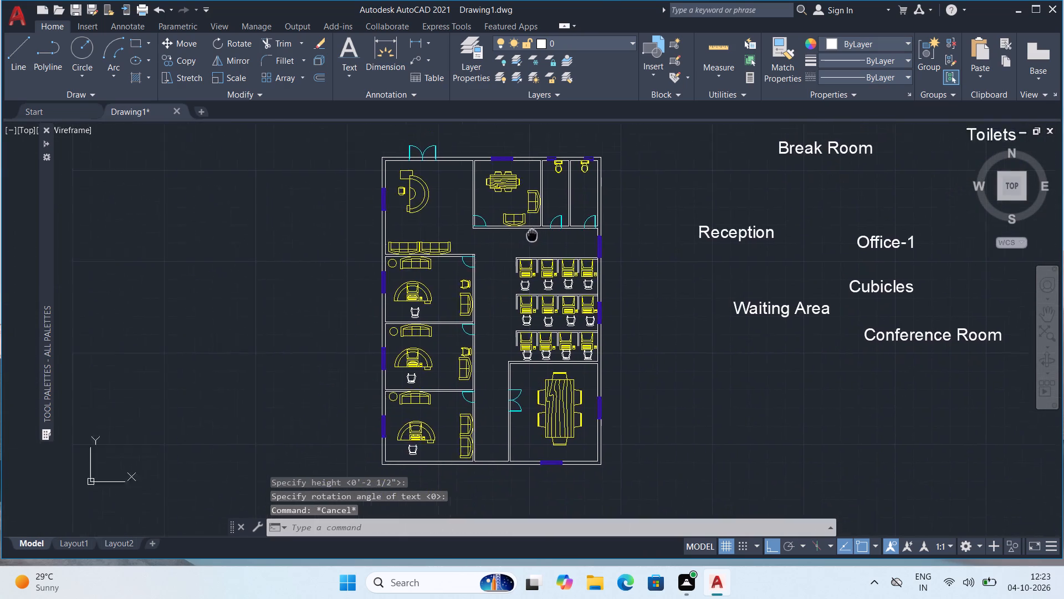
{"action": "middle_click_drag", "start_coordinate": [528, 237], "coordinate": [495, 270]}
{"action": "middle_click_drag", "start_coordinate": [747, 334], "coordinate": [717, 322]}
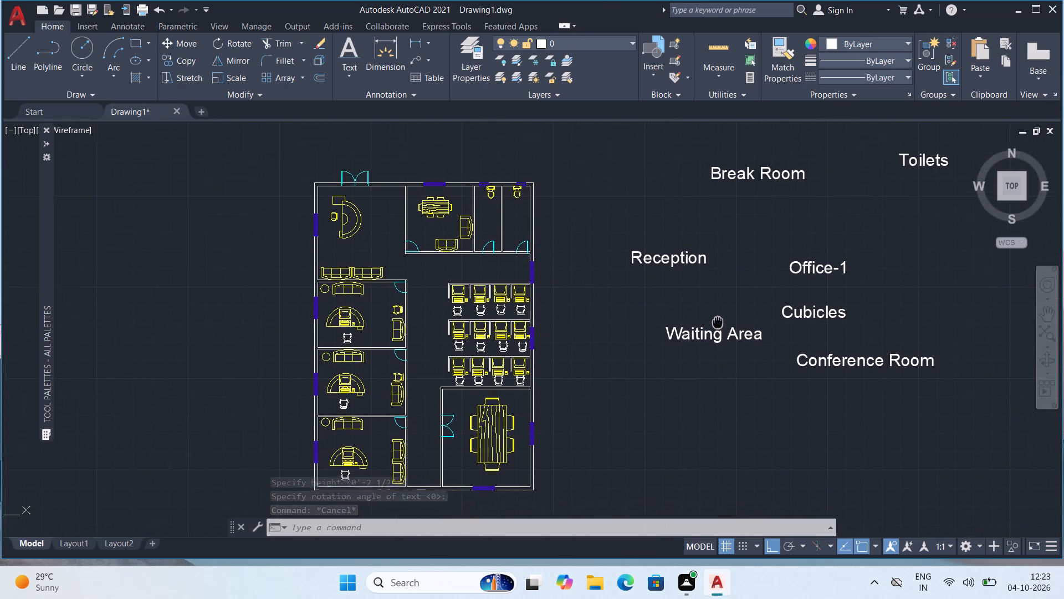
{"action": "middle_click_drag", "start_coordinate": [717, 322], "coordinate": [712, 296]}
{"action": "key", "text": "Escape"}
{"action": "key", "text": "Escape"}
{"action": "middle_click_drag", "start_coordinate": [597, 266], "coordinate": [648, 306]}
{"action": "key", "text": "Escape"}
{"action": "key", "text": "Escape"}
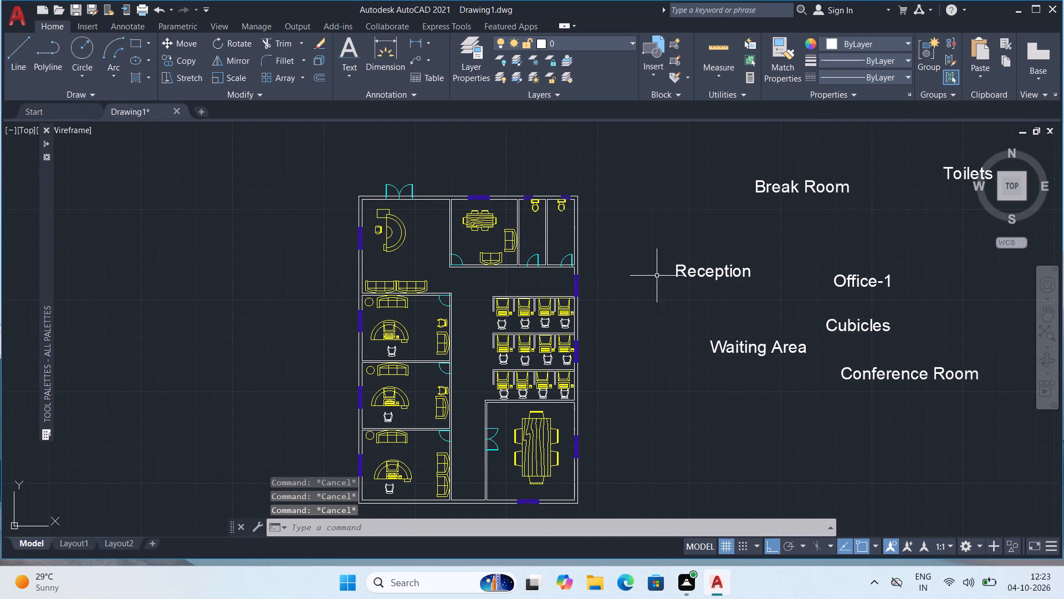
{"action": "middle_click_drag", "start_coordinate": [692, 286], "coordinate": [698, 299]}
Quick-measure the dimensions of the room with the dining table and two sofas, beside the toilets.
{"action": "scroll", "coordinate": [431, 230], "scroll_direction": "up", "scroll_amount": 1}
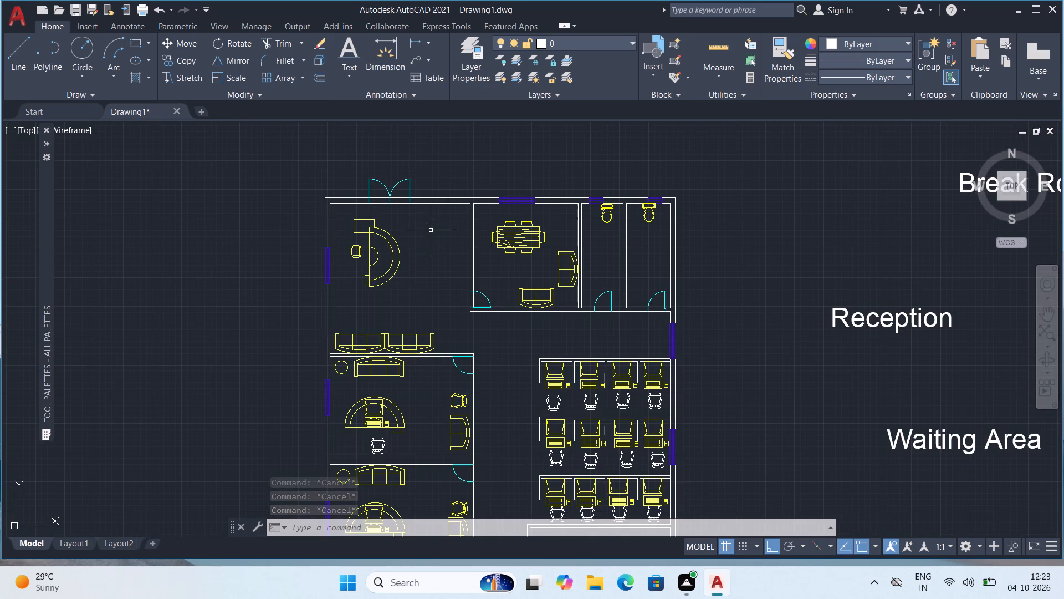
{"action": "middle_click_drag", "start_coordinate": [399, 270], "coordinate": [412, 245]}
{"action": "scroll", "coordinate": [411, 246], "scroll_direction": "up", "scroll_amount": 1}
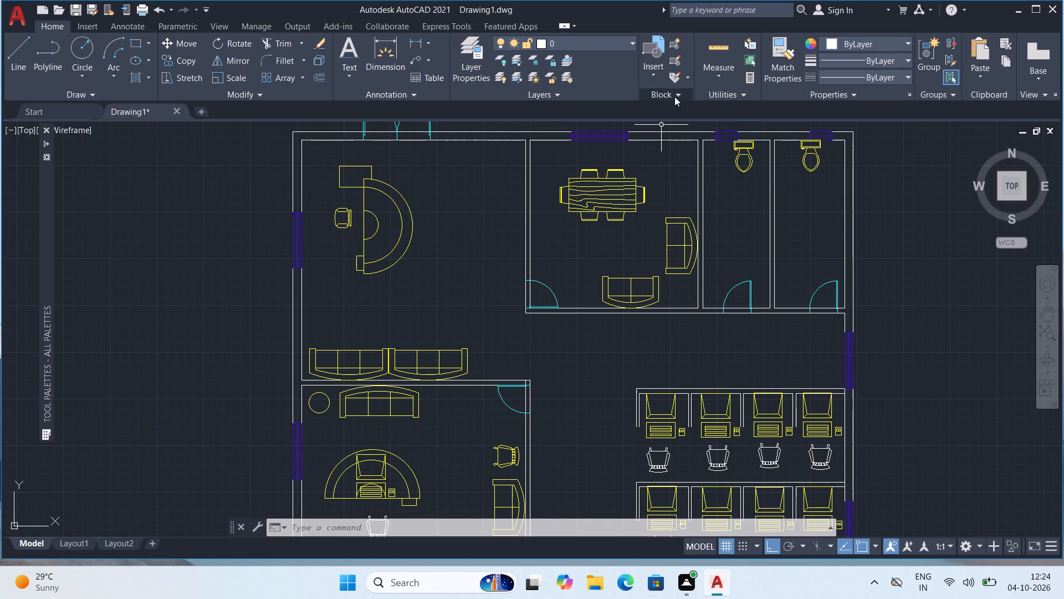
{"action": "left_click", "coordinate": [724, 47]}
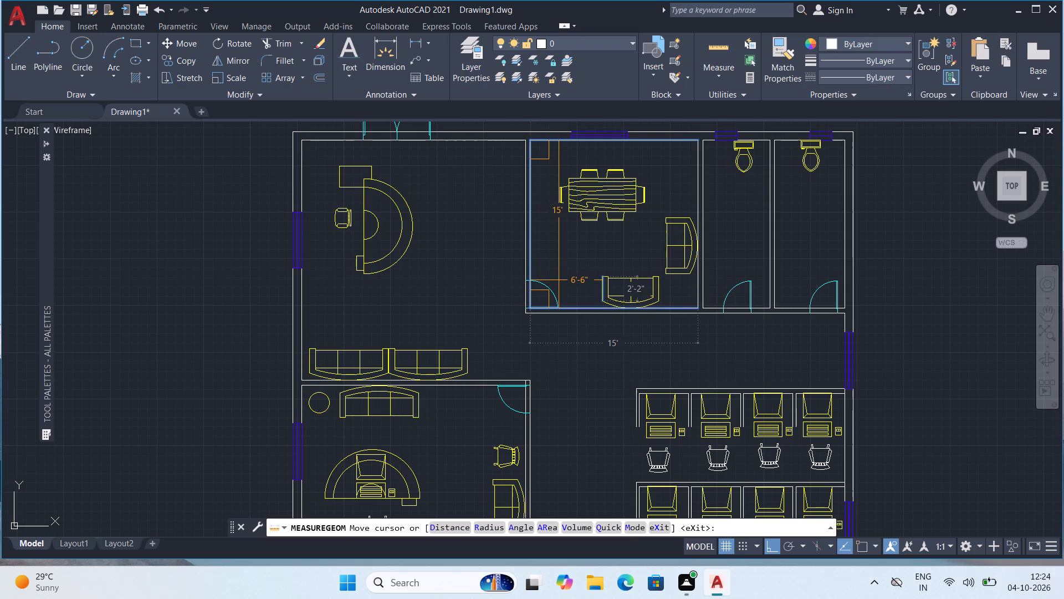
{"action": "key", "text": "Escape"}
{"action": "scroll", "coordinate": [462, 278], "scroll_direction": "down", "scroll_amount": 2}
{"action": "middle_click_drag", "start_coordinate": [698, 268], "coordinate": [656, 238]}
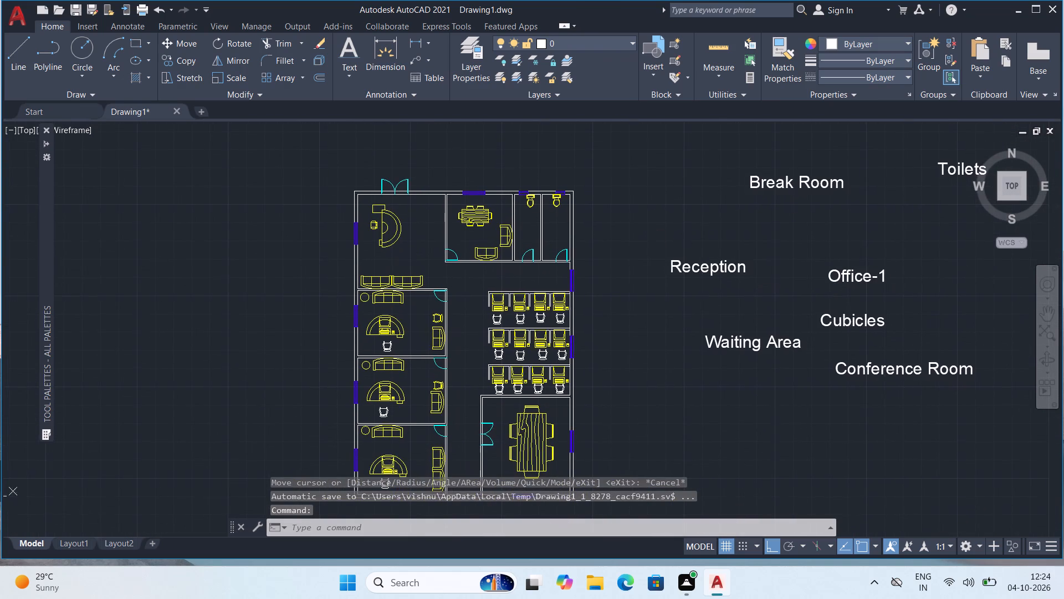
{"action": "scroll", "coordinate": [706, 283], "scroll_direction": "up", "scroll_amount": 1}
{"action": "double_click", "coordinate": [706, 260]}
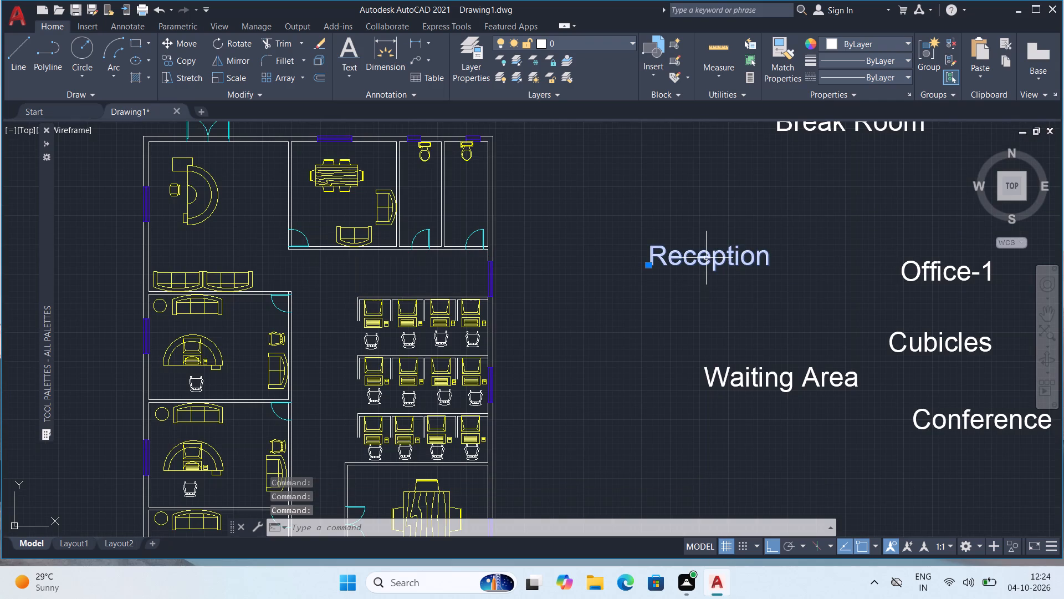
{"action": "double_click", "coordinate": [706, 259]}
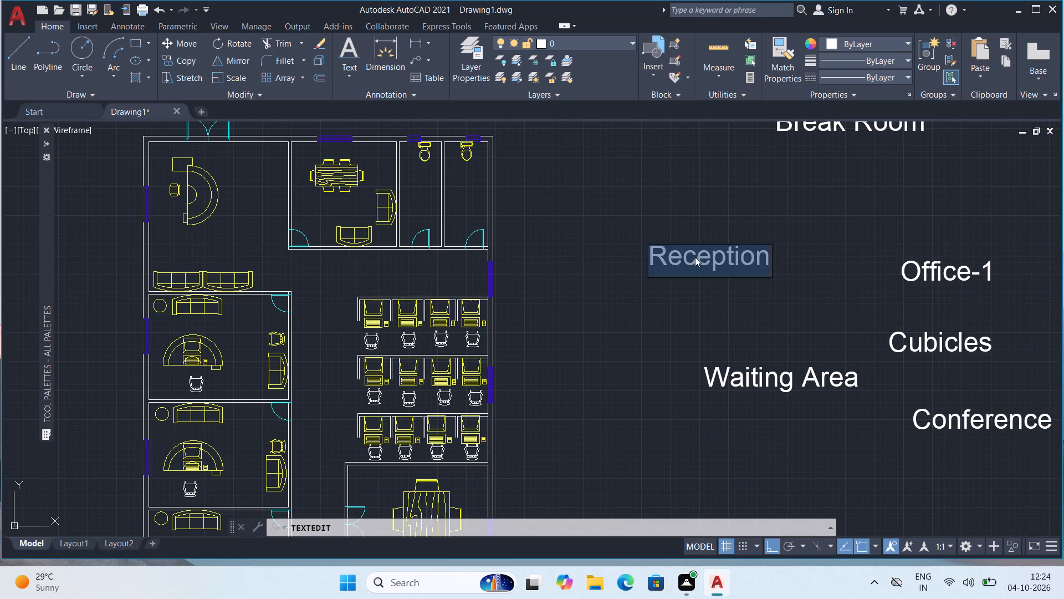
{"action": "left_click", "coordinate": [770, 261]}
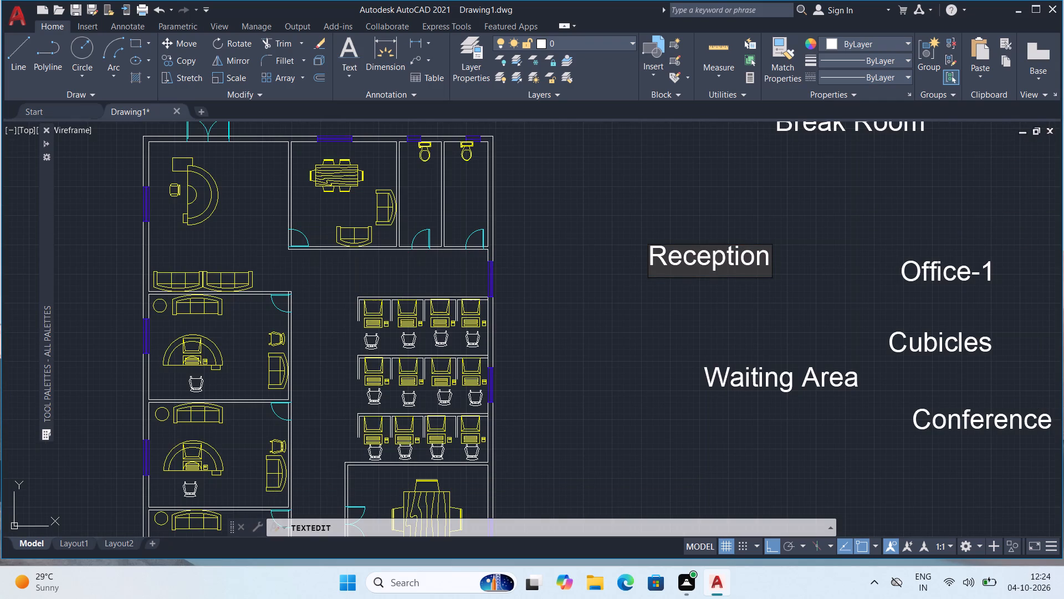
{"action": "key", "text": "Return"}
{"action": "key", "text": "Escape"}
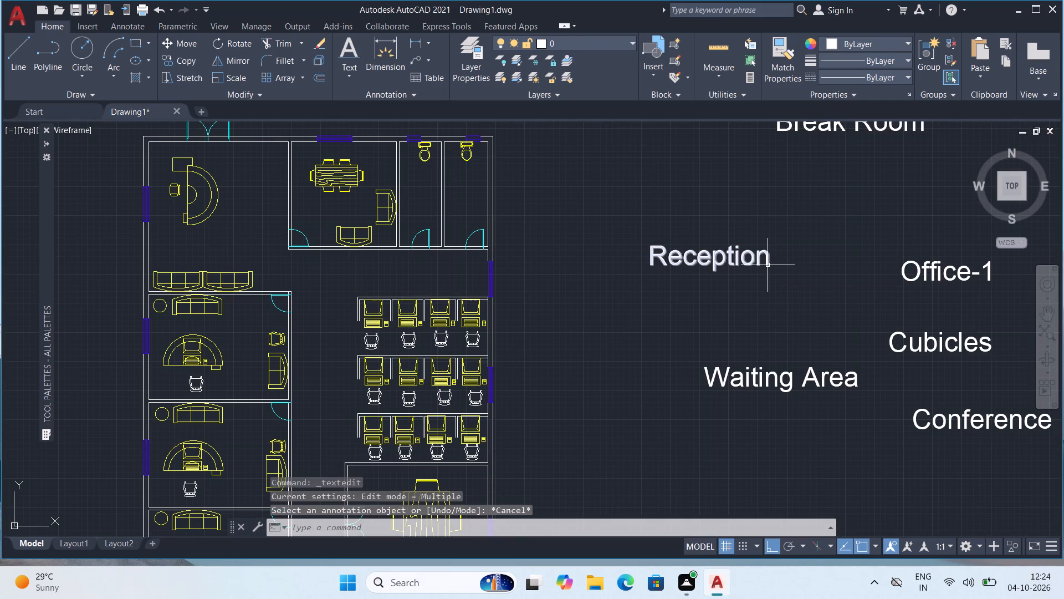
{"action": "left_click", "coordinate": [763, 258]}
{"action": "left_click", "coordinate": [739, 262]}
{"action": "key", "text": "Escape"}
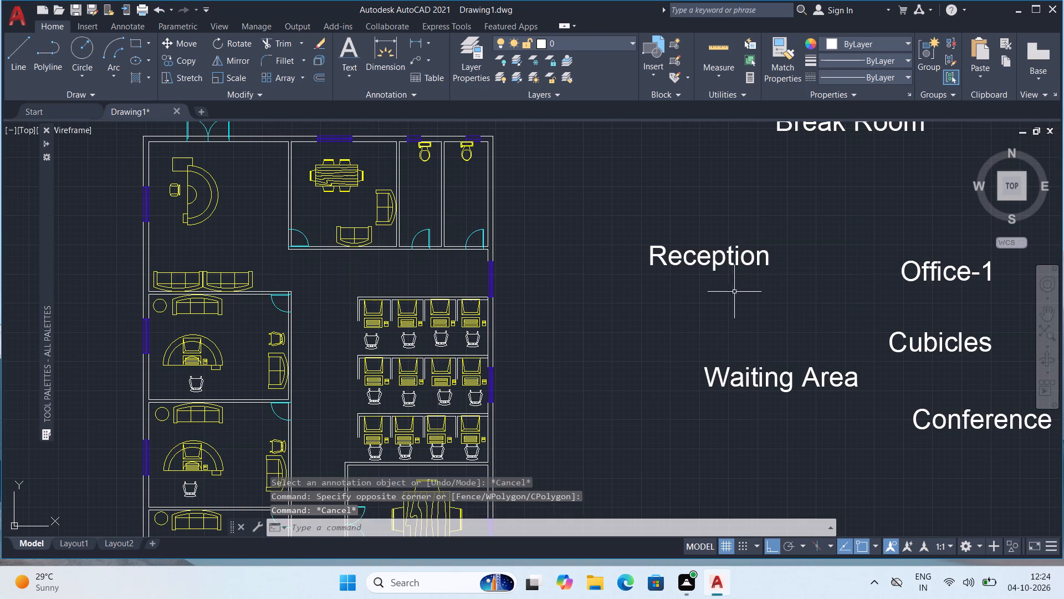
Add a single-line text label reading 20'0"x15'0" east of the floor plan, below and west of the Waiting Area label.
{"action": "middle_click_drag", "start_coordinate": [615, 435], "coordinate": [626, 395]}
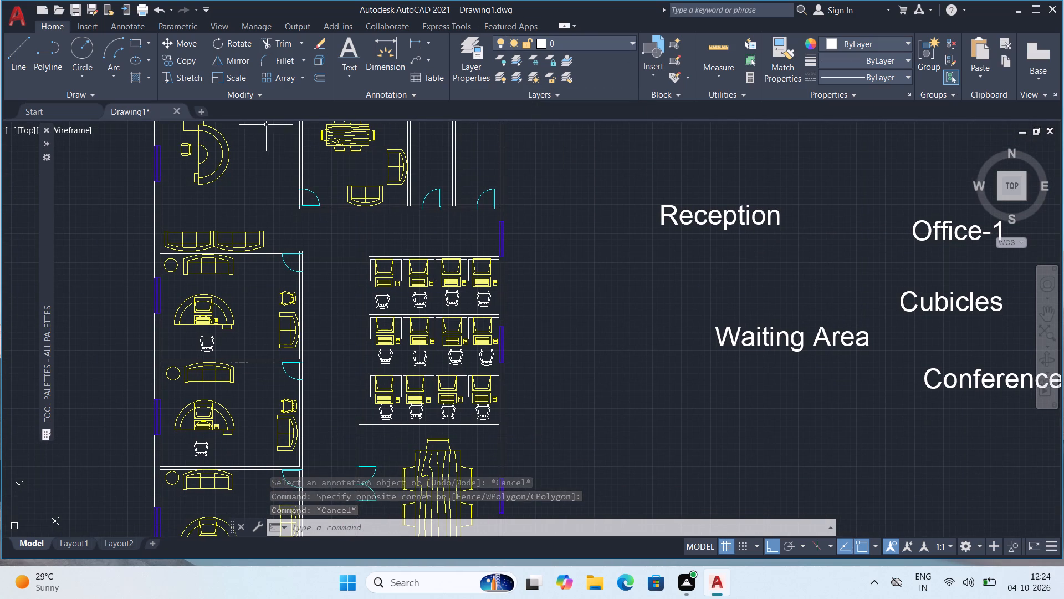
{"action": "left_click", "coordinate": [355, 74]}
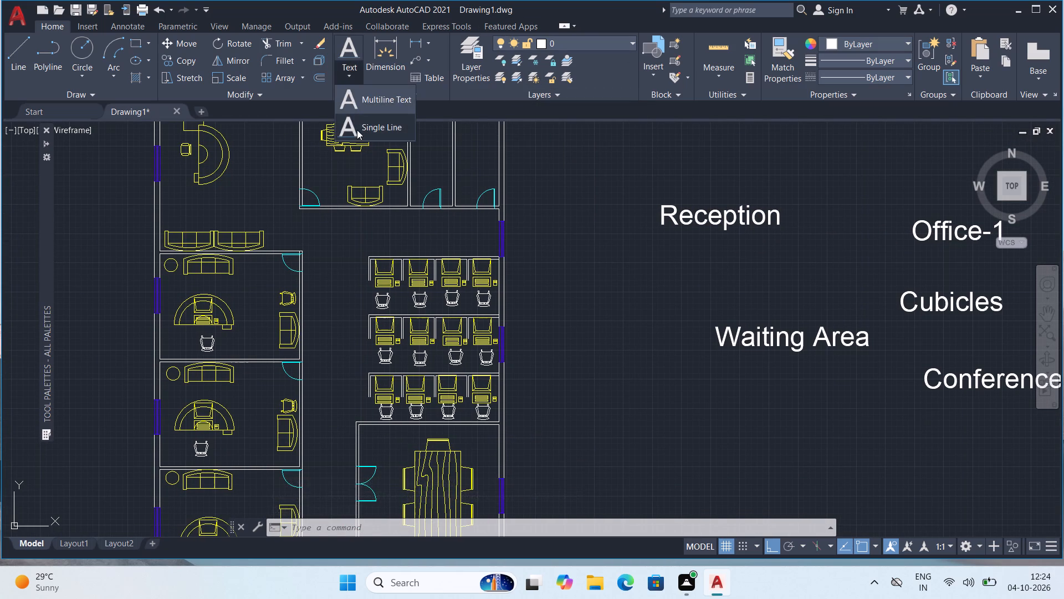
{"action": "left_click", "coordinate": [357, 131]}
{"action": "left_click", "coordinate": [577, 388]}
{"action": "left_click", "coordinate": [578, 407]}
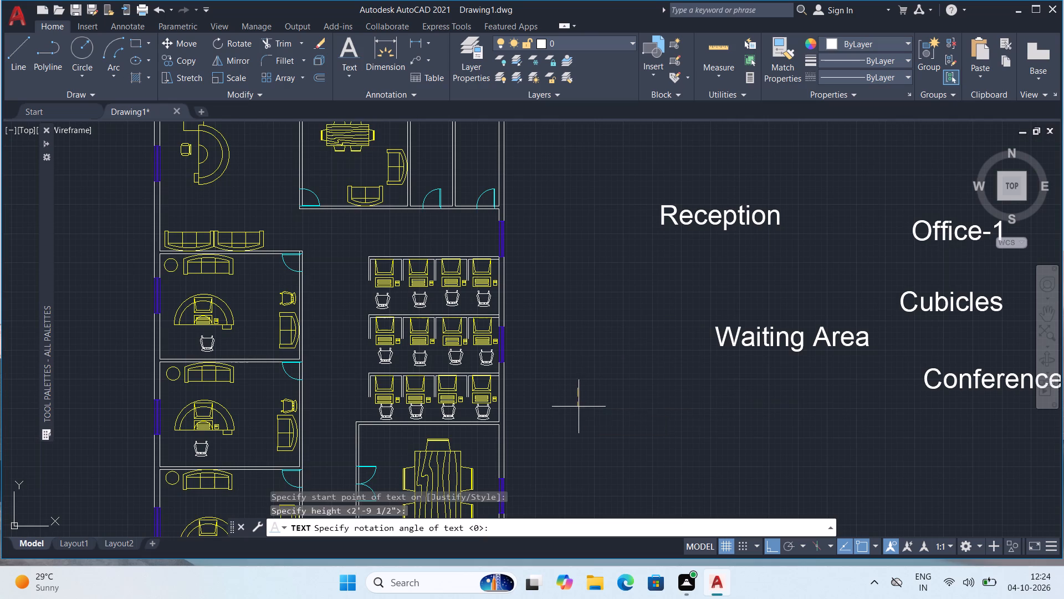
{"action": "left_click", "coordinate": [586, 401]}
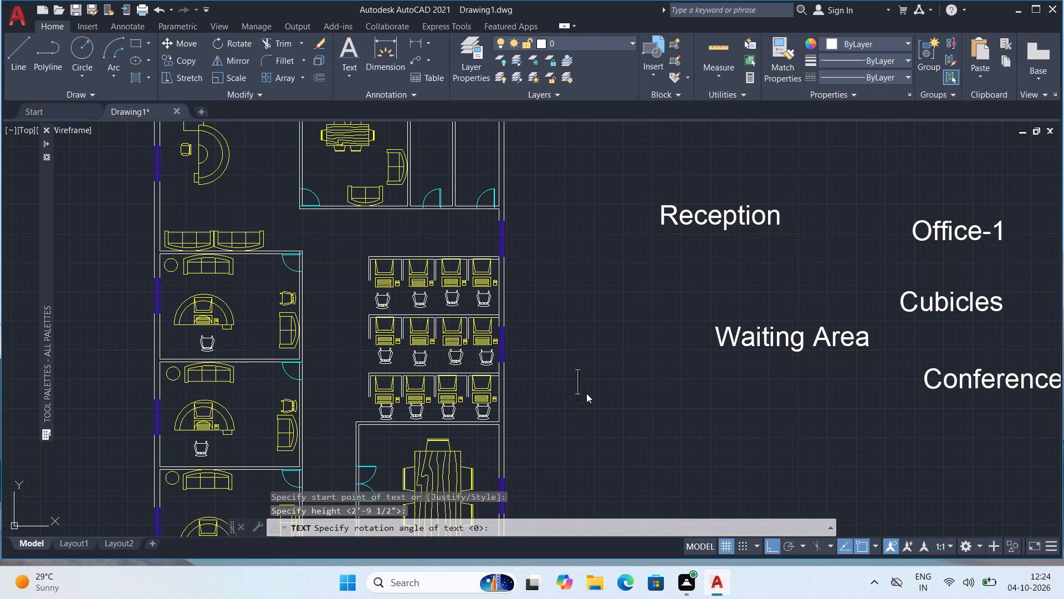
{"action": "type", "text": "20'"}
{"action": "type", "text": "0'"}
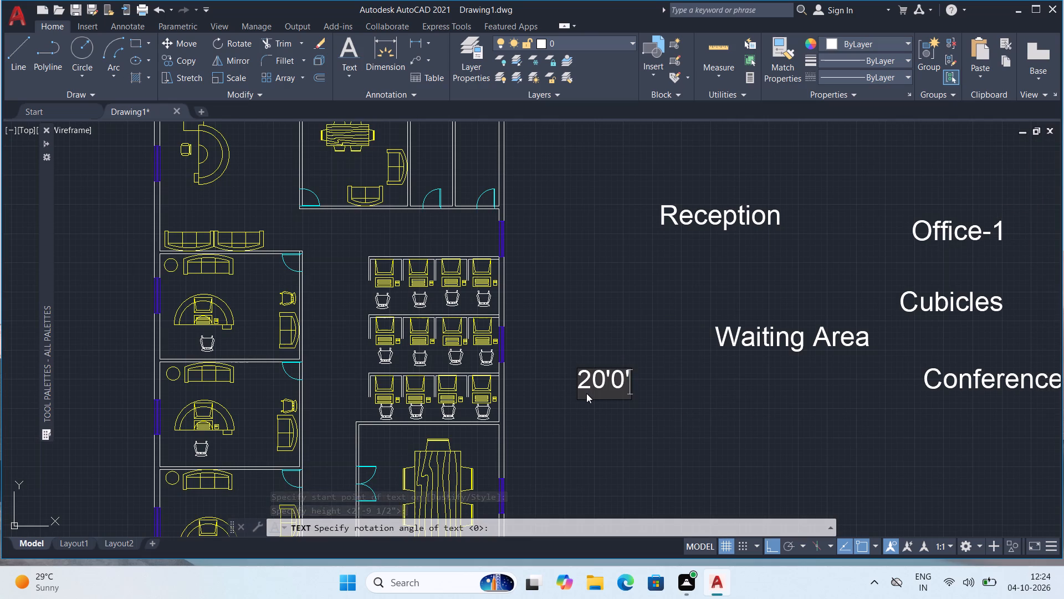
{"action": "key", "text": "BackSpace"}
{"action": "type", "text": "\"x14"}
{"action": "key", "text": "BackSpace"}
{"action": "type", "text": "5'1"}
{"action": "key", "text": "BackSpace"}
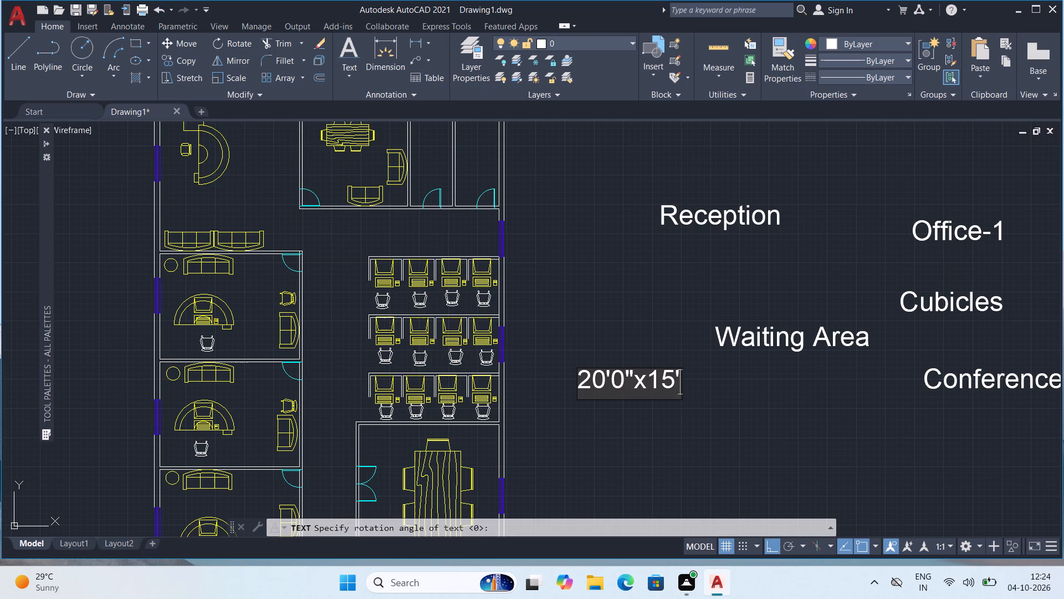
{"action": "type", "text": "0\""}
{"action": "key", "text": "Return"}
{"action": "key", "text": "Escape"}
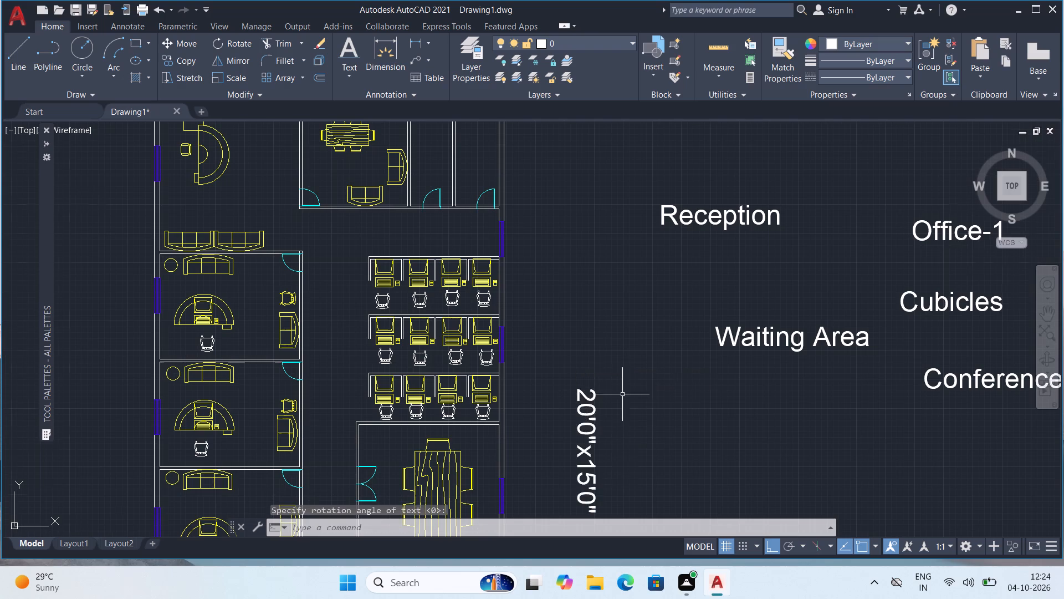
Rotate the vertical 20'0"x15'0" label by 90 degrees so it reads horizontally.
{"action": "scroll", "coordinate": [622, 395], "scroll_direction": "down", "scroll_amount": 1}
{"action": "middle_click_drag", "start_coordinate": [602, 424], "coordinate": [612, 387]}
{"action": "left_click", "coordinate": [601, 337]}
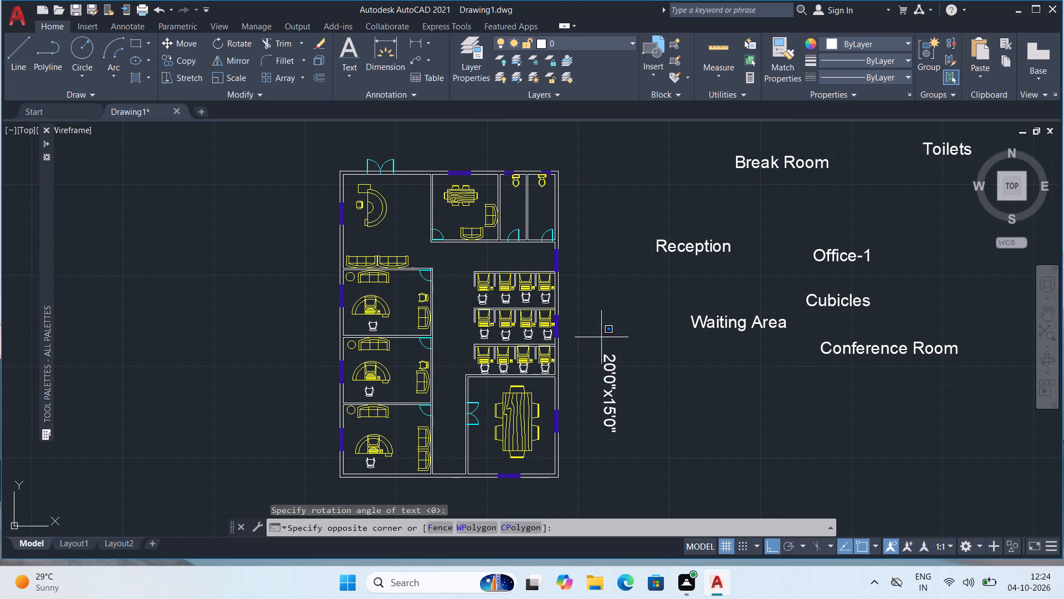
{"action": "left_click", "coordinate": [630, 443]}
{"action": "left_click", "coordinate": [237, 48]}
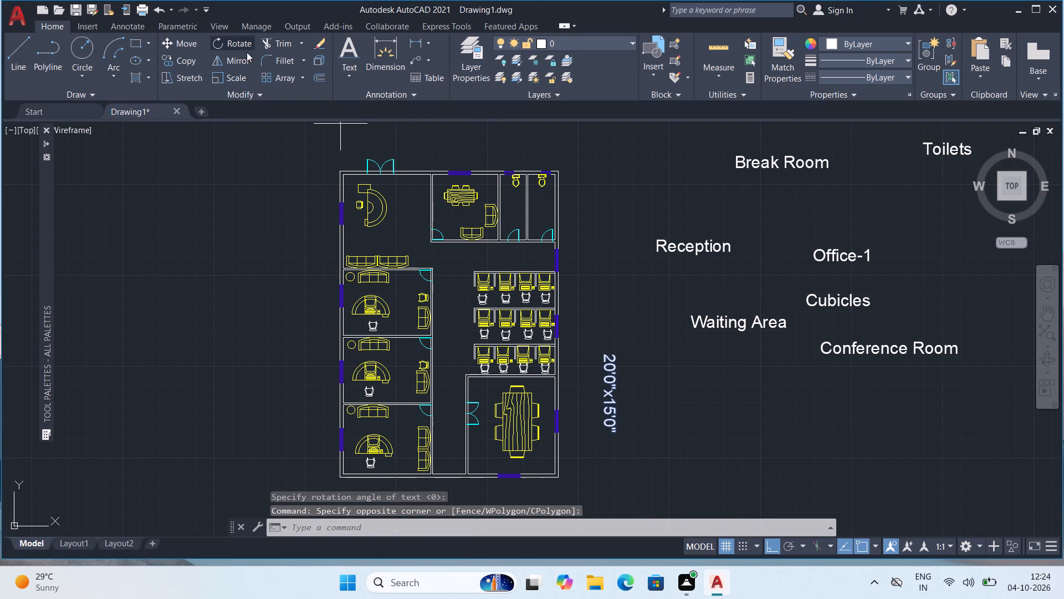
{"action": "left_click", "coordinate": [607, 428]}
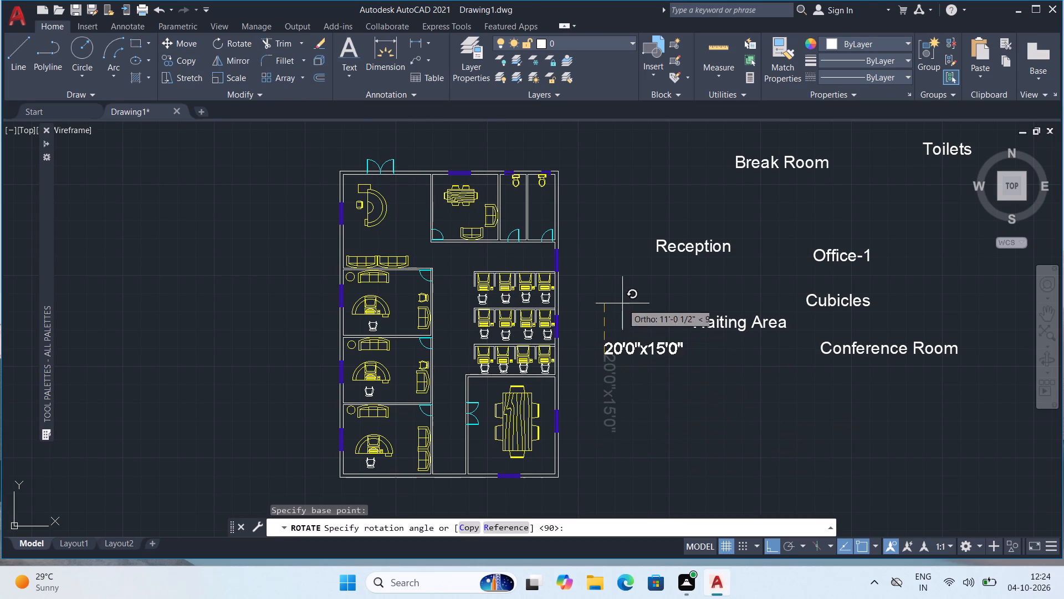
{"action": "left_click", "coordinate": [622, 300]}
{"action": "scroll", "coordinate": [700, 311], "scroll_direction": "down", "scroll_amount": 1}
{"action": "middle_click_drag", "start_coordinate": [796, 278], "coordinate": [678, 298]}
{"action": "key", "text": "Escape"}
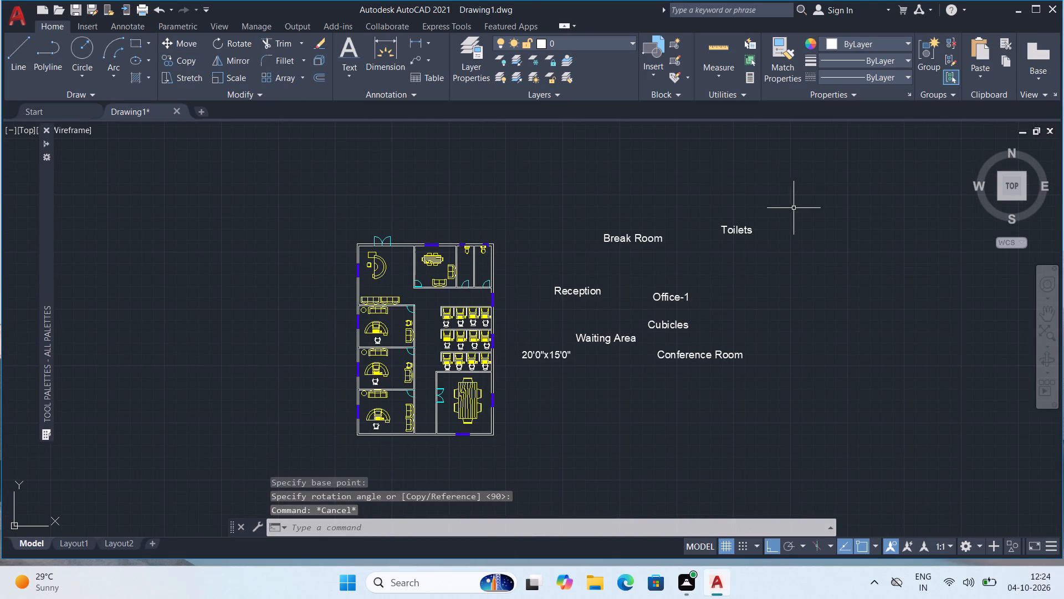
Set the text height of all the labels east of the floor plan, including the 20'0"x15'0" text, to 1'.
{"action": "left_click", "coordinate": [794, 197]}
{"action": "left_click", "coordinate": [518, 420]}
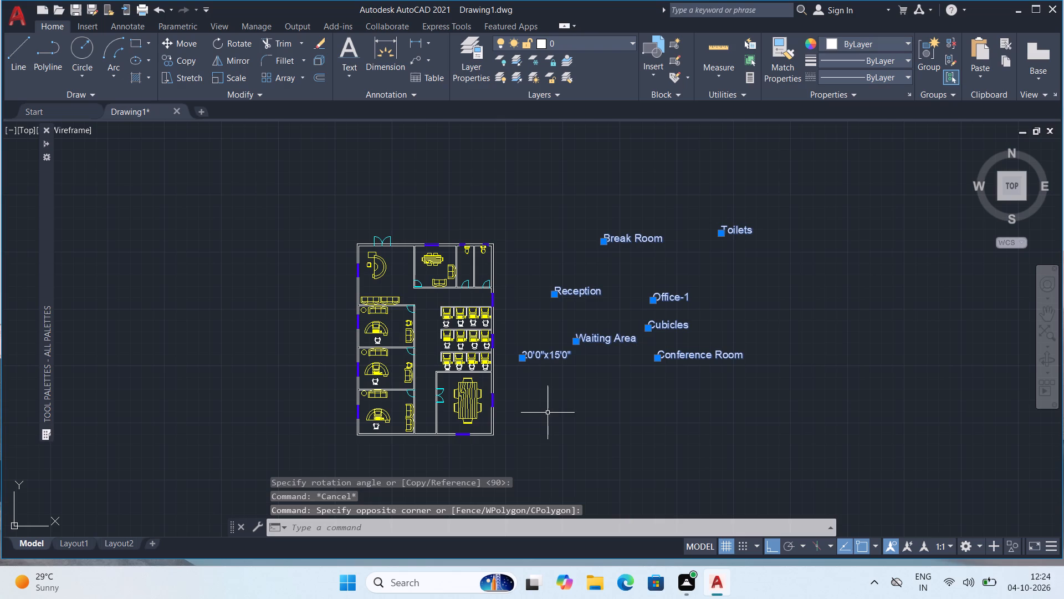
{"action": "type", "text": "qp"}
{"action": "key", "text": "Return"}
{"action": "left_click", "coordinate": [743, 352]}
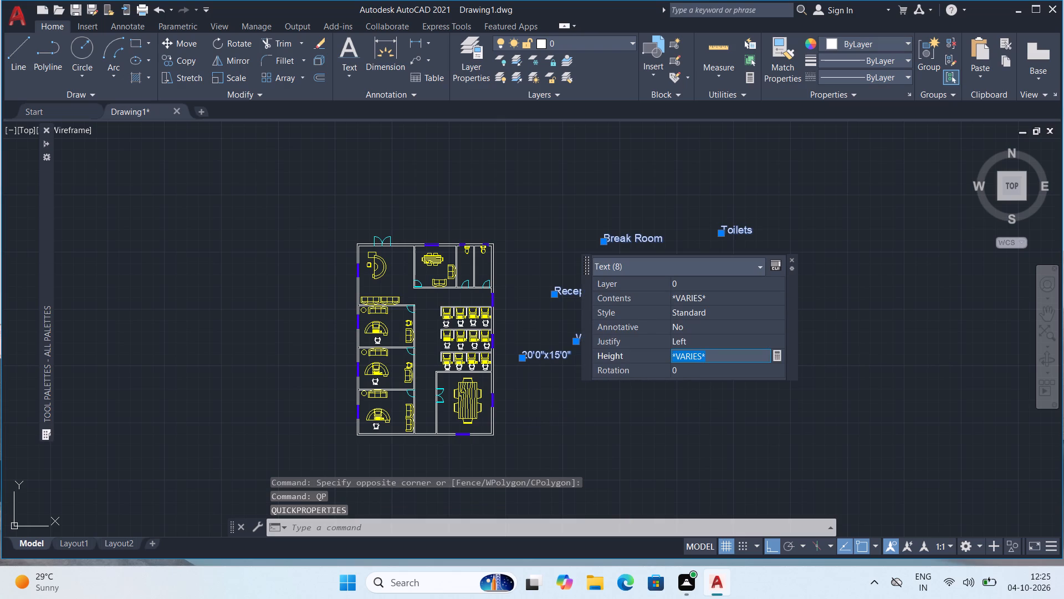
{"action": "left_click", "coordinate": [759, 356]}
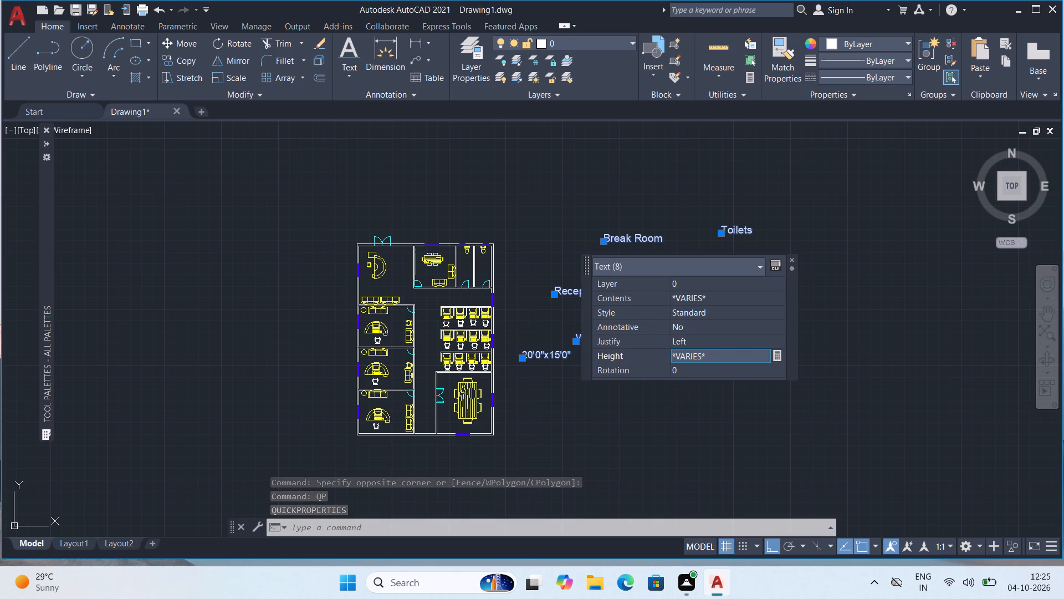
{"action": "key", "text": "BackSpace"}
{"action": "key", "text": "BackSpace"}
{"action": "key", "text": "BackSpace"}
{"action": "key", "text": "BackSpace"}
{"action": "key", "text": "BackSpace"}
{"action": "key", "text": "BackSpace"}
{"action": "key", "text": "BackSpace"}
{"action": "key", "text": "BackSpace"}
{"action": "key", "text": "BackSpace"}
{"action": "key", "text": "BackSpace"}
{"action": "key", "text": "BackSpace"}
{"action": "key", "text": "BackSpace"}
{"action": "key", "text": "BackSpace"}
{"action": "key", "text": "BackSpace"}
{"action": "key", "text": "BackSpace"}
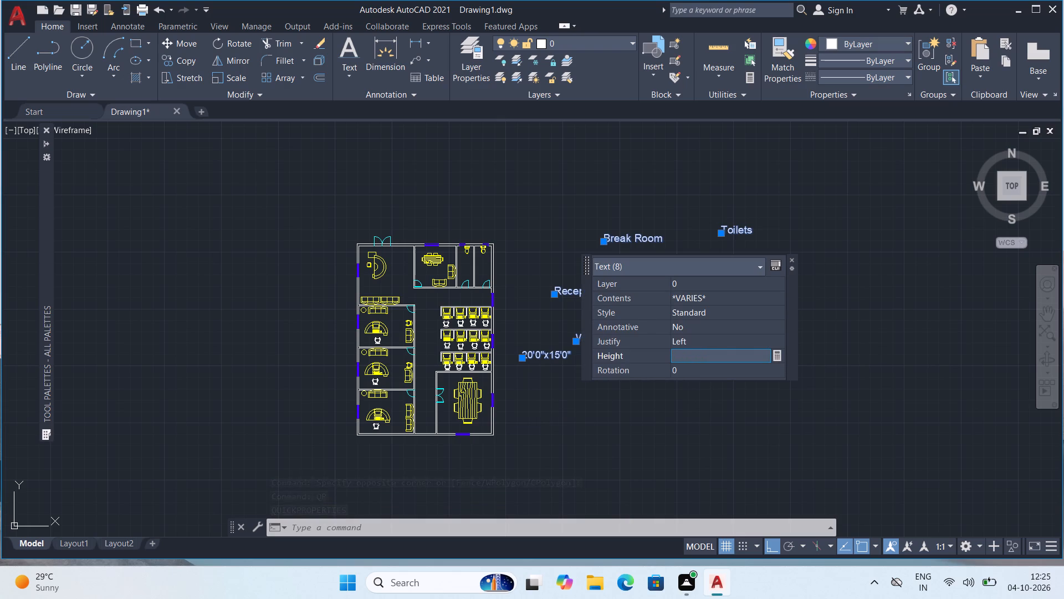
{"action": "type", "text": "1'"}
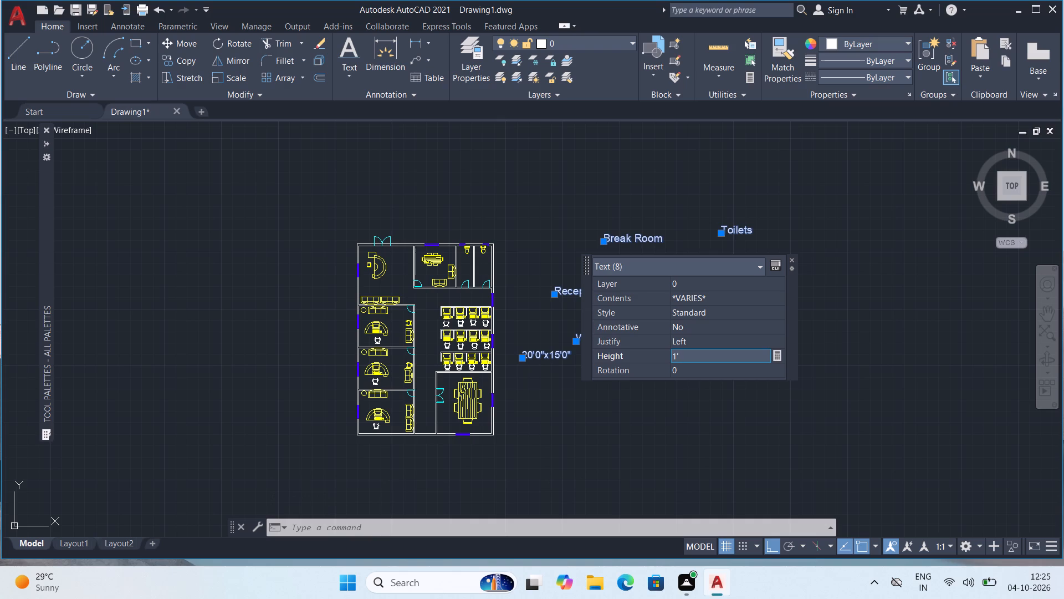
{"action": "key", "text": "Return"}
Set the text height of all the selected labels to 1'6" and clear the selection.
{"action": "left_click", "coordinate": [759, 357]}
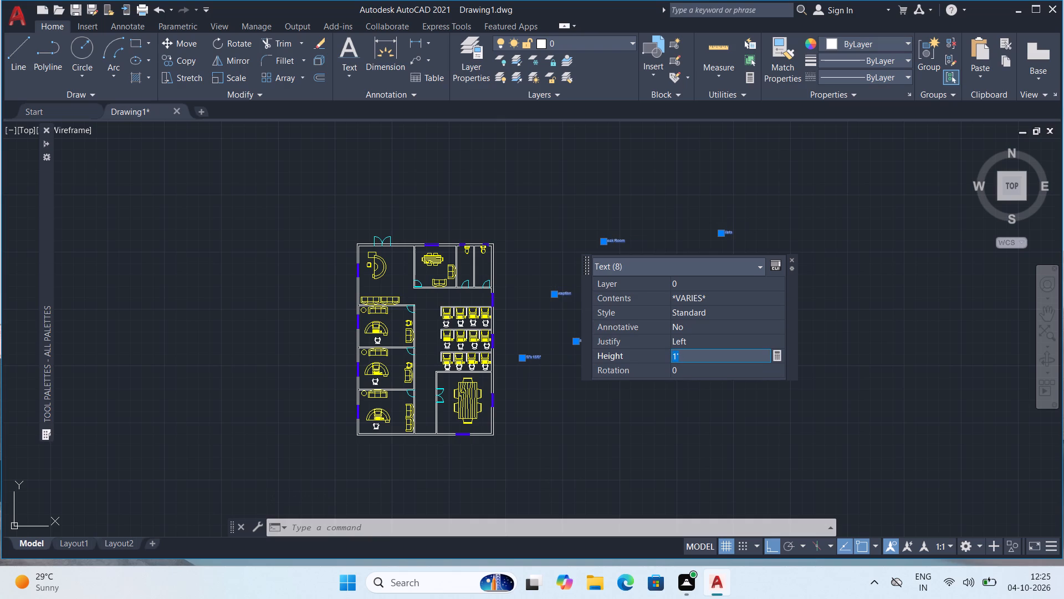
{"action": "type", "text": "1'"}
{"action": "key", "text": "6"}
{"action": "key", "text": "shift+quotedbl"}
{"action": "key", "text": "Return"}
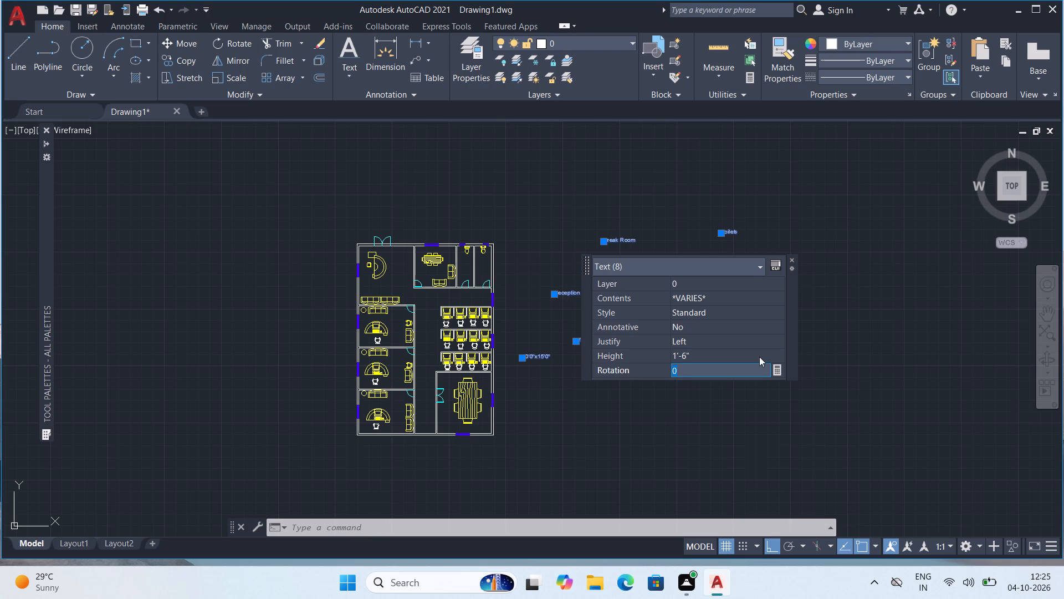
{"action": "key", "text": "Escape"}
{"action": "key", "text": "Escape"}
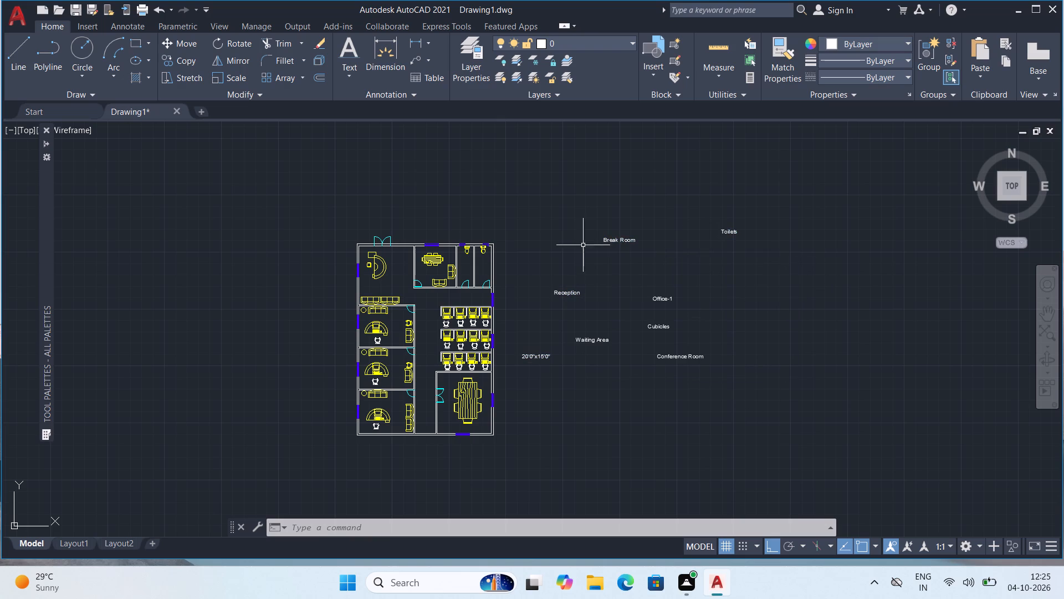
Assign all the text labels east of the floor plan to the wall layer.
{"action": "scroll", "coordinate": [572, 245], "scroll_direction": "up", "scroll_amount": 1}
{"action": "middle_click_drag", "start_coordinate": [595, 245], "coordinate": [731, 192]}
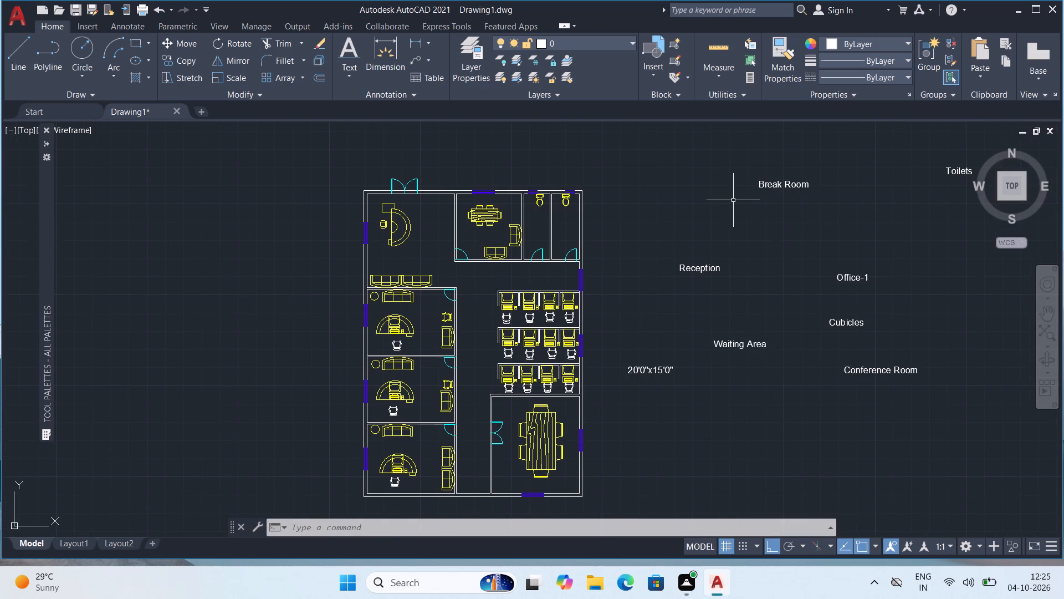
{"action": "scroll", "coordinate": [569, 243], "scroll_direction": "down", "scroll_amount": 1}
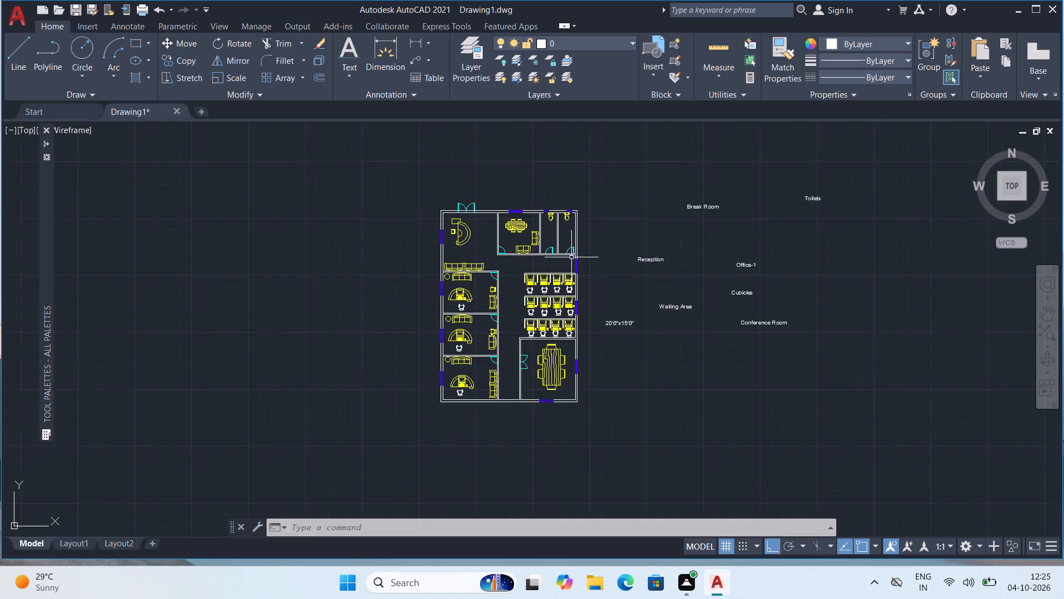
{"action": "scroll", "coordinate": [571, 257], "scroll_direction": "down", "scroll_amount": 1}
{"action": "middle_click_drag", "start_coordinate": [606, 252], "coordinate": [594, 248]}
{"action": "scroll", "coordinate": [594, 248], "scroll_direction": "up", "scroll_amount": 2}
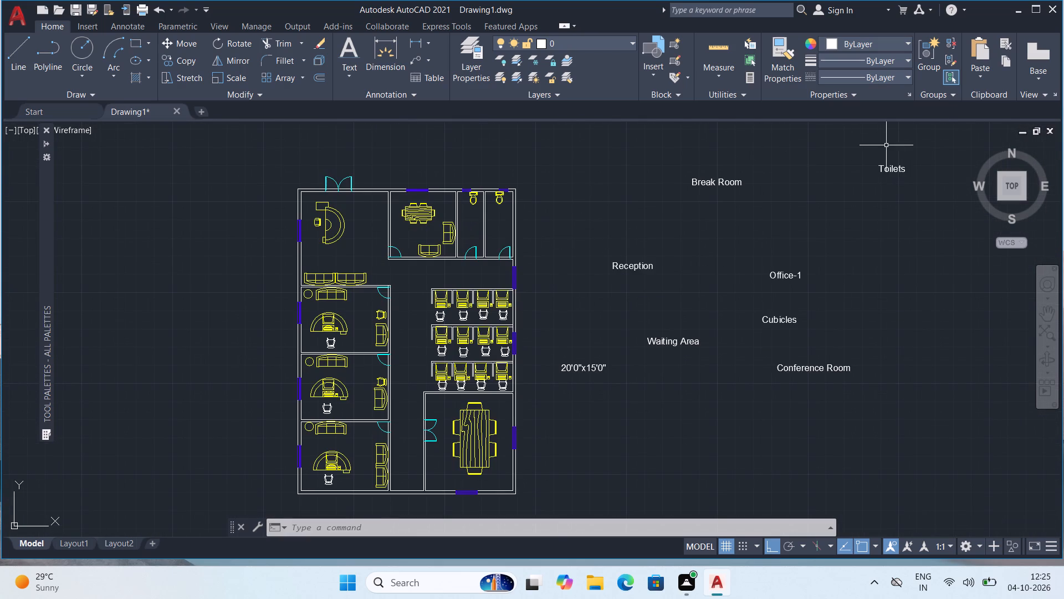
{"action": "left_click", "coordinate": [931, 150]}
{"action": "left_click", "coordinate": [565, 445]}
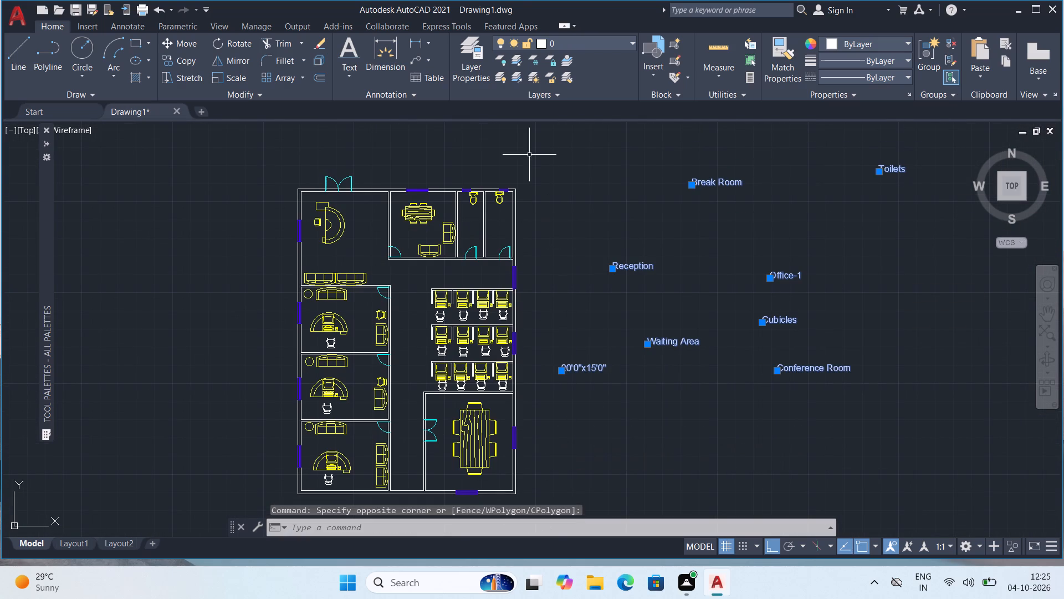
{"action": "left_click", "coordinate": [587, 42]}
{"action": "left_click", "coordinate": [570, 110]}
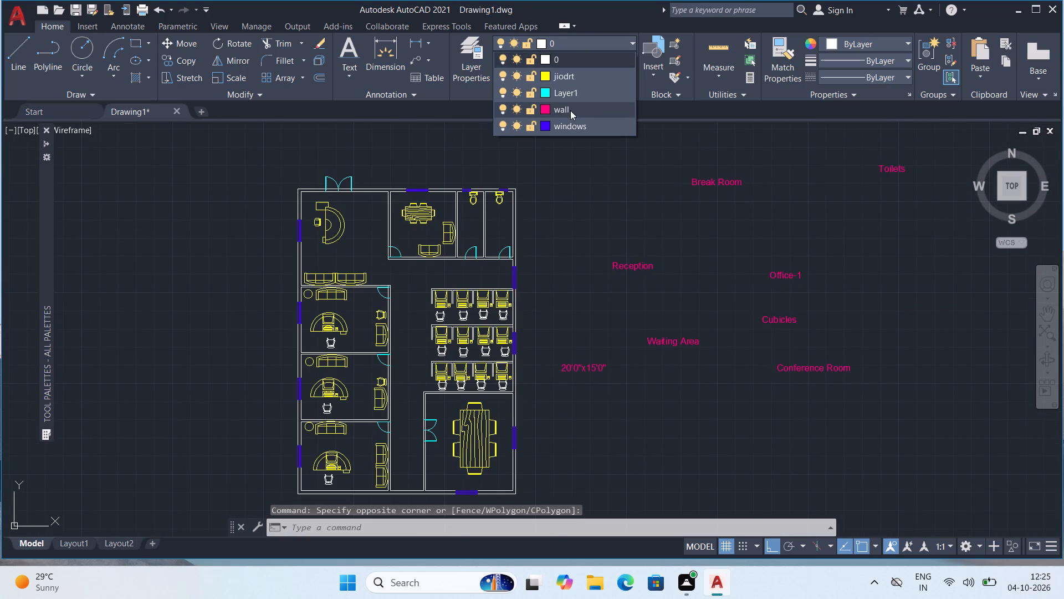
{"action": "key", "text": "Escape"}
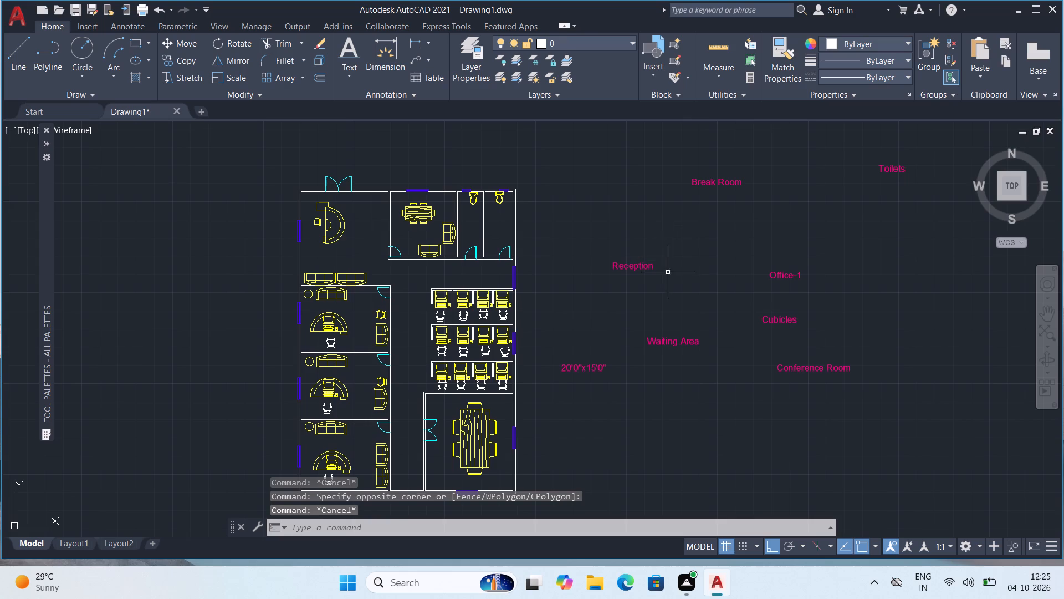
Assign all the text labels east of the floor plan to Layer1 and clear the selection.
{"action": "middle_click_drag", "start_coordinate": [668, 275], "coordinate": [613, 251]}
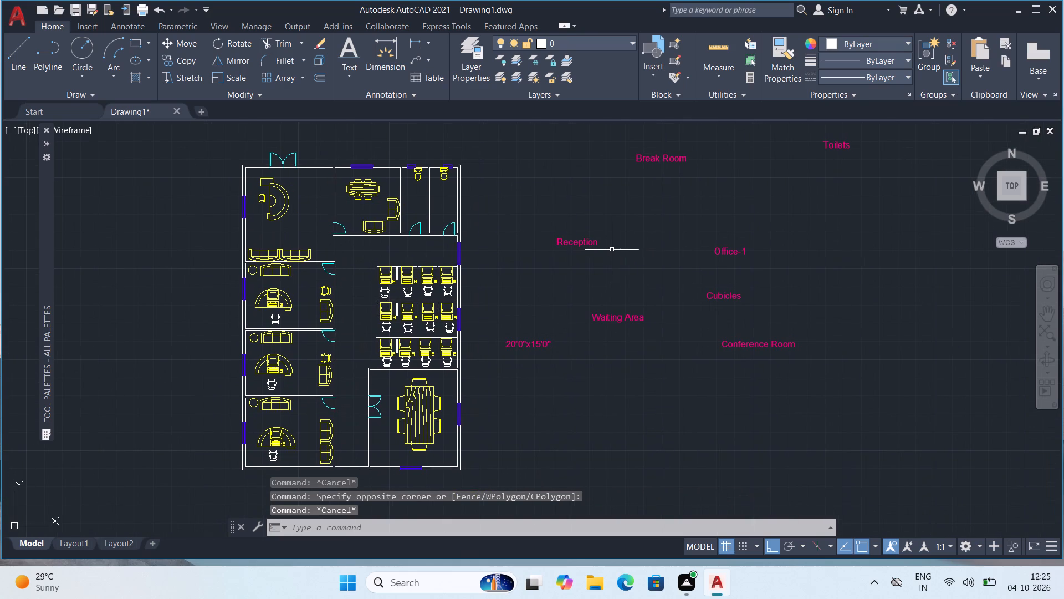
{"action": "middle_click_drag", "start_coordinate": [620, 350], "coordinate": [681, 390]}
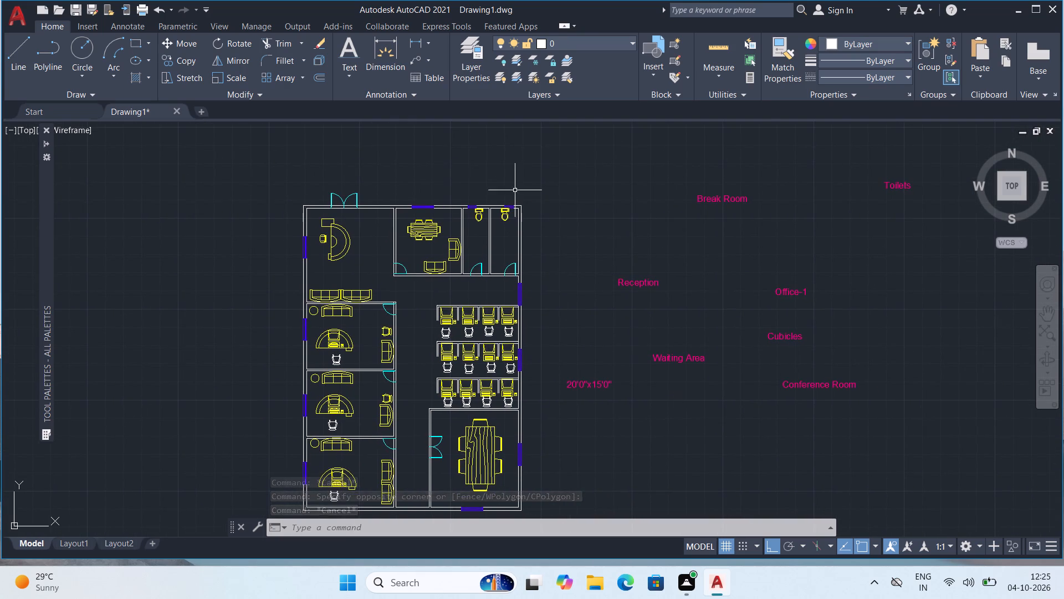
{"action": "left_click", "coordinate": [941, 165]}
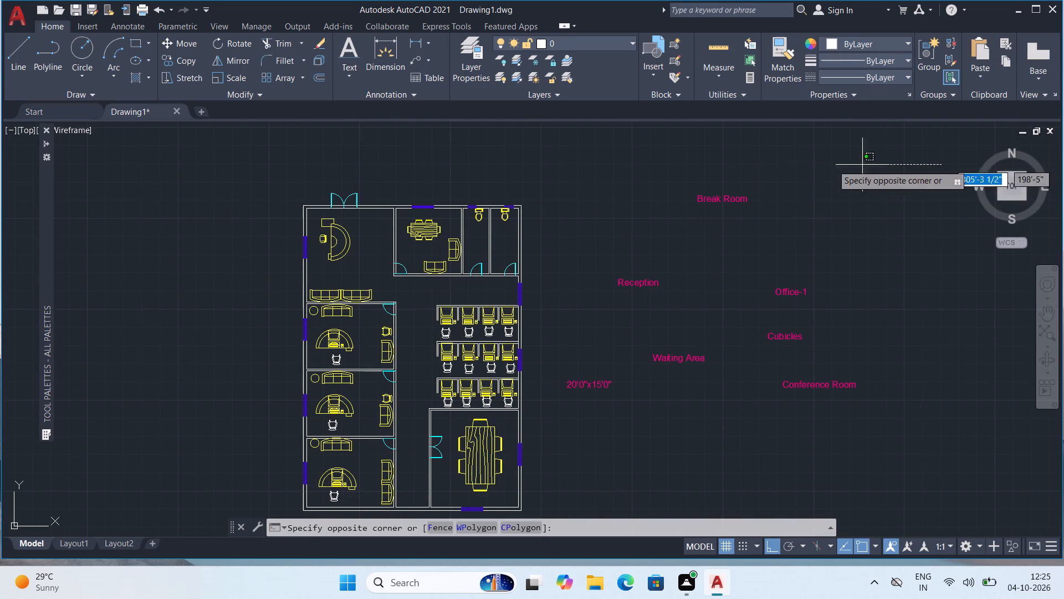
{"action": "left_click", "coordinate": [561, 440]}
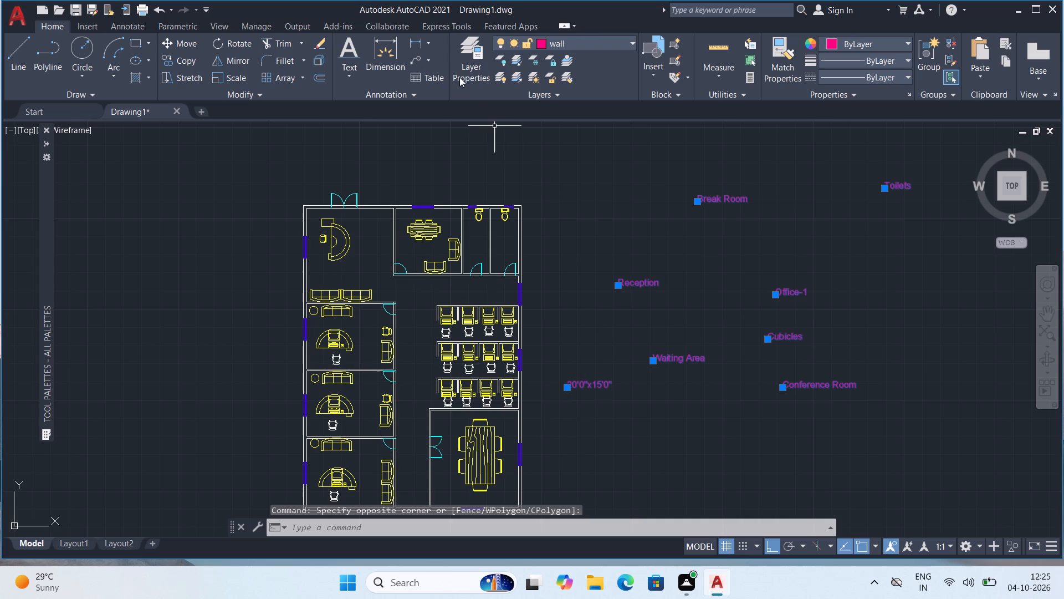
{"action": "left_click", "coordinate": [587, 42]}
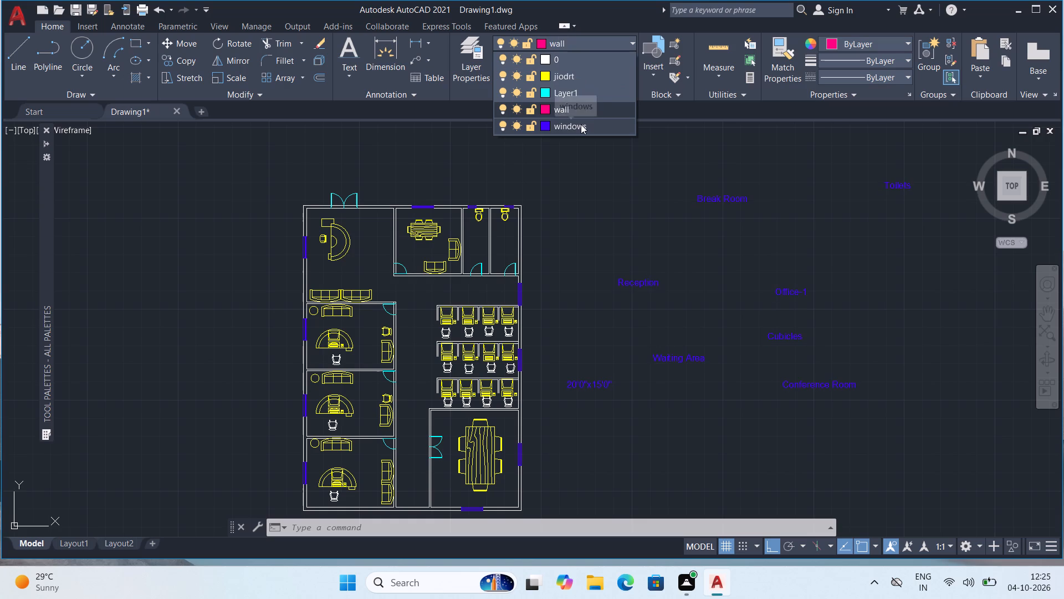
{"action": "left_click", "coordinate": [576, 95]}
{"action": "key", "text": "Escape"}
Select the Reception label east of the floor plan.
{"action": "middle_click_drag", "start_coordinate": [726, 306], "coordinate": [726, 297]}
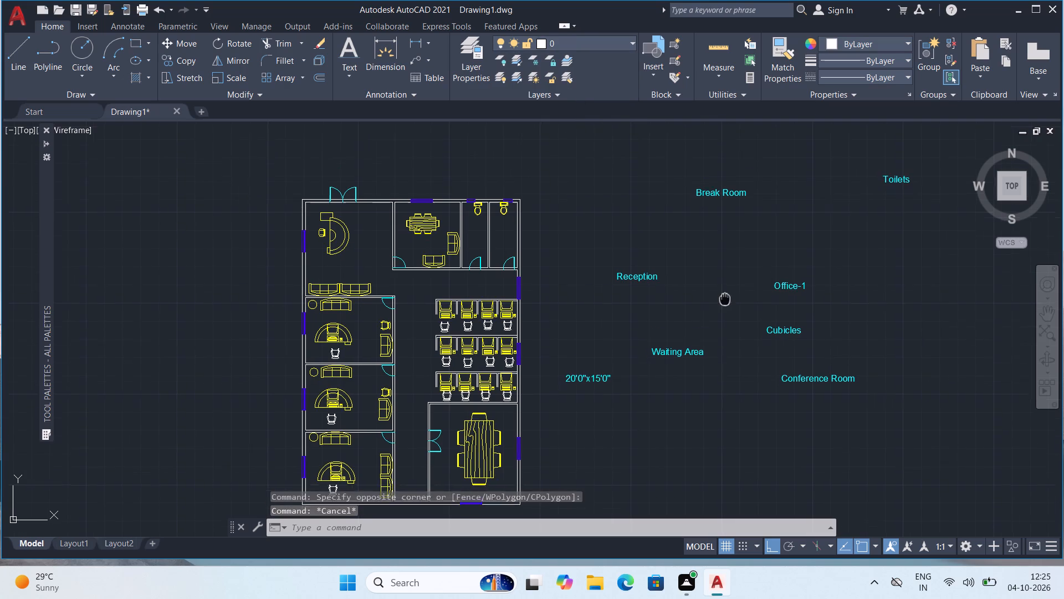
{"action": "middle_click_drag", "start_coordinate": [726, 297], "coordinate": [738, 291]}
{"action": "middle_click_drag", "start_coordinate": [726, 297], "coordinate": [731, 299]}
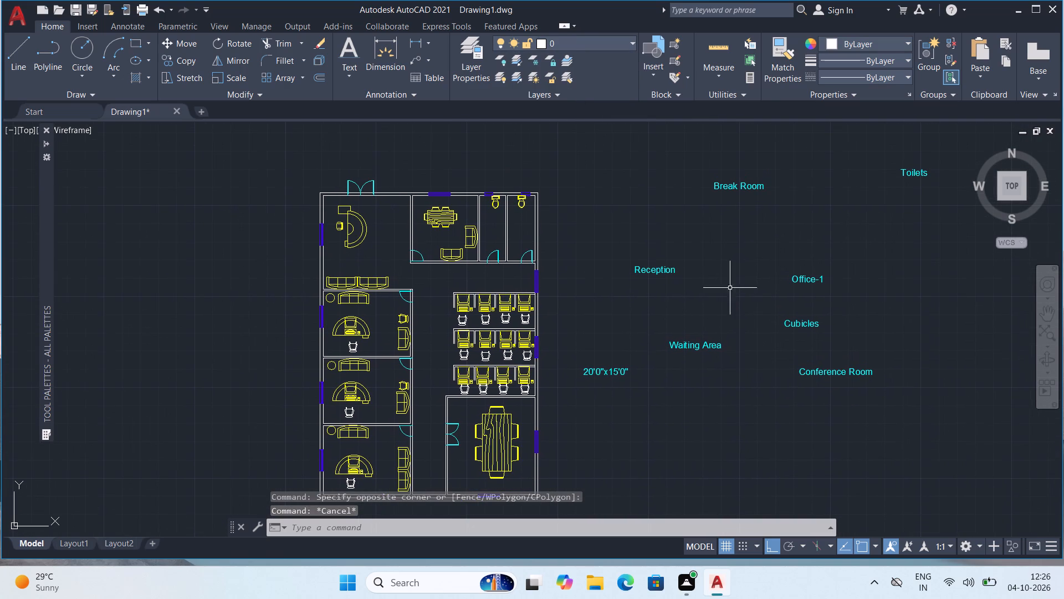
{"action": "left_click", "coordinate": [661, 268]}
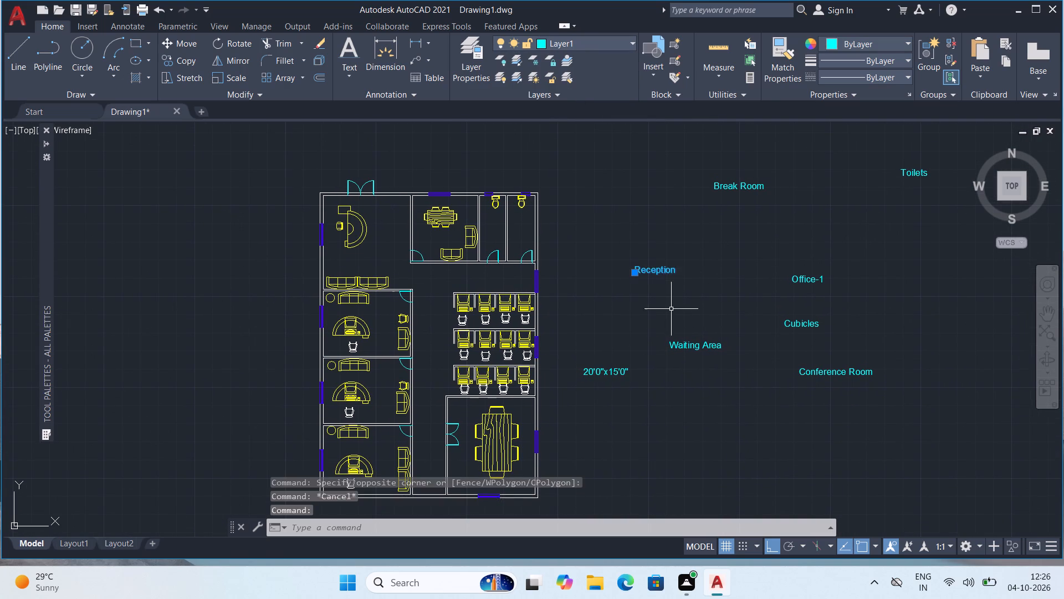
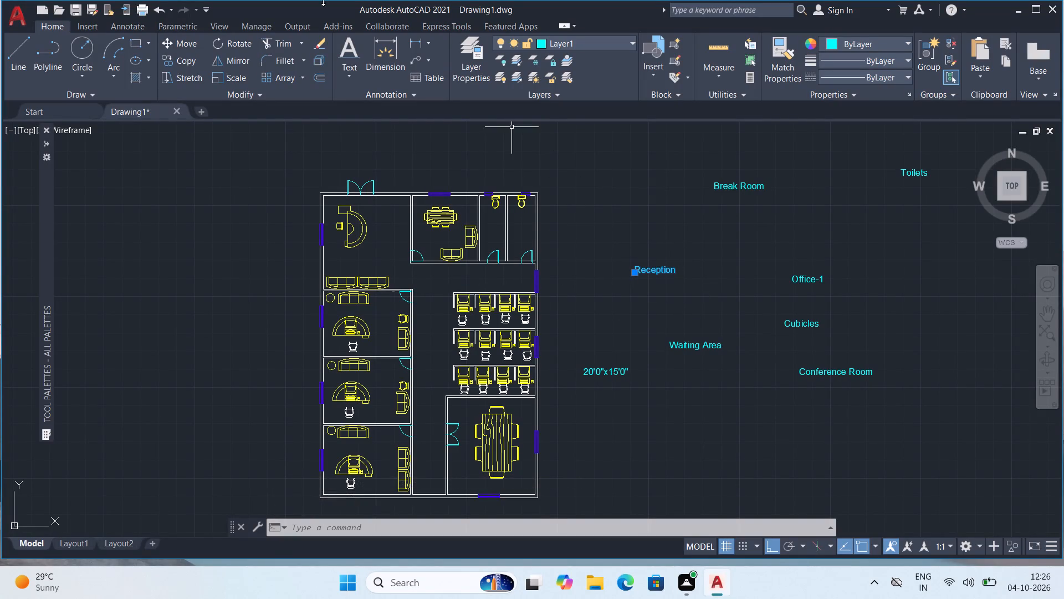
Rotate the Reception label east of the floor plan 270° so it reads vertically downward.
{"action": "left_click", "coordinate": [246, 40]}
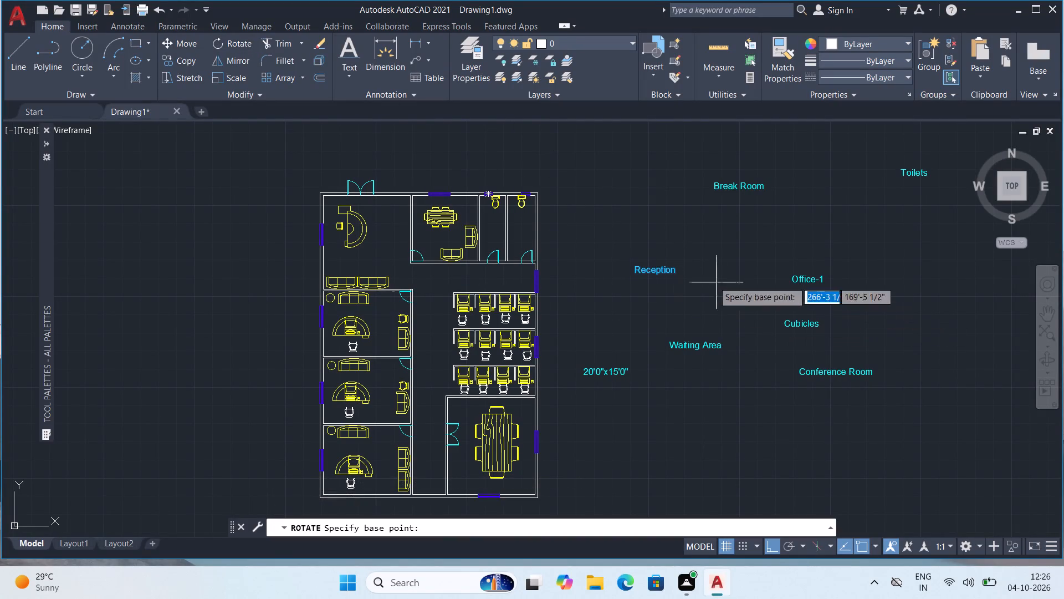
{"action": "left_click", "coordinate": [640, 274]}
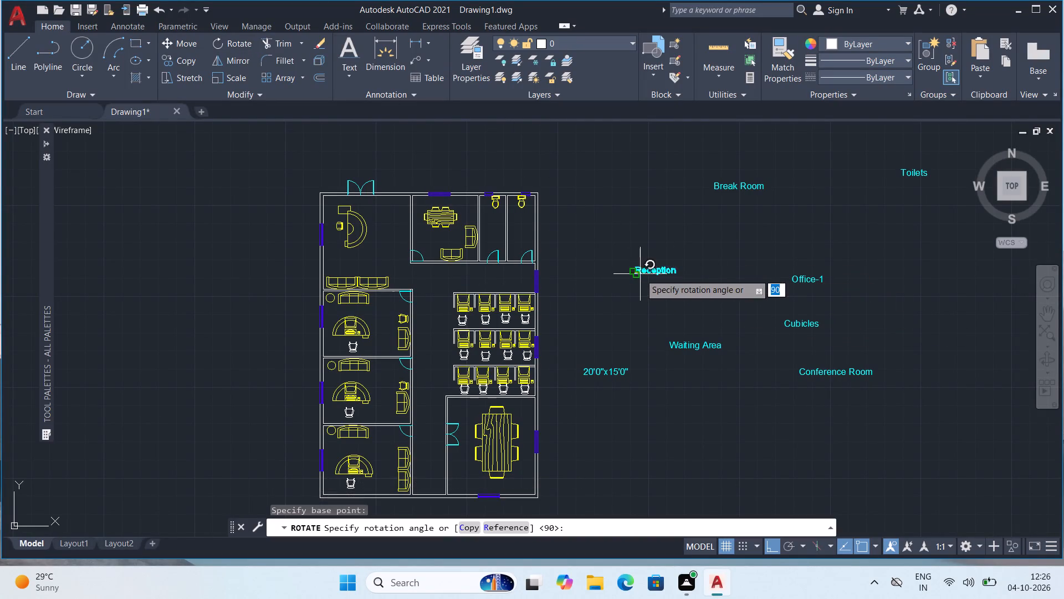
{"action": "left_click", "coordinate": [621, 316]}
Copy the vertical Reception label into the reception room, east of the curved desk.
{"action": "left_click", "coordinate": [636, 299]}
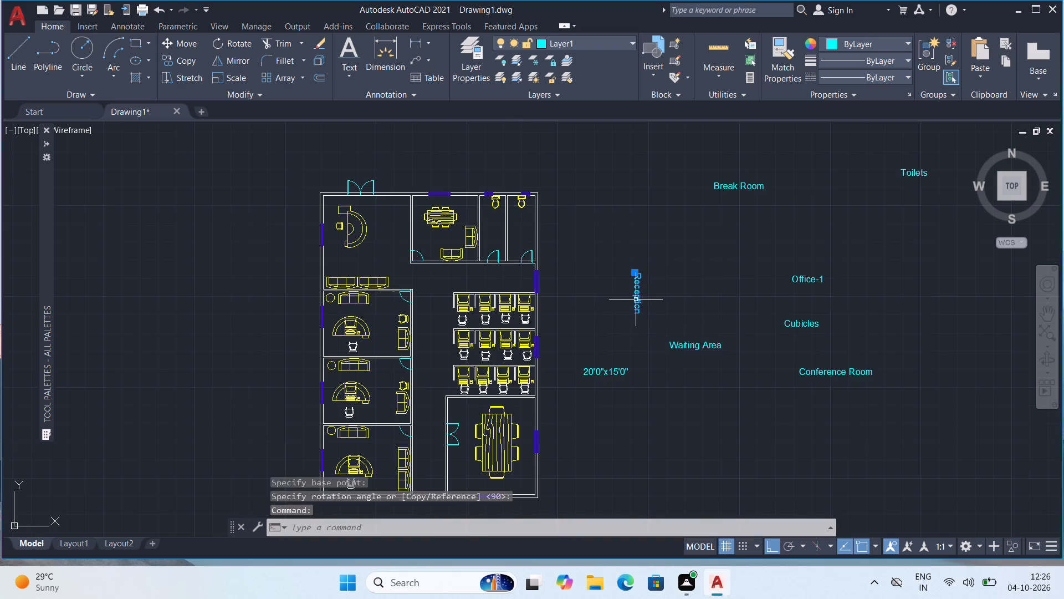
{"action": "key", "text": "ctrl+c"}
{"action": "key", "text": "ctrl+v"}
{"action": "scroll", "coordinate": [383, 225], "scroll_direction": "up", "scroll_amount": 2}
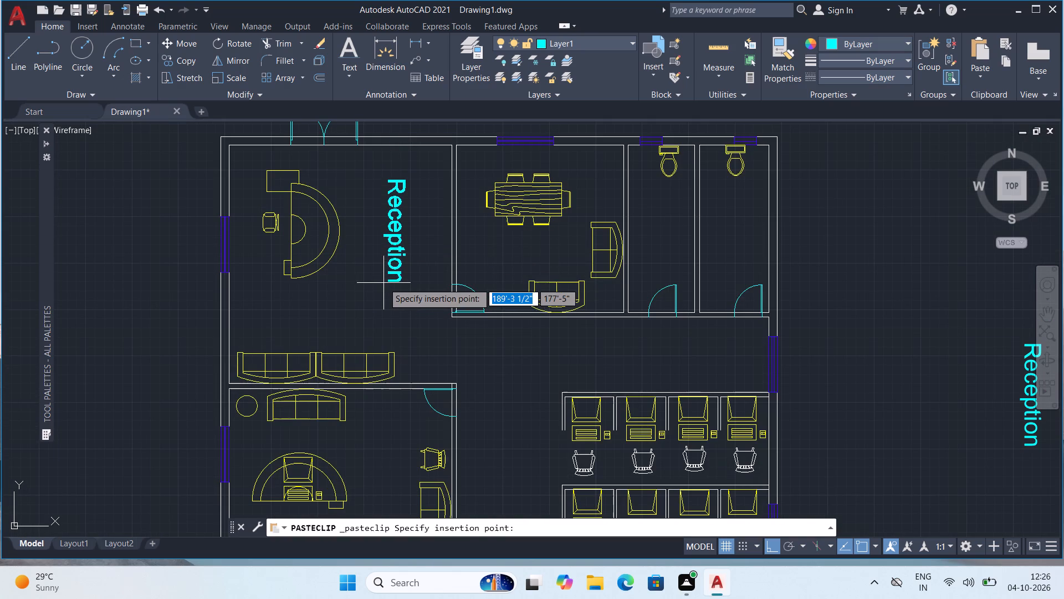
{"action": "left_click", "coordinate": [383, 282]}
{"action": "scroll", "coordinate": [676, 282], "scroll_direction": "down", "scroll_amount": 1}
Rotate the 20'0"x15'0" label east of the floor plan 270° so it reads vertically downward.
{"action": "middle_click_drag", "start_coordinate": [721, 341], "coordinate": [677, 247]}
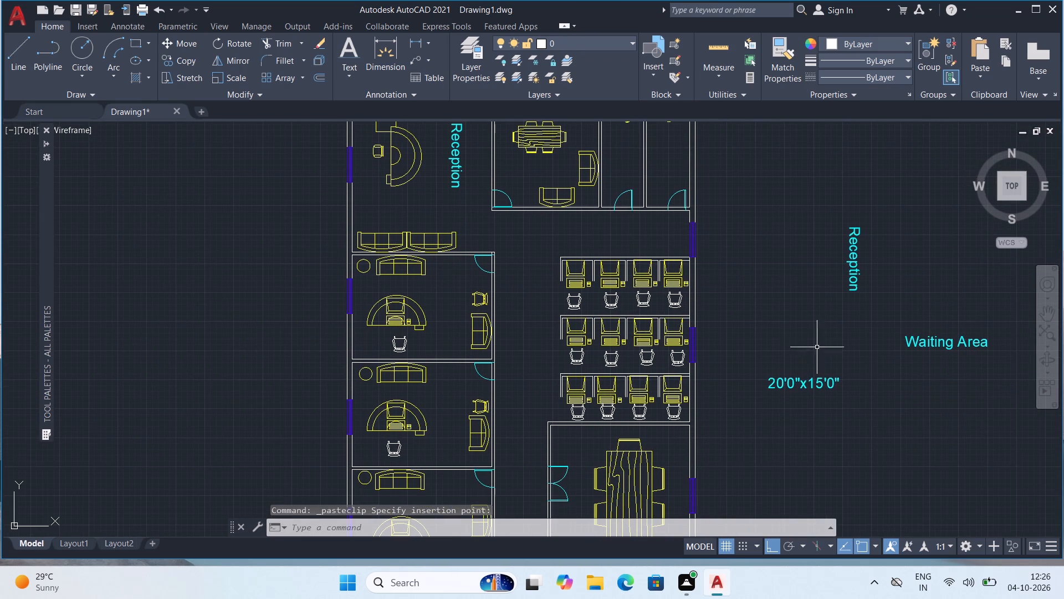
{"action": "left_click", "coordinate": [812, 379]}
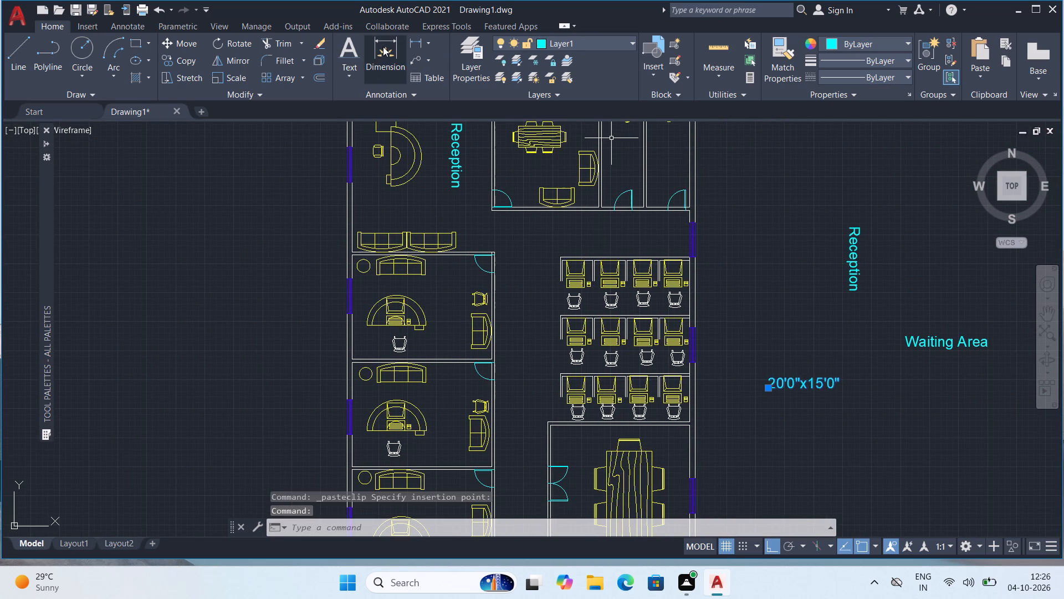
{"action": "left_click", "coordinate": [233, 39]}
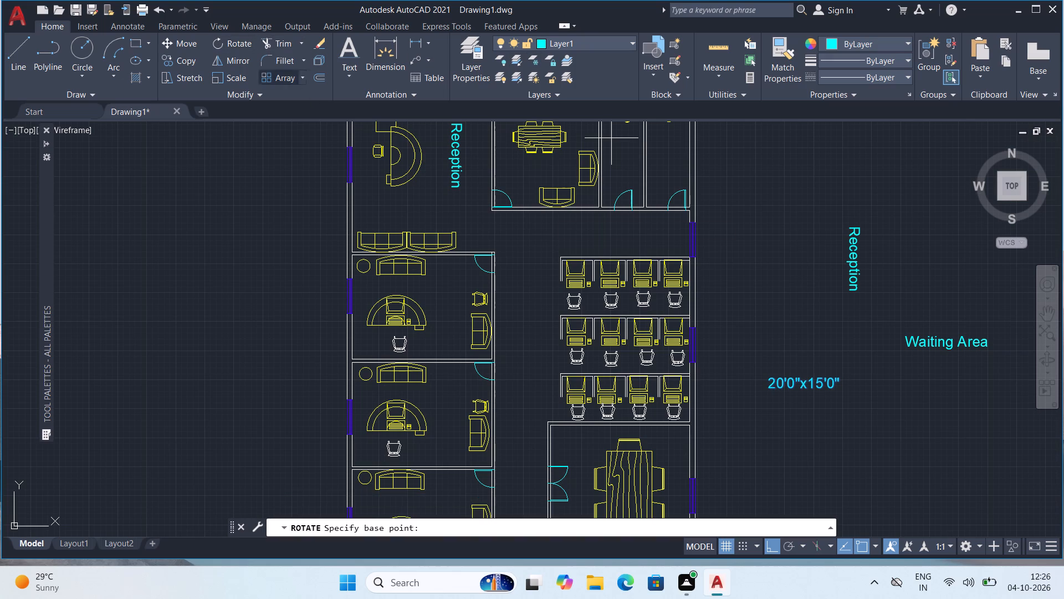
{"action": "left_click", "coordinate": [831, 384]}
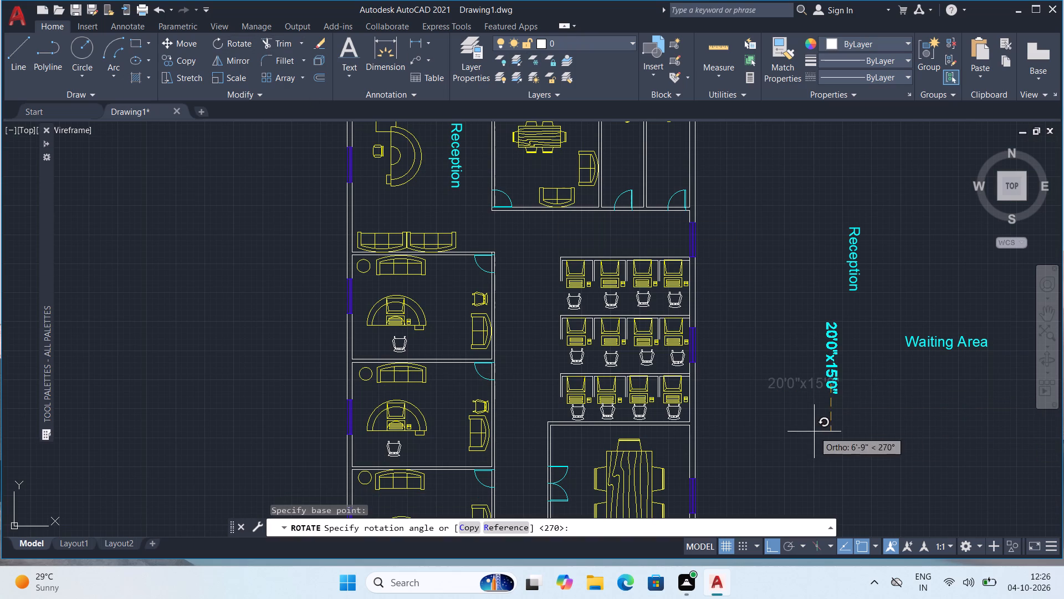
{"action": "left_click", "coordinate": [814, 432]}
Copy the vertical 20'0"x15'0" label into the reception room, between the curved desk and the Reception label.
{"action": "left_click", "coordinate": [832, 356]}
{"action": "key", "text": "ctrl+c"}
{"action": "key", "text": "ctrl+v"}
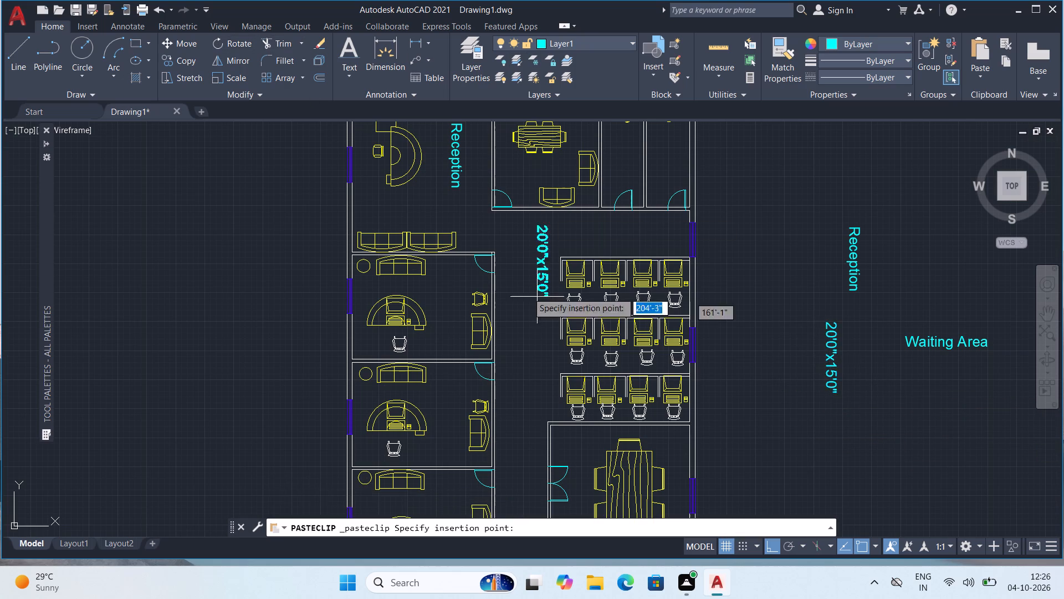
{"action": "middle_click_drag", "start_coordinate": [474, 256], "coordinate": [543, 361]}
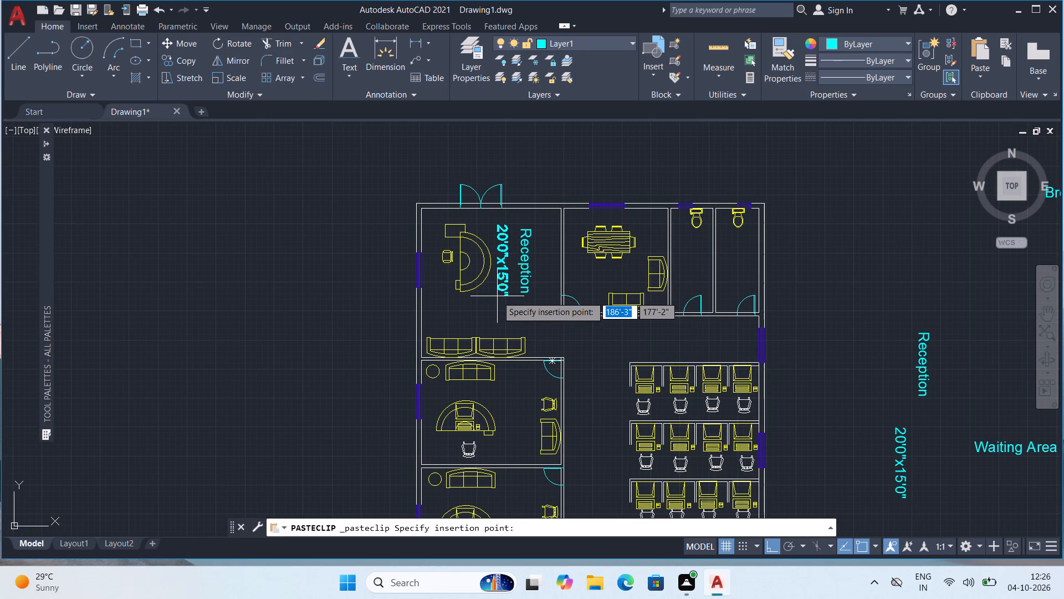
{"action": "left_click", "coordinate": [497, 296]}
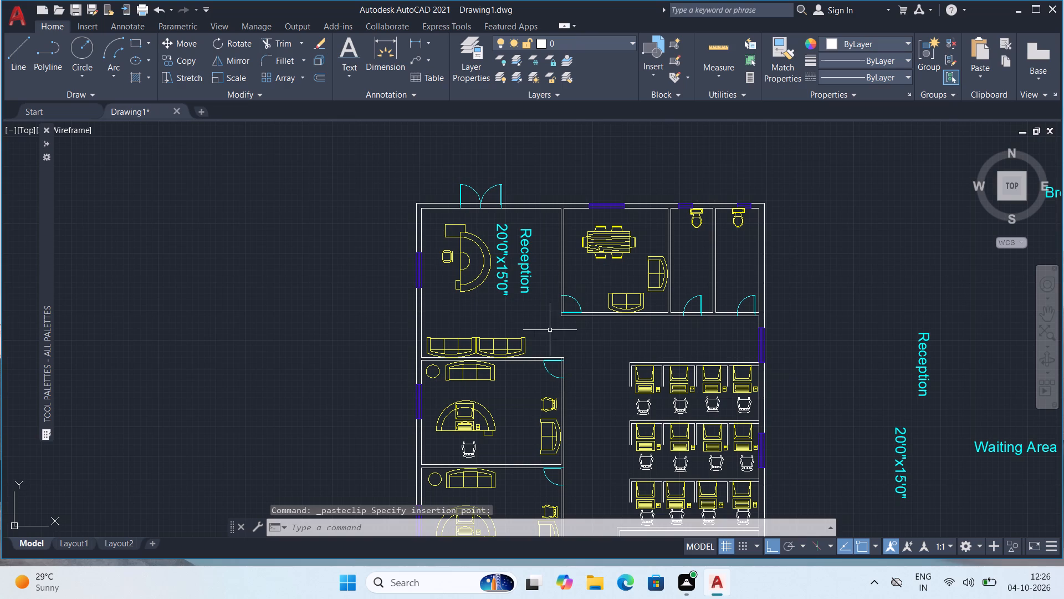
Copy the Waiting Area label into the reception room, just above the two sofas on its south wall.
{"action": "scroll", "coordinate": [581, 359], "scroll_direction": "down", "scroll_amount": 1}
{"action": "middle_click_drag", "start_coordinate": [554, 318], "coordinate": [518, 275]}
{"action": "scroll", "coordinate": [518, 275], "scroll_direction": "up", "scroll_amount": 1}
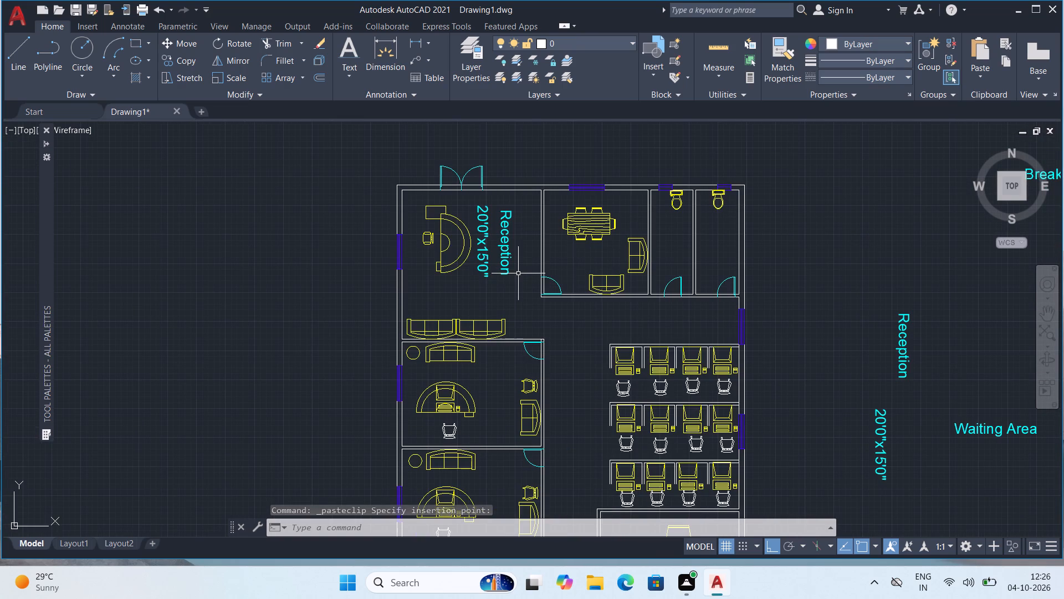
{"action": "middle_click_drag", "start_coordinate": [544, 322], "coordinate": [463, 311]}
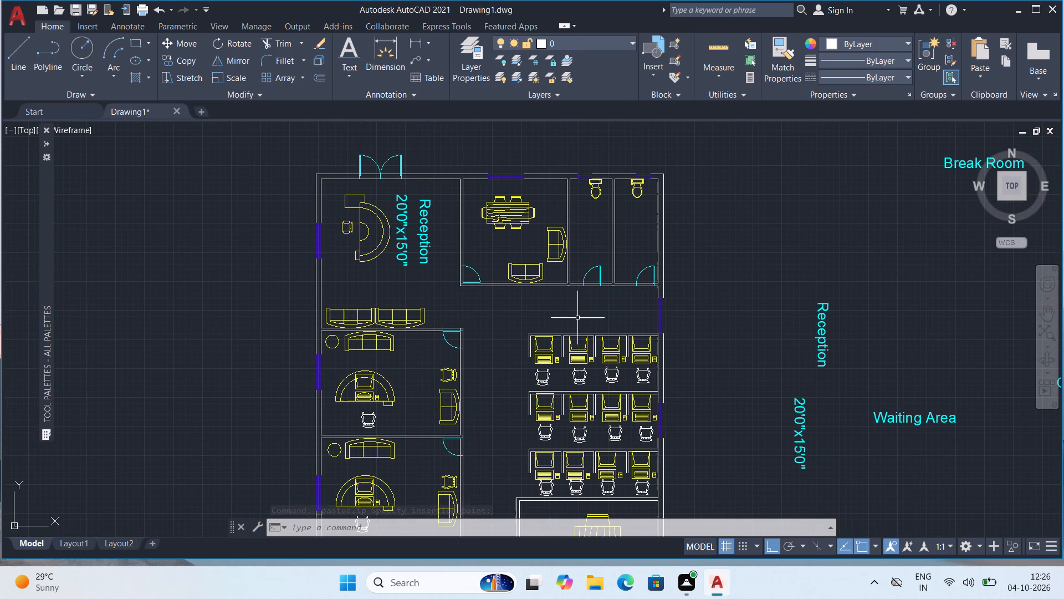
{"action": "scroll", "coordinate": [733, 310], "scroll_direction": "down", "scroll_amount": 1}
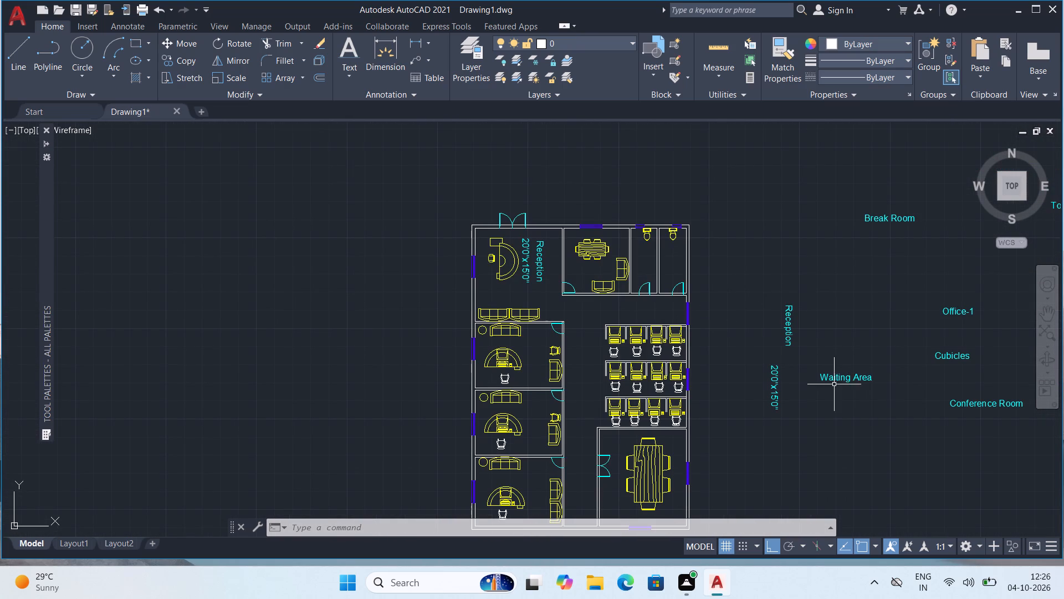
{"action": "left_click", "coordinate": [838, 377]}
{"action": "key", "text": "ctrl+c"}
{"action": "key", "text": "ctrl+v"}
{"action": "scroll", "coordinate": [607, 306], "scroll_direction": "up", "scroll_amount": 2, "text": "ctrl"}
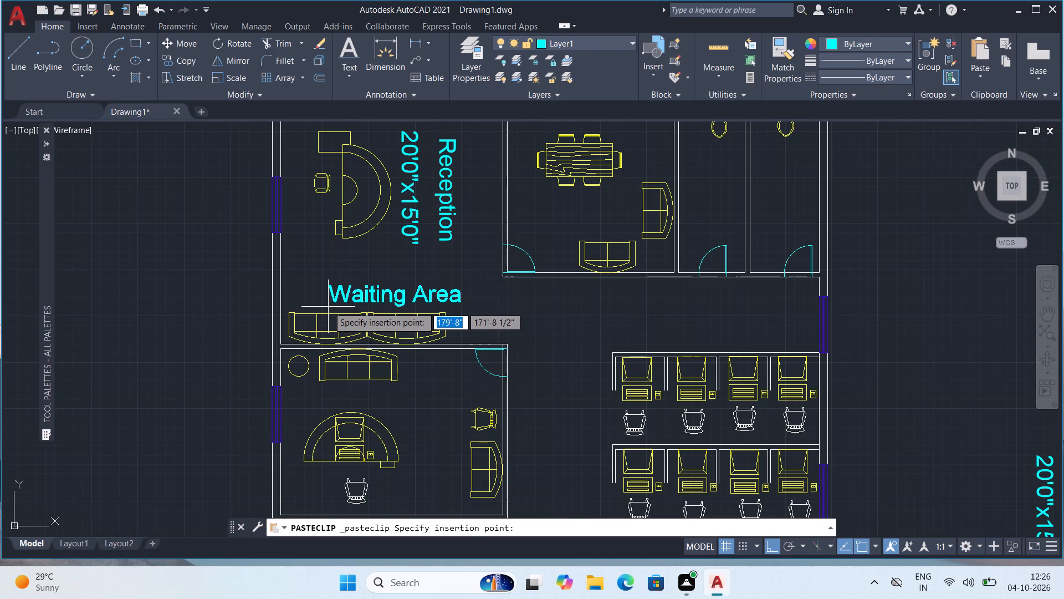
{"action": "left_click", "coordinate": [328, 307]}
Measure the interior width and depth of the room between the reception and the toilets.
{"action": "scroll", "coordinate": [457, 304], "scroll_direction": "down", "scroll_amount": 1}
{"action": "scroll", "coordinate": [665, 320], "scroll_direction": "down", "scroll_amount": 1}
{"action": "middle_click_drag", "start_coordinate": [688, 339], "coordinate": [615, 277]}
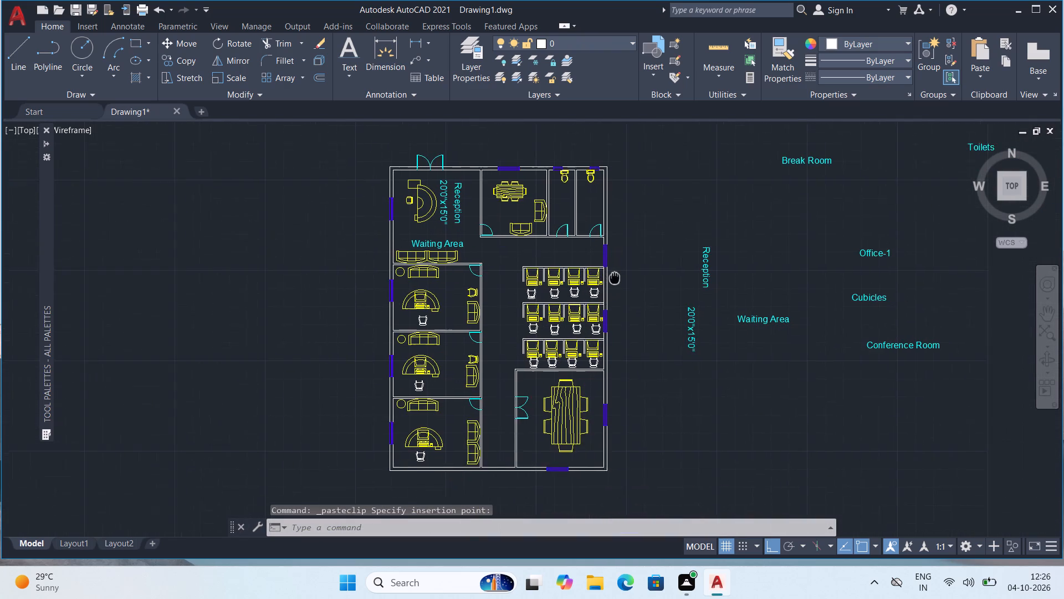
{"action": "middle_click_drag", "start_coordinate": [615, 277], "coordinate": [597, 297]}
{"action": "scroll", "coordinate": [526, 189], "scroll_direction": "up", "scroll_amount": 2}
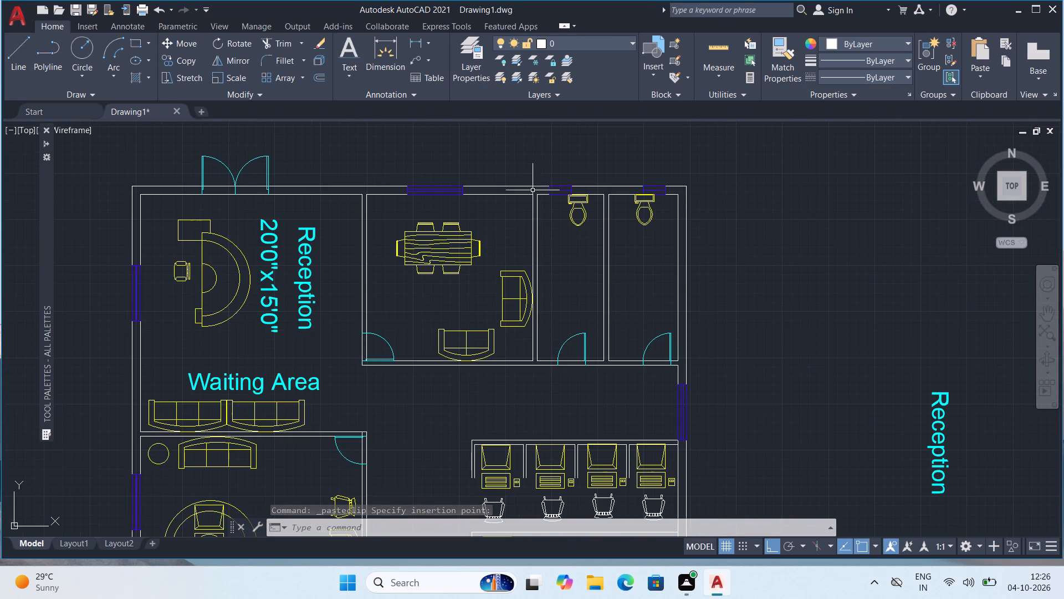
{"action": "left_click", "coordinate": [708, 40]}
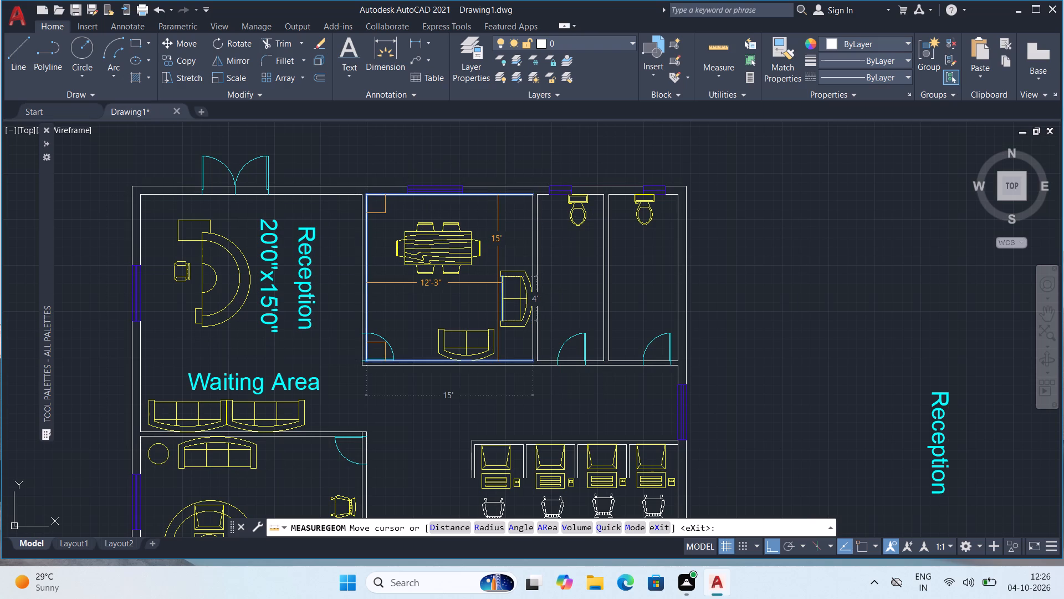
{"action": "scroll", "coordinate": [500, 280], "scroll_direction": "down", "scroll_amount": 1}
{"action": "key", "text": "Escape"}
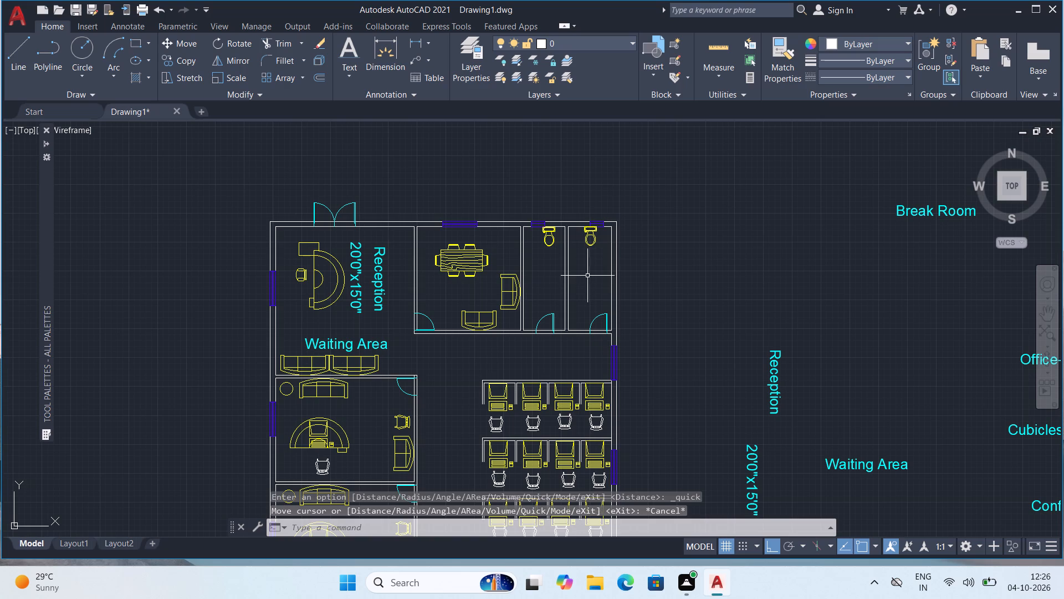
Rotate the 20'0"x15'0" label east of the floor plan back to horizontal.
{"action": "middle_click_drag", "start_coordinate": [805, 372], "coordinate": [778, 267]}
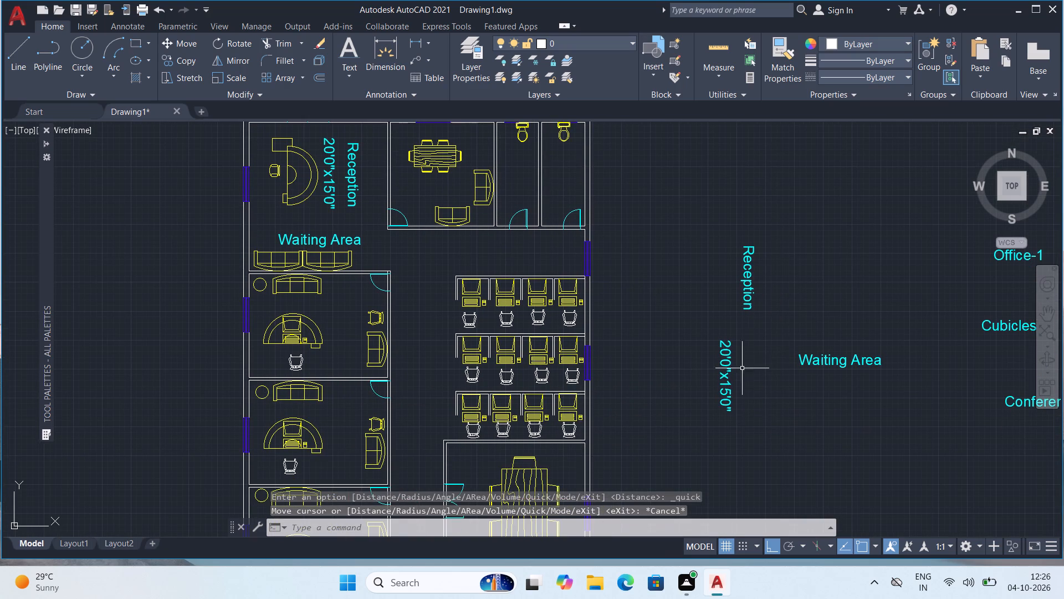
{"action": "left_click", "coordinate": [728, 375]}
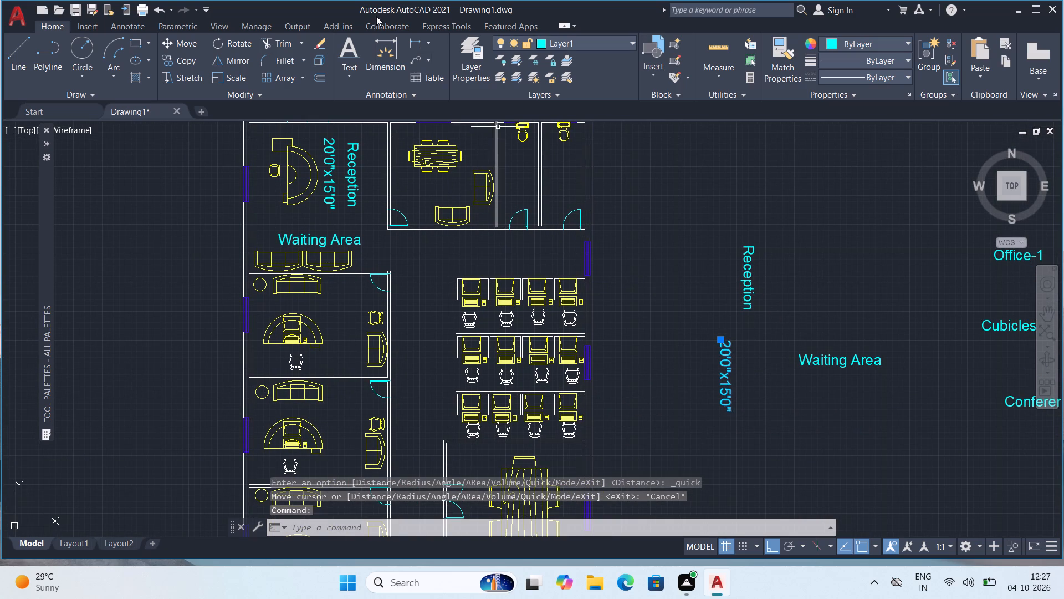
{"action": "left_click", "coordinate": [240, 42]}
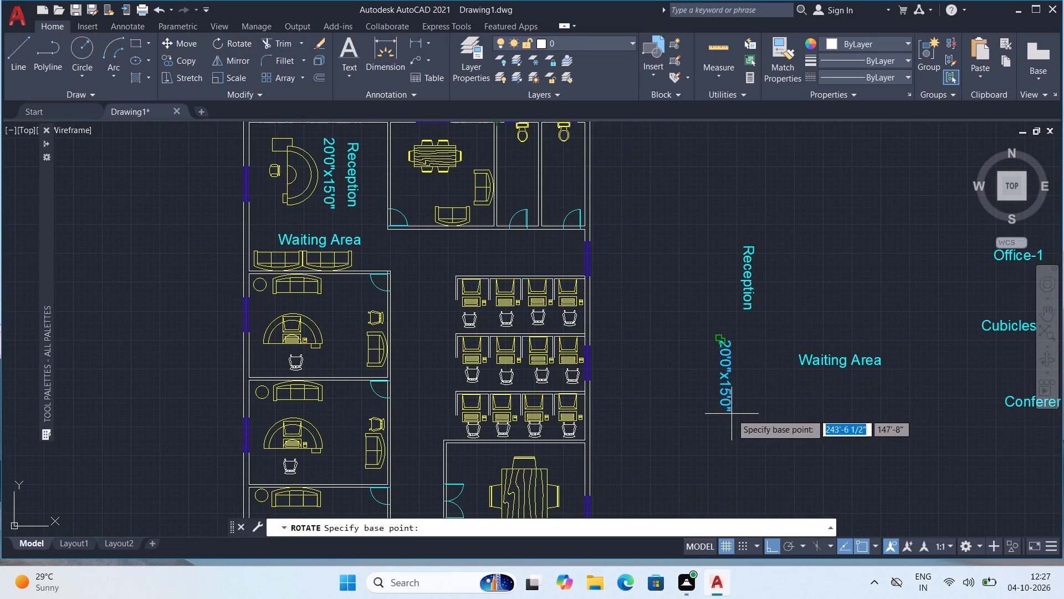
{"action": "left_click", "coordinate": [731, 411]}
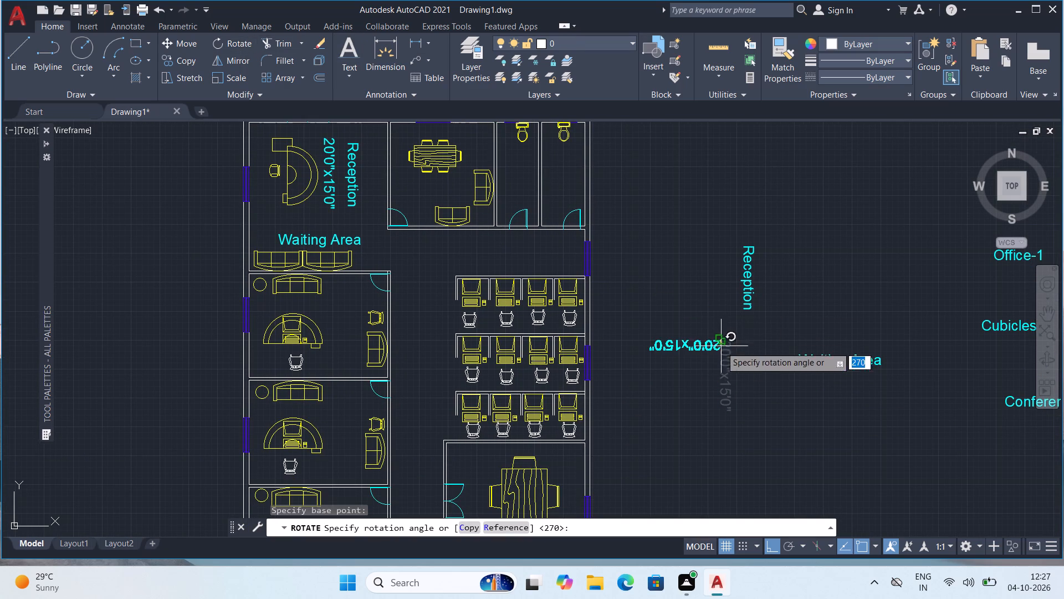
{"action": "left_click", "coordinate": [718, 332]}
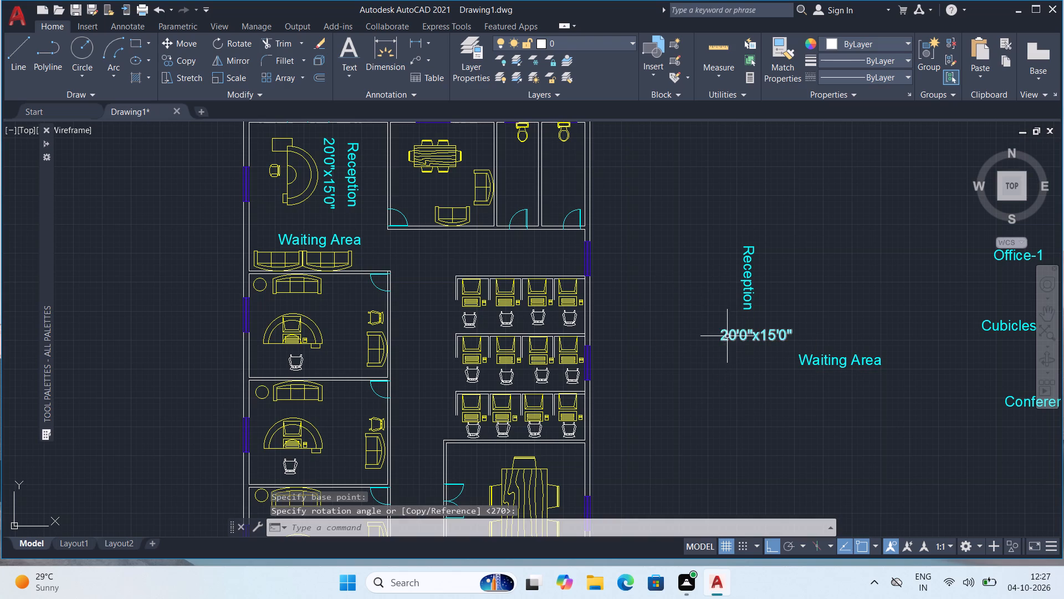
Change the horizontal dimension label east of the floor plan to read 15'0"x15'0".
{"action": "double_click", "coordinate": [728, 336]}
{"action": "scroll", "coordinate": [731, 339], "scroll_direction": "up", "scroll_amount": 3}
{"action": "left_click", "coordinate": [756, 323]}
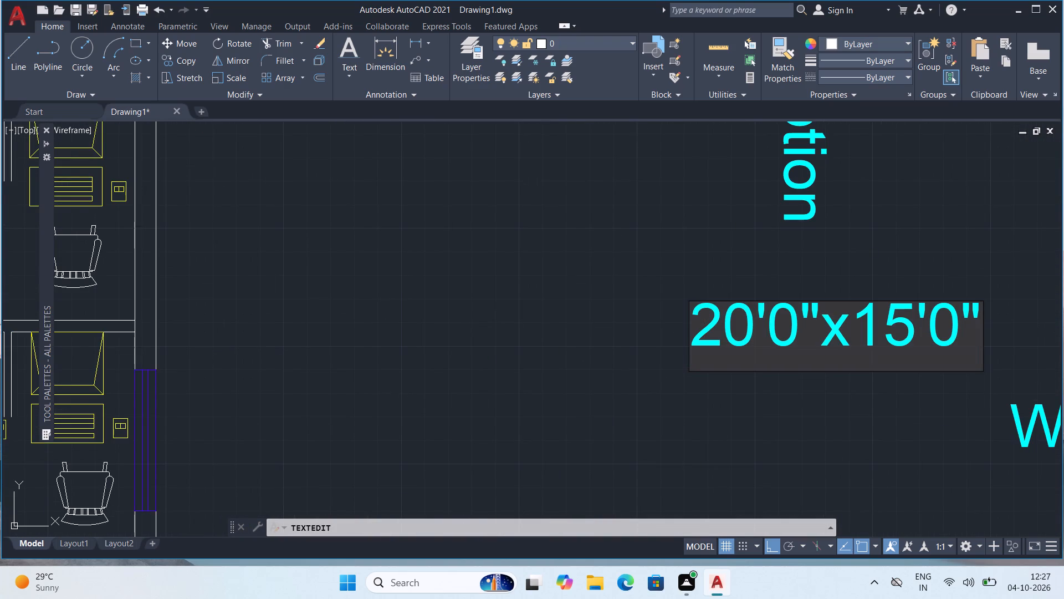
{"action": "key", "text": "BackSpace"}
{"action": "key", "text": "BackSpace"}
{"action": "type", "text": "15"}
{"action": "key", "text": "Return"}
{"action": "key", "text": "Escape"}
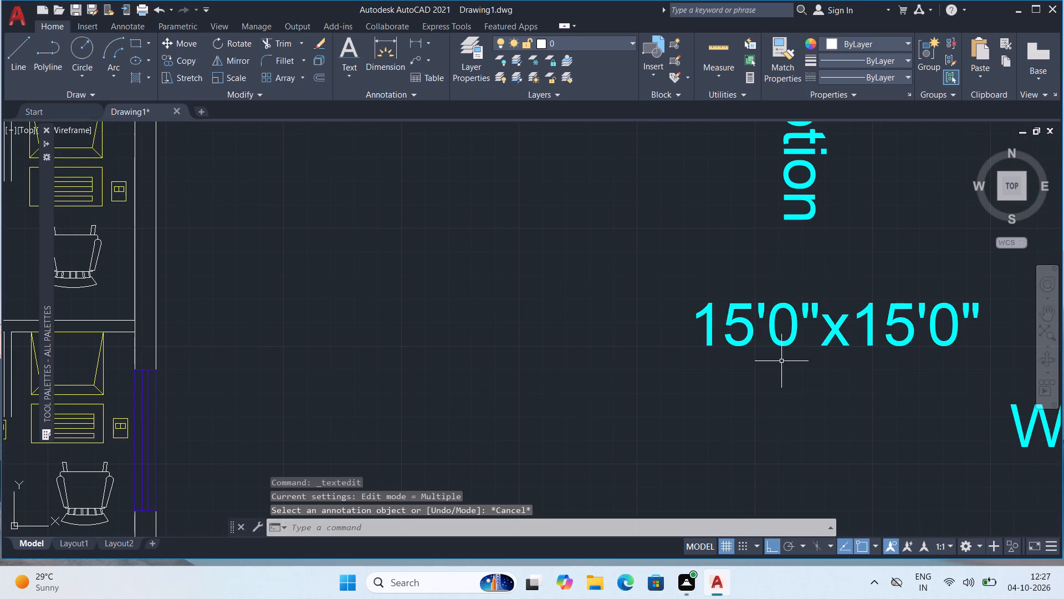
Copy the 15'0"x15'0" label into the room between the reception and the toilets, below its dining table.
{"action": "scroll", "coordinate": [794, 367], "scroll_direction": "down", "scroll_amount": 3}
{"action": "middle_click_drag", "start_coordinate": [853, 338], "coordinate": [826, 384]}
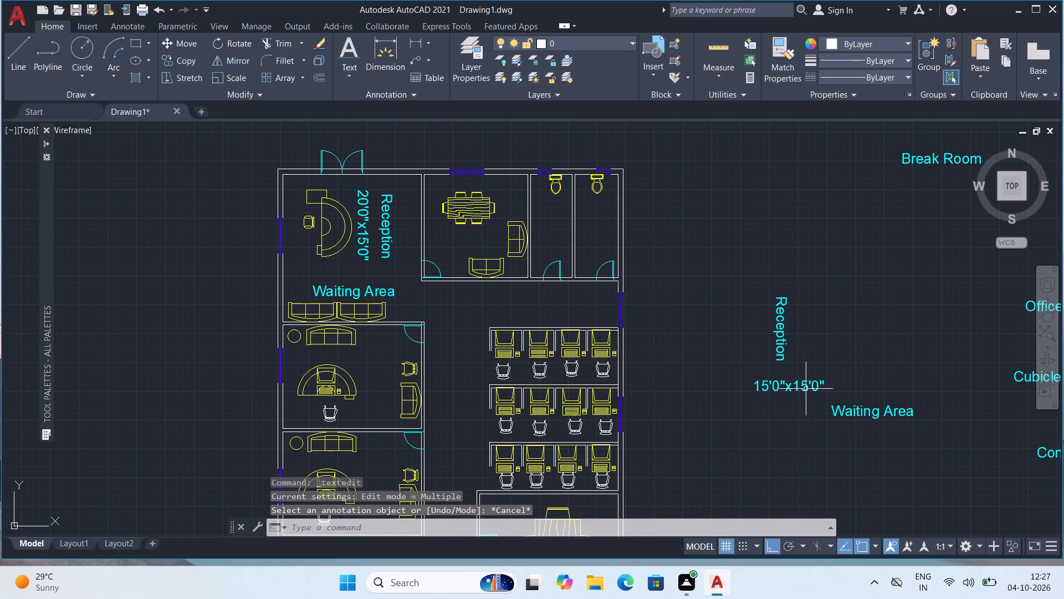
{"action": "left_click", "coordinate": [805, 388]}
{"action": "key", "text": "ctrl+c"}
{"action": "key", "text": "ctrl+v"}
{"action": "scroll", "coordinate": [492, 239], "scroll_direction": "up", "scroll_amount": 2}
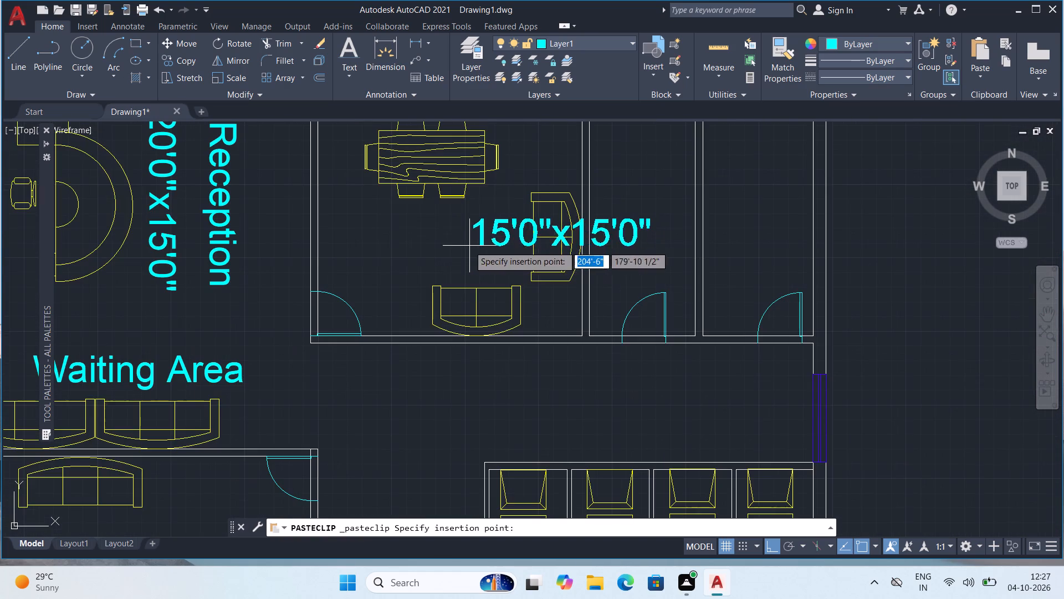
{"action": "left_click", "coordinate": [347, 252]}
Copy the Break Room label into the room beside the toilets, directly above its 15'0"x15'0" label.
{"action": "scroll", "coordinate": [418, 281], "scroll_direction": "down", "scroll_amount": 2}
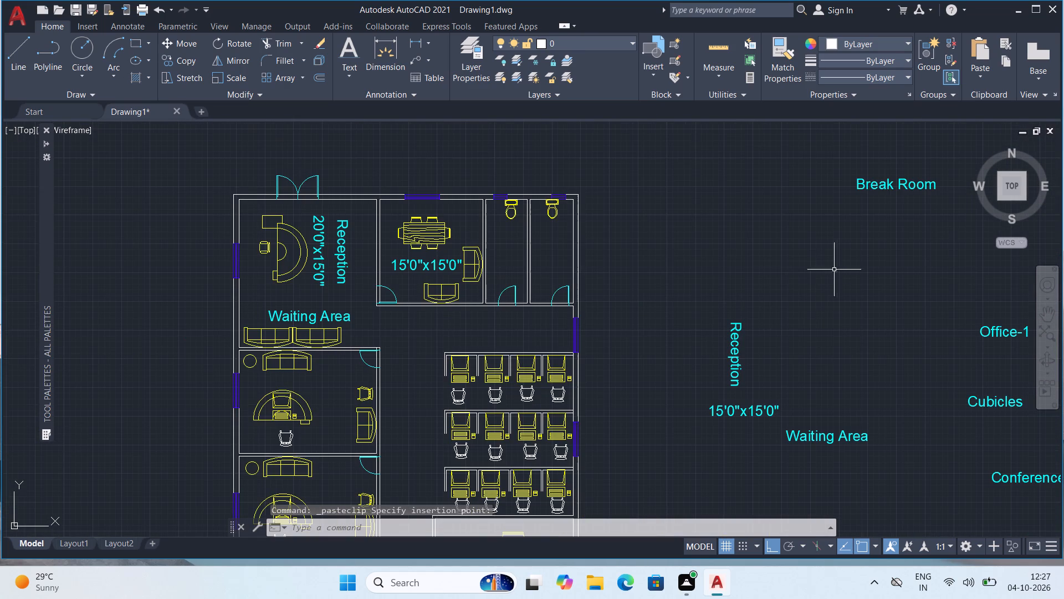
{"action": "left_click", "coordinate": [817, 436]}
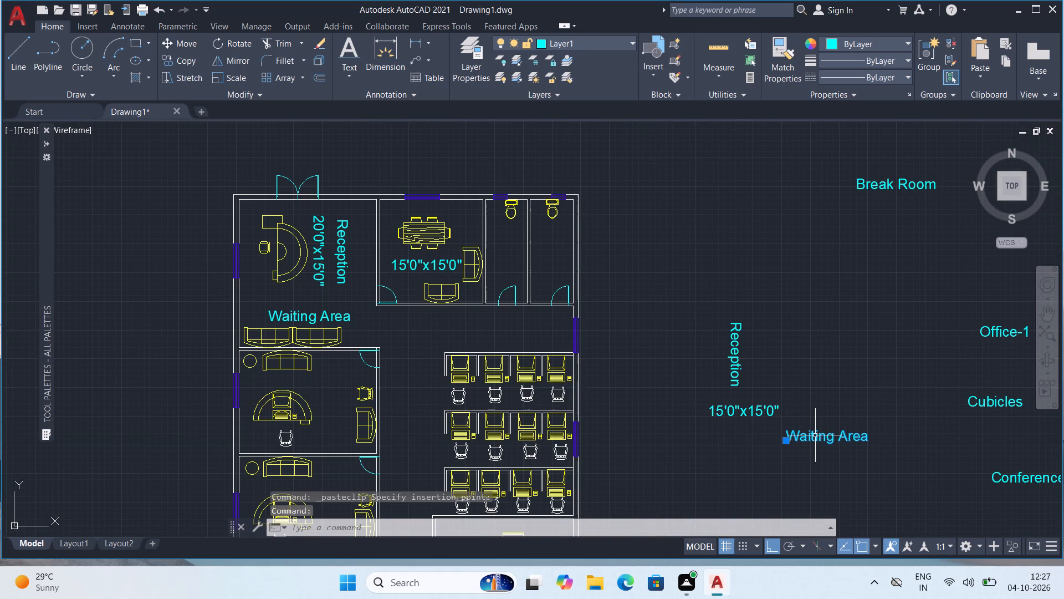
{"action": "key", "text": "Escape"}
{"action": "middle_click_drag", "start_coordinate": [845, 413], "coordinate": [648, 416]}
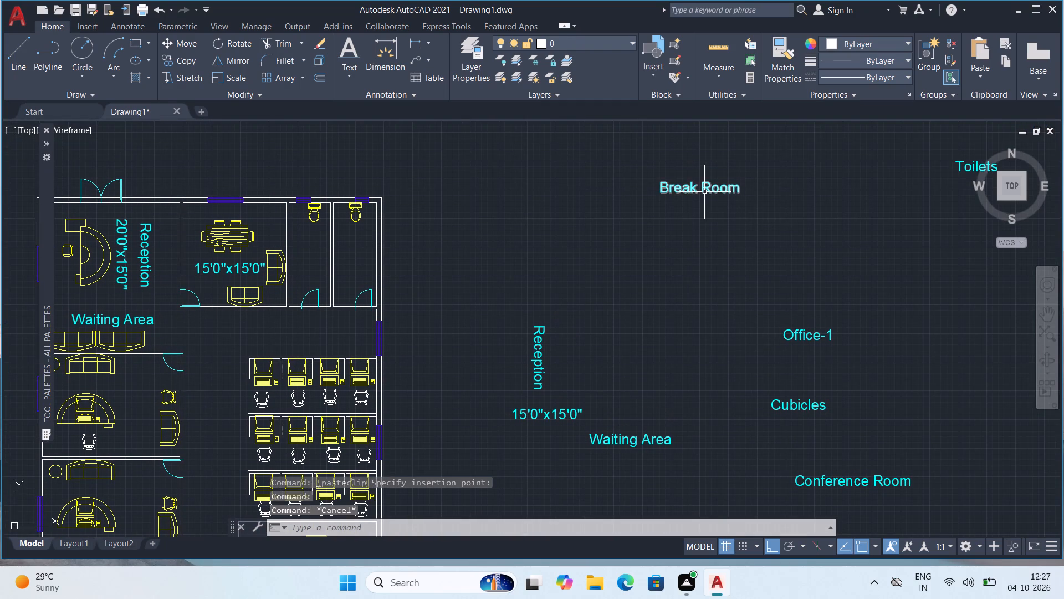
{"action": "left_click", "coordinate": [704, 192]}
{"action": "key", "text": "ctrl+c"}
{"action": "key", "text": "ctrl+v"}
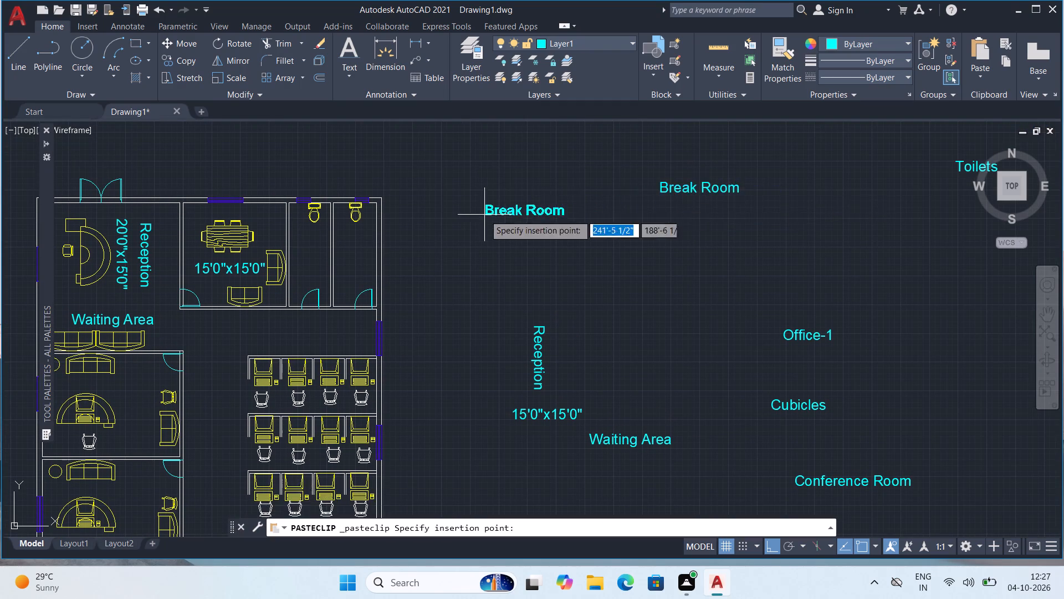
{"action": "middle_click_drag", "start_coordinate": [464, 225], "coordinate": [859, 317]}
{"action": "scroll", "coordinate": [546, 329], "scroll_direction": "up", "scroll_amount": 1}
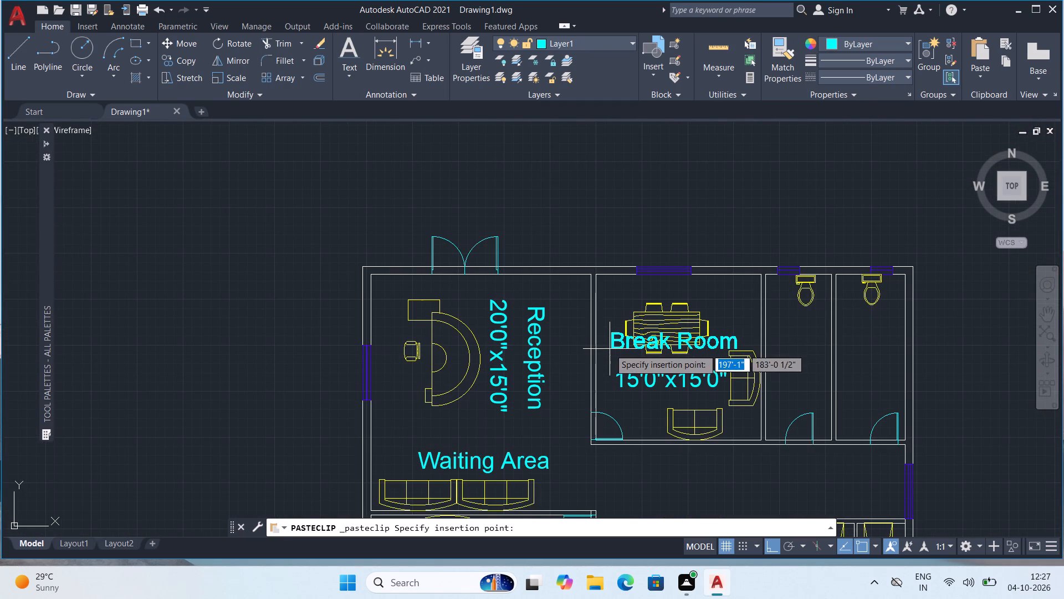
{"action": "left_click", "coordinate": [610, 349]}
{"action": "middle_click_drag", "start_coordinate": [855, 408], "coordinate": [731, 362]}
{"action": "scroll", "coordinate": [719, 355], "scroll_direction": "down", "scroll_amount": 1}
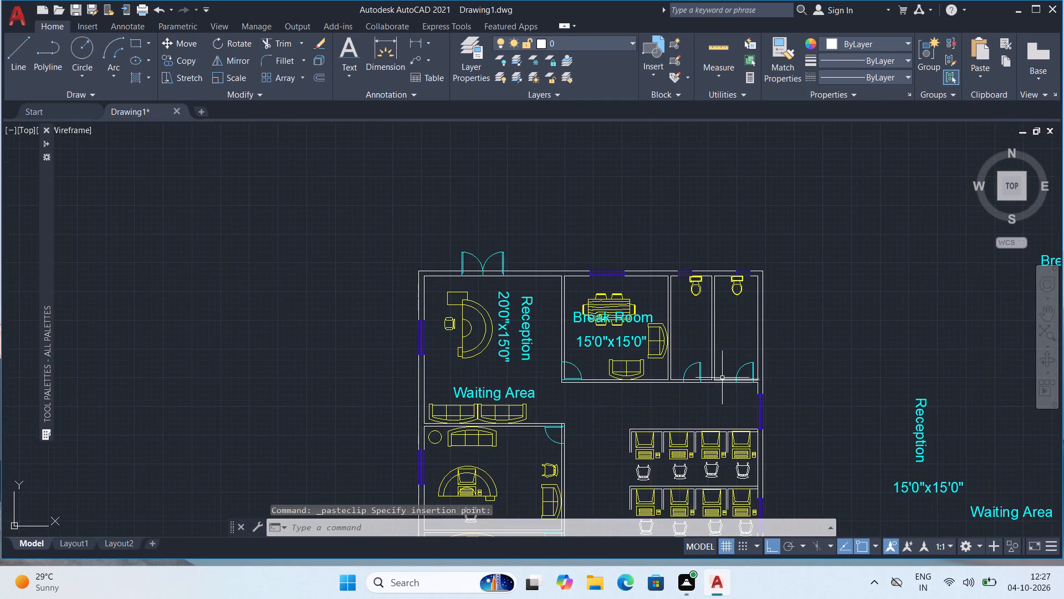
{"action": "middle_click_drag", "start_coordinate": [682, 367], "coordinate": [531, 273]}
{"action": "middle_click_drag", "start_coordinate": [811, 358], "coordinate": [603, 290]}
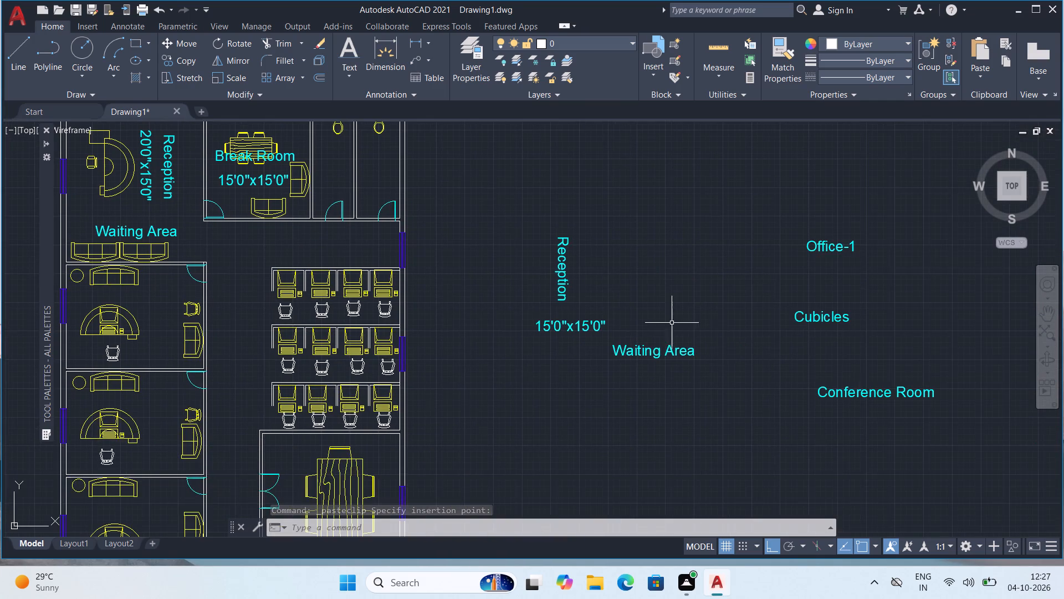
Measure the interior dimensions of the office rooms along the west side of the floor plan.
{"action": "scroll", "coordinate": [744, 344], "scroll_direction": "down", "scroll_amount": 1}
{"action": "middle_click_drag", "start_coordinate": [777, 292], "coordinate": [795, 268]}
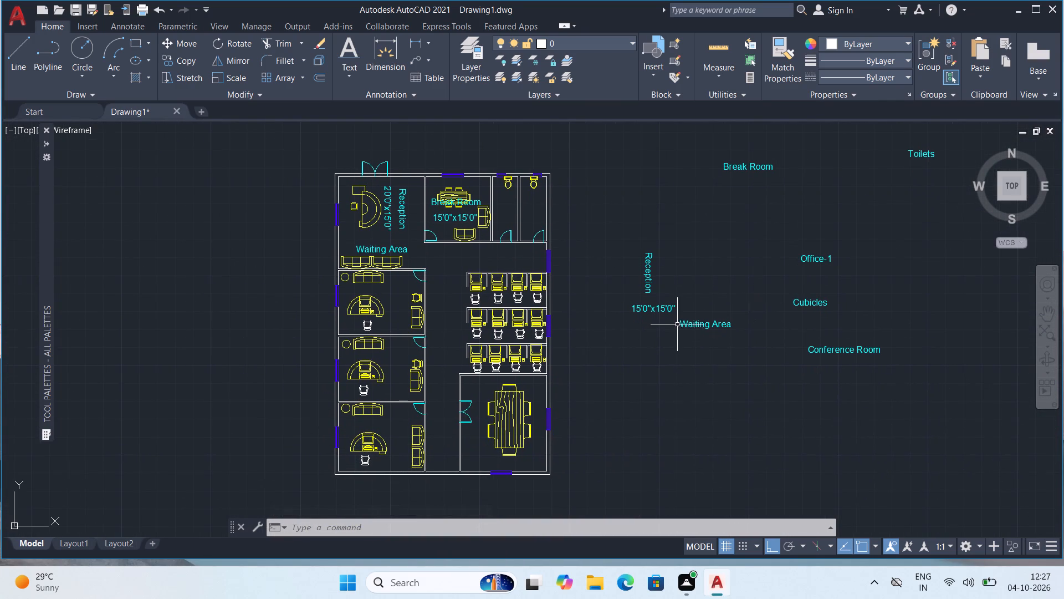
{"action": "scroll", "coordinate": [667, 297], "scroll_direction": "up", "scroll_amount": 1}
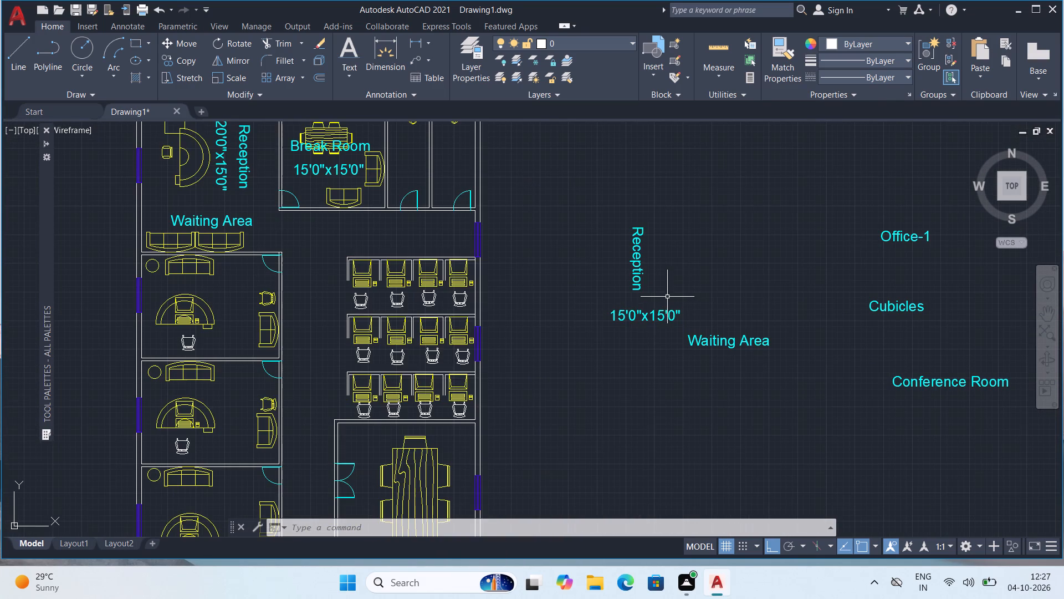
{"action": "scroll", "coordinate": [750, 357], "scroll_direction": "down", "scroll_amount": 1}
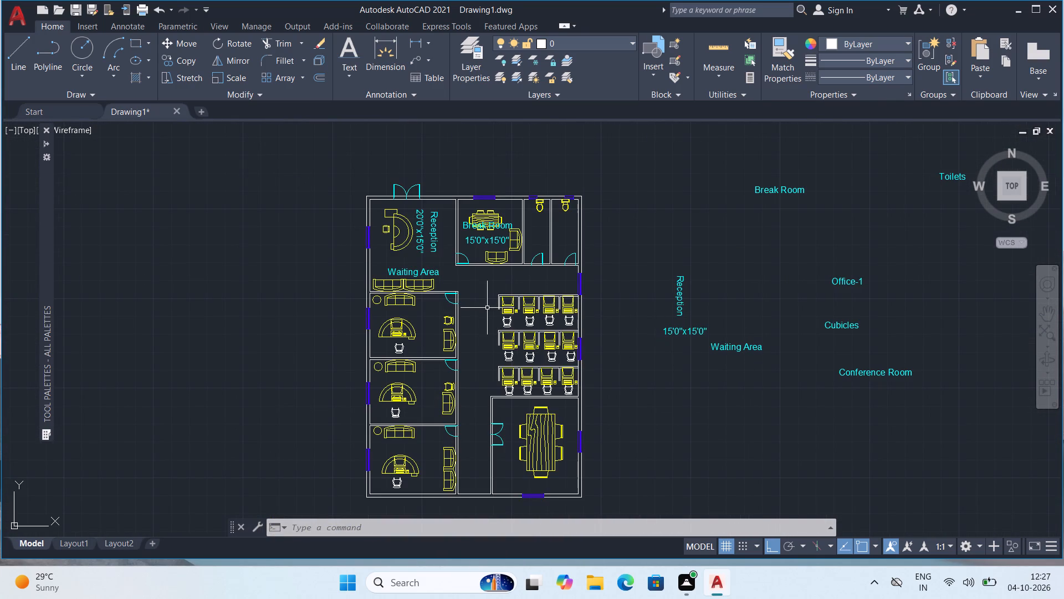
{"action": "scroll", "coordinate": [427, 255], "scroll_direction": "up", "scroll_amount": 1}
{"action": "scroll", "coordinate": [453, 284], "scroll_direction": "down", "scroll_amount": 1}
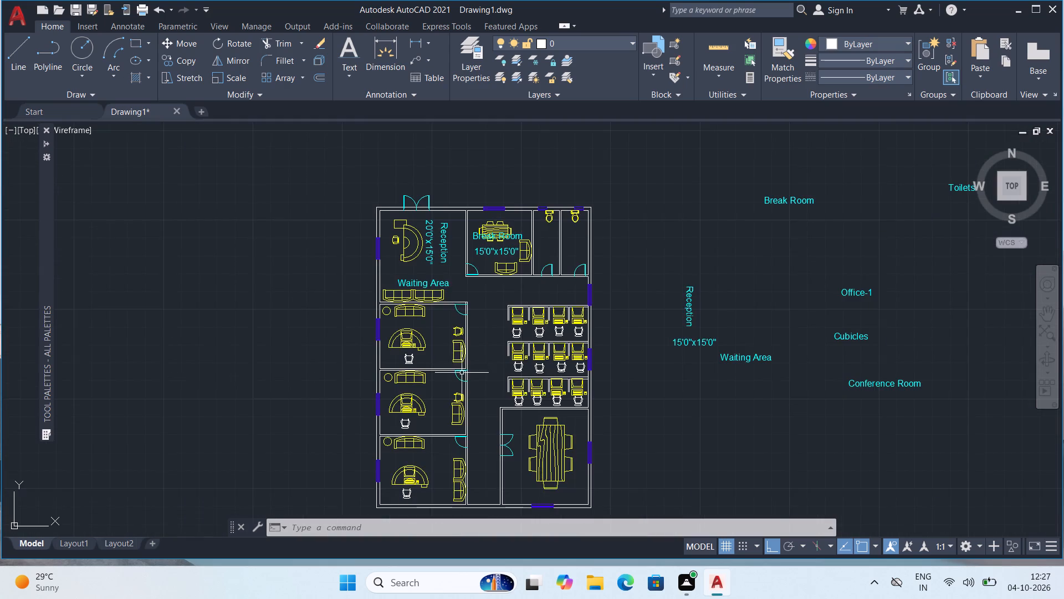
{"action": "middle_click_drag", "start_coordinate": [462, 366], "coordinate": [475, 298]}
{"action": "scroll", "coordinate": [478, 294], "scroll_direction": "up", "scroll_amount": 1}
{"action": "left_click", "coordinate": [725, 41]}
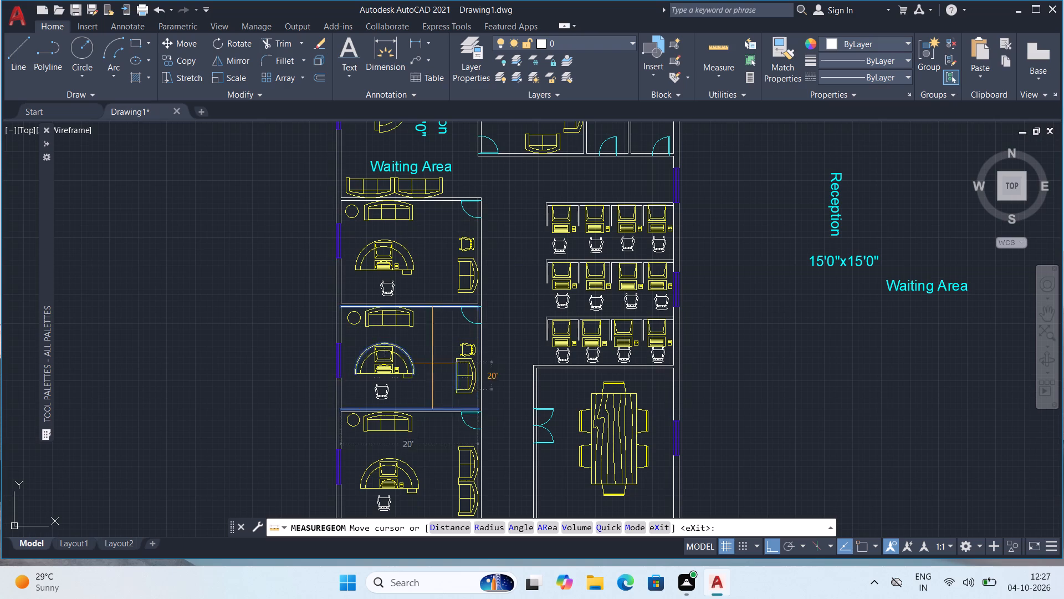
{"action": "middle_click_drag", "start_coordinate": [434, 434], "coordinate": [457, 377]}
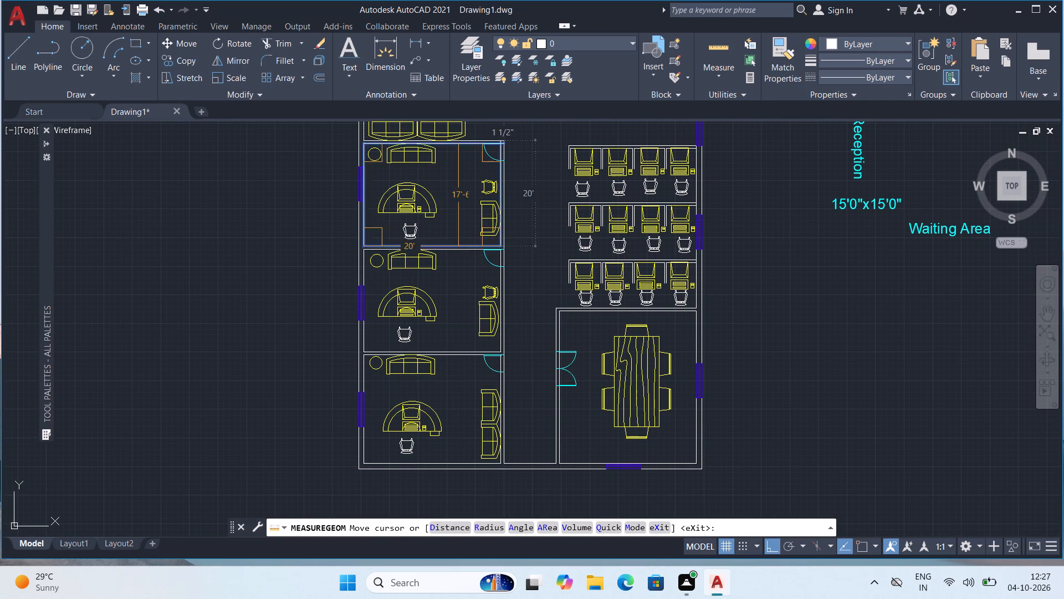
{"action": "key", "text": "Escape"}
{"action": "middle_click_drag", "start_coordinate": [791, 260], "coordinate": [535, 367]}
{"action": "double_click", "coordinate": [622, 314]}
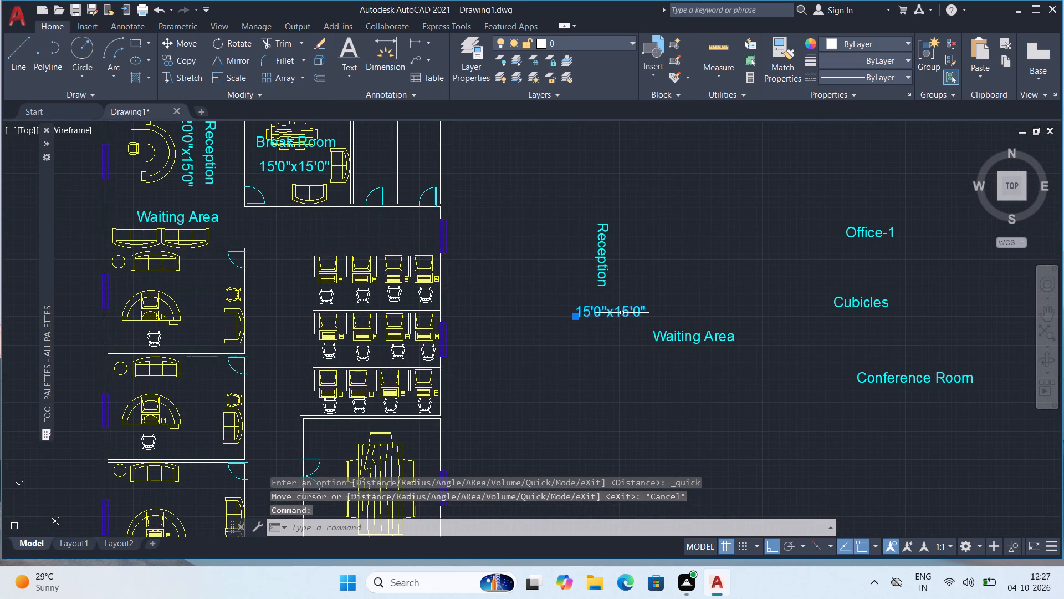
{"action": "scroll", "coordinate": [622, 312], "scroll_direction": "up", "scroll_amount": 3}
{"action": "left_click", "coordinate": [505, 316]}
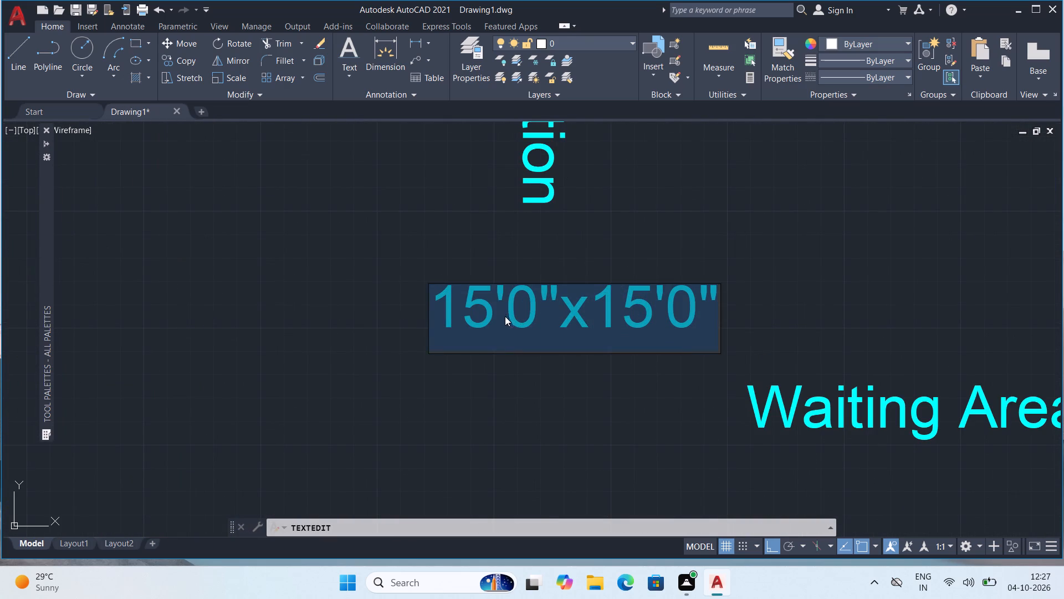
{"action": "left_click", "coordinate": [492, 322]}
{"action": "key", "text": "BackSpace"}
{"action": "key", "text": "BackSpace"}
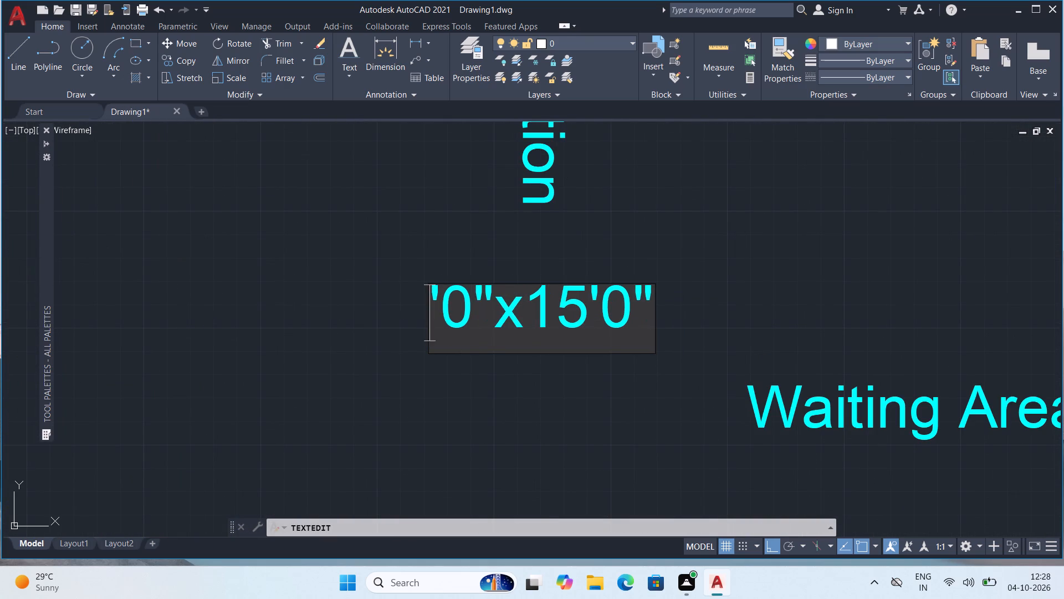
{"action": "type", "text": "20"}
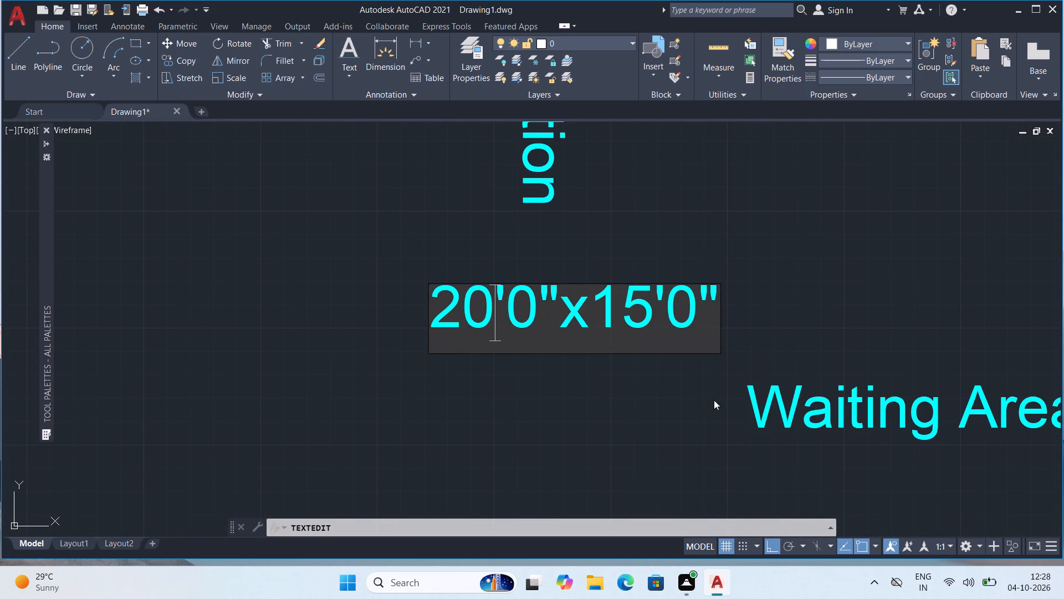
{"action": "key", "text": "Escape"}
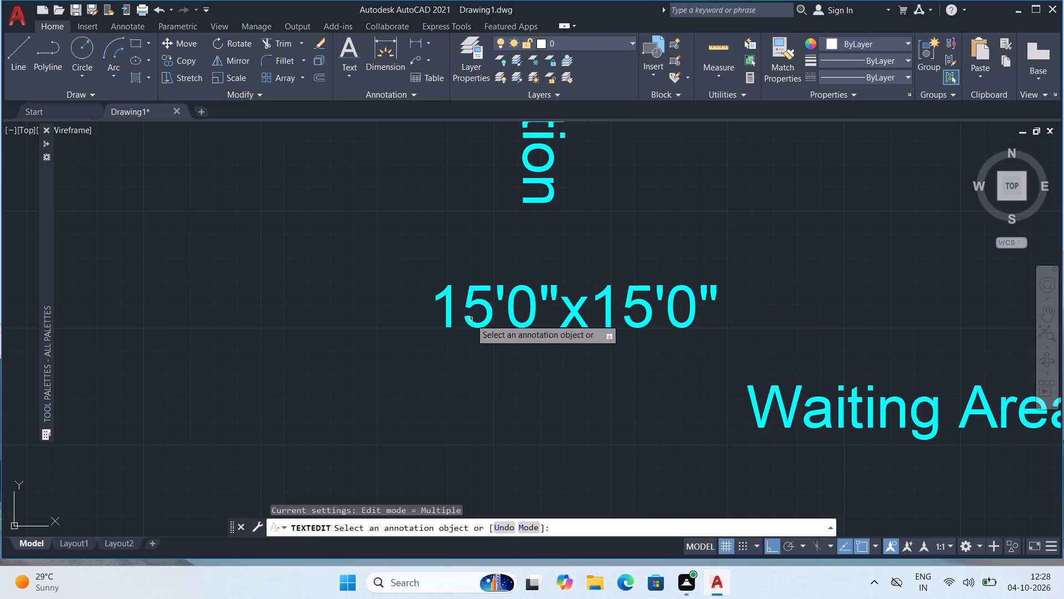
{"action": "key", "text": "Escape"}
Change the horizontal dimension label east of the floor plan to read 20'0"x15'0".
{"action": "double_click", "coordinate": [502, 313]}
{"action": "double_click", "coordinate": [537, 308]}
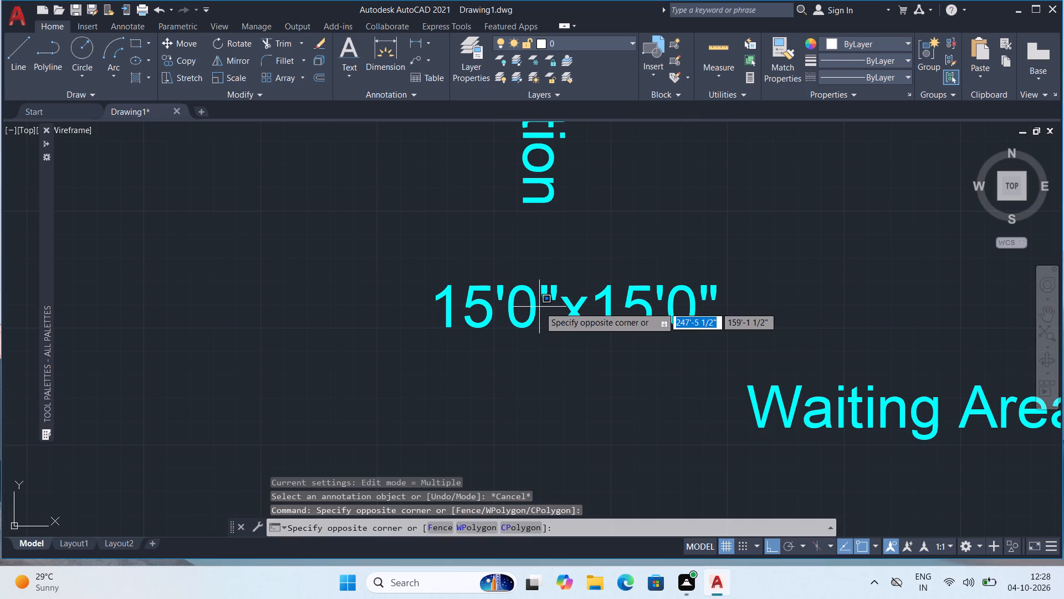
{"action": "double_click", "coordinate": [539, 307]}
{"action": "left_click", "coordinate": [539, 306]}
{"action": "double_click", "coordinate": [534, 298]}
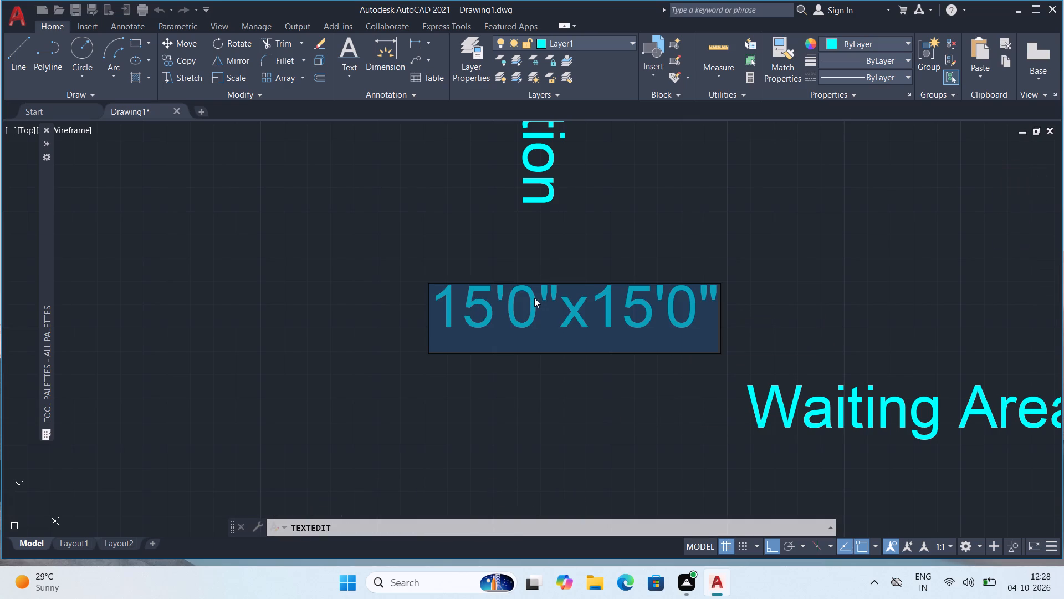
{"action": "left_click", "coordinate": [494, 313]}
{"action": "key", "text": "BackSpace"}
{"action": "key", "text": "BackSpace"}
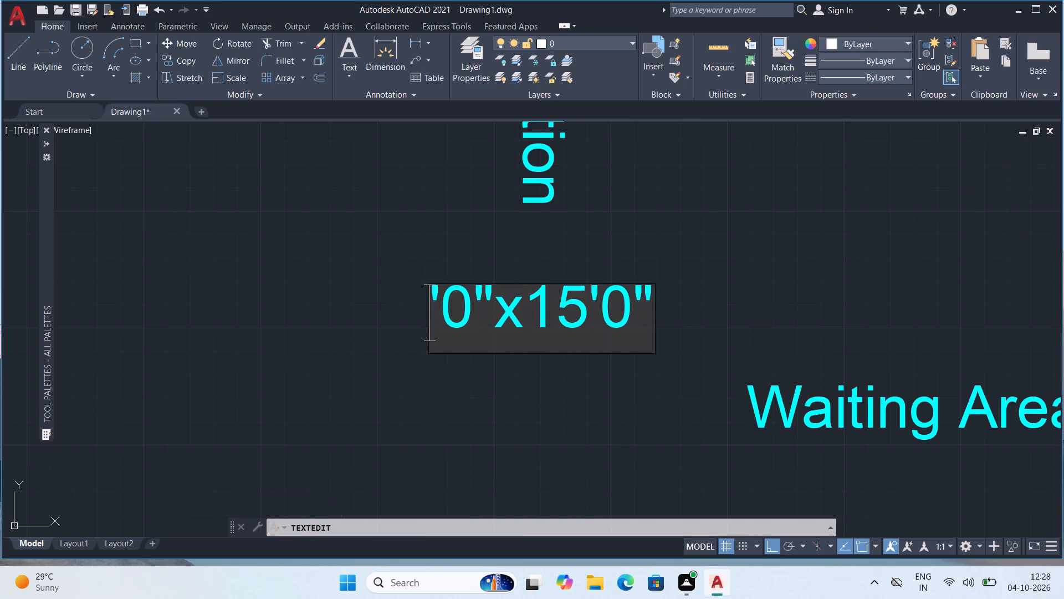
{"action": "type", "text": "20"}
{"action": "key", "text": "Return"}
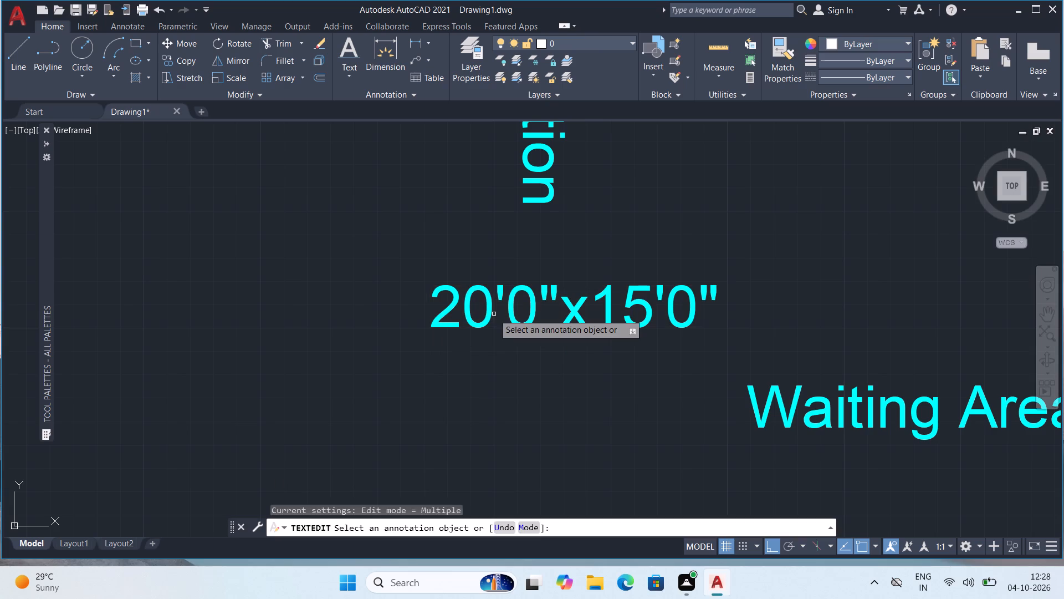
{"action": "key", "text": "Escape"}
Copy the horizontal 20'0"x15'0" label into the northernmost west-side office, over its curved desk.
{"action": "scroll", "coordinate": [506, 299], "scroll_direction": "down", "scroll_amount": 2}
{"action": "left_click", "coordinate": [510, 306]}
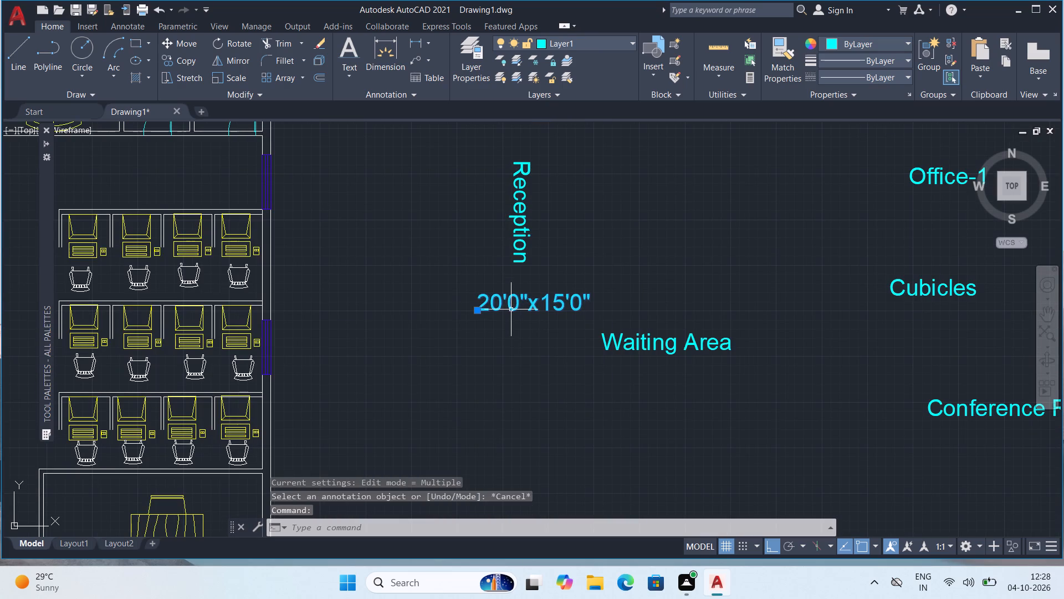
{"action": "key", "text": "ctrl+c"}
{"action": "key", "text": "ctrl+v"}
{"action": "middle_click_drag", "start_coordinate": [340, 327], "coordinate": [878, 318], "text": "ctrl"}
{"action": "middle_click_drag", "start_coordinate": [741, 354], "coordinate": [0, 288]}
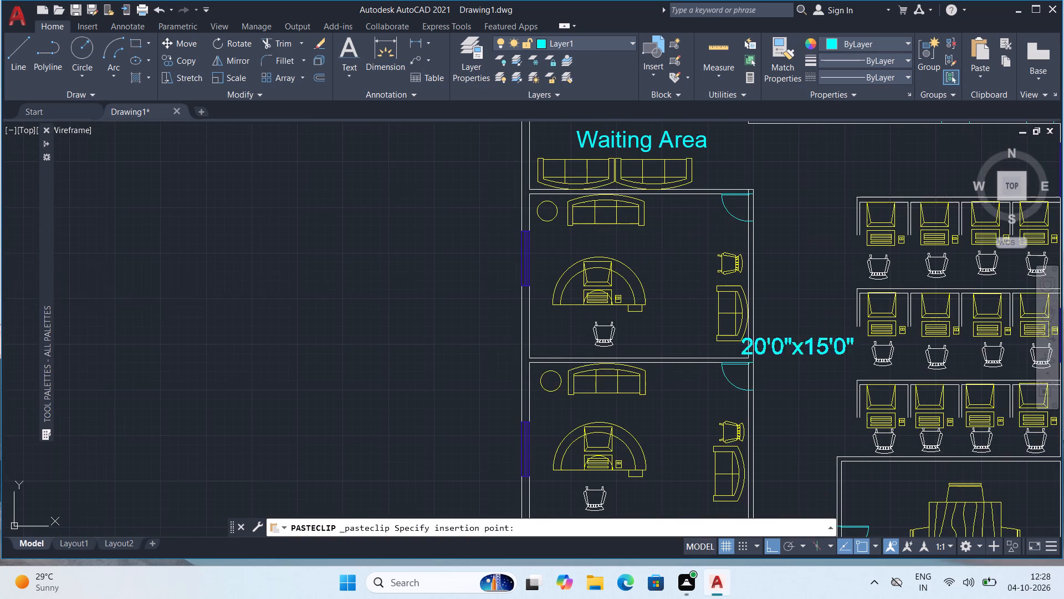
{"action": "scroll", "coordinate": [586, 356], "scroll_direction": "up", "scroll_amount": 1}
{"action": "middle_click_drag", "start_coordinate": [549, 266], "coordinate": [539, 323]}
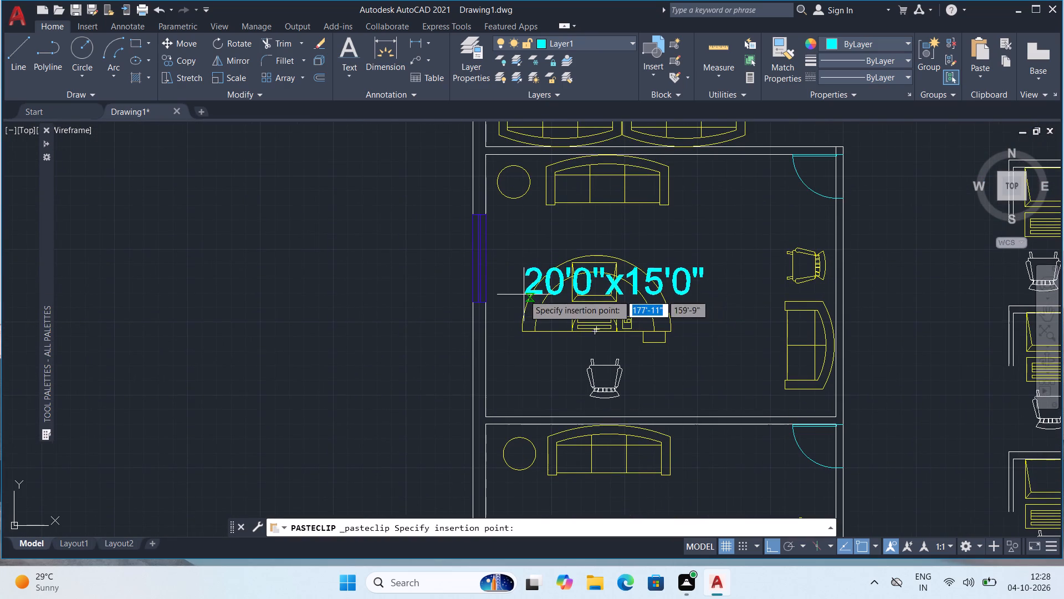
{"action": "left_click", "coordinate": [524, 295]}
Place another copy of the 20'0"x15'0" label over the desk in the middle west-side office.
{"action": "key", "text": "ctrl+v"}
{"action": "middle_click_drag", "start_coordinate": [590, 429], "coordinate": [589, 426]}
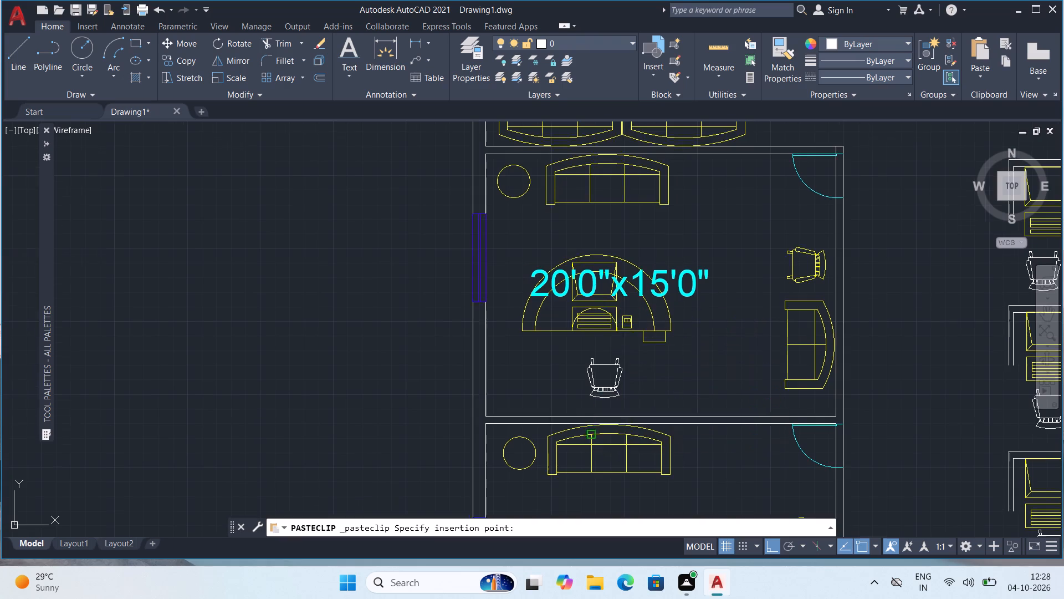
{"action": "middle_click_drag", "start_coordinate": [589, 426], "coordinate": [577, 283]}
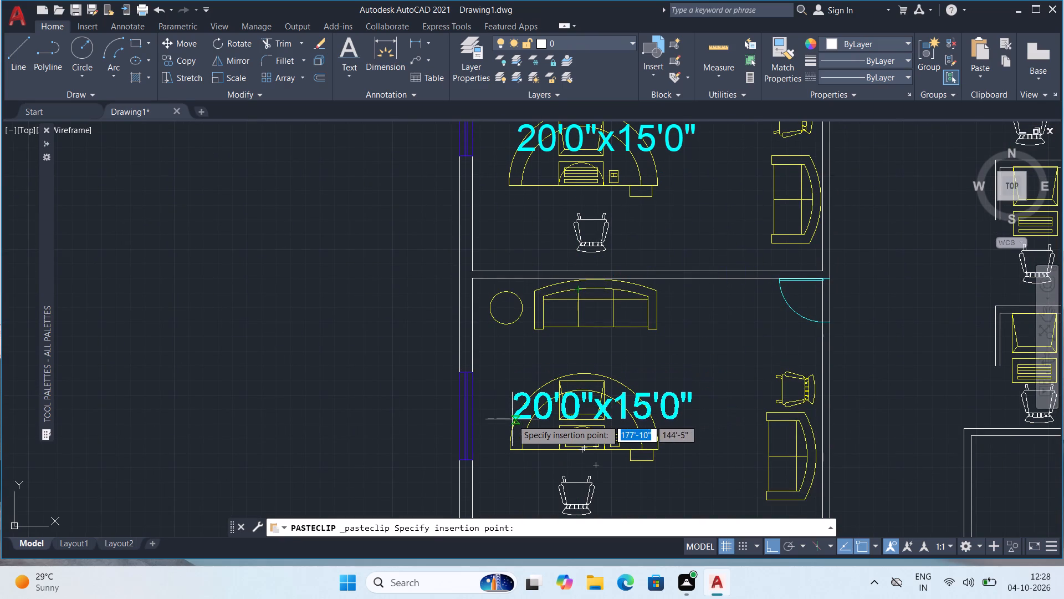
{"action": "left_click", "coordinate": [507, 438]}
Copy the Office-1 label into the northernmost west-side office, directly above its 20'0"x15'0" label.
{"action": "scroll", "coordinate": [602, 406], "scroll_direction": "down", "scroll_amount": 2}
{"action": "middle_click_drag", "start_coordinate": [681, 453], "coordinate": [585, 348]}
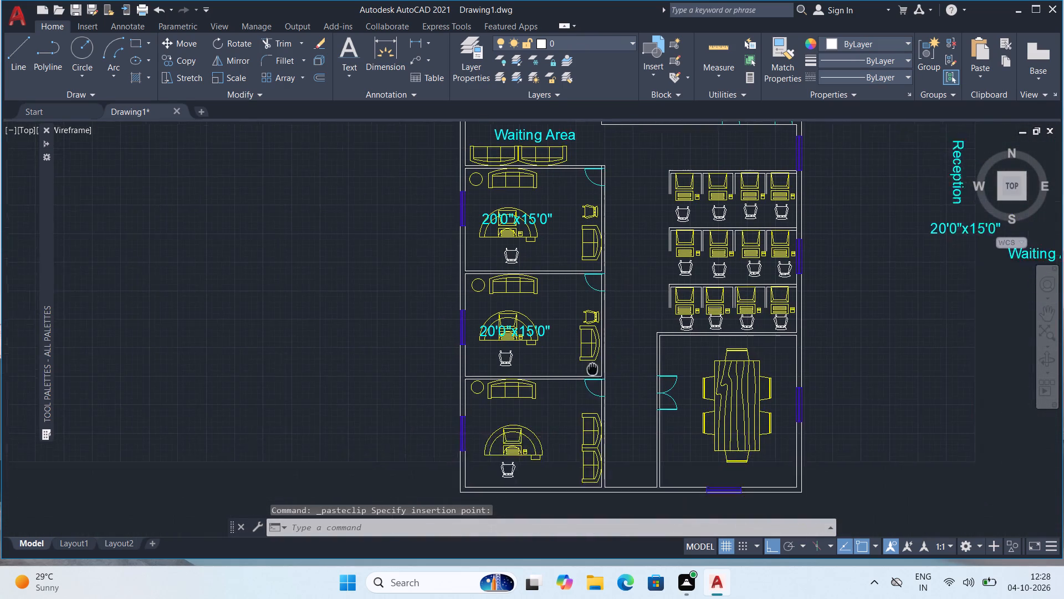
{"action": "middle_click_drag", "start_coordinate": [585, 348], "coordinate": [581, 338]}
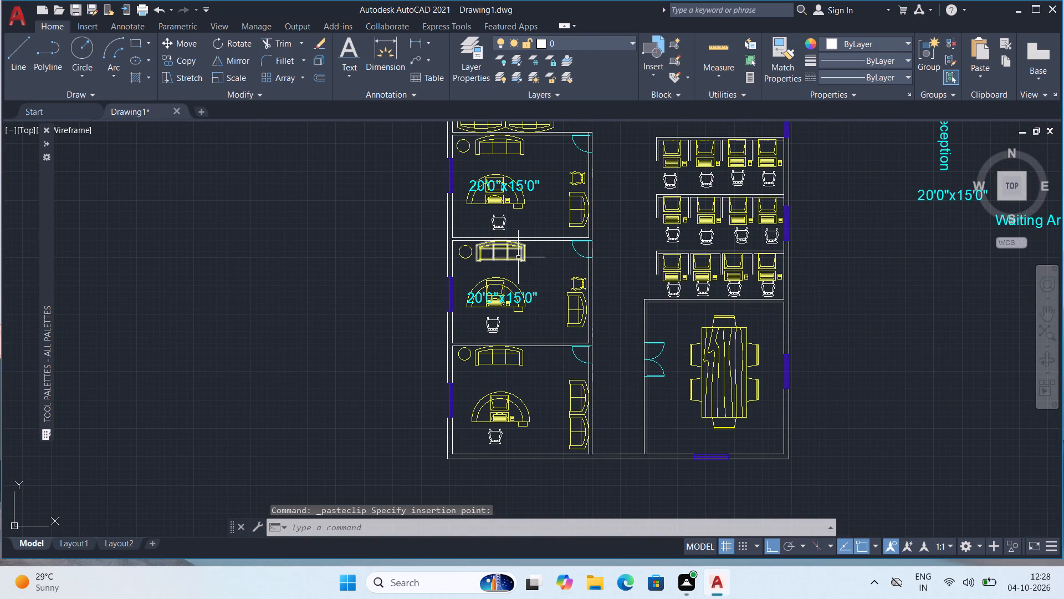
{"action": "middle_click_drag", "start_coordinate": [631, 249], "coordinate": [485, 327]}
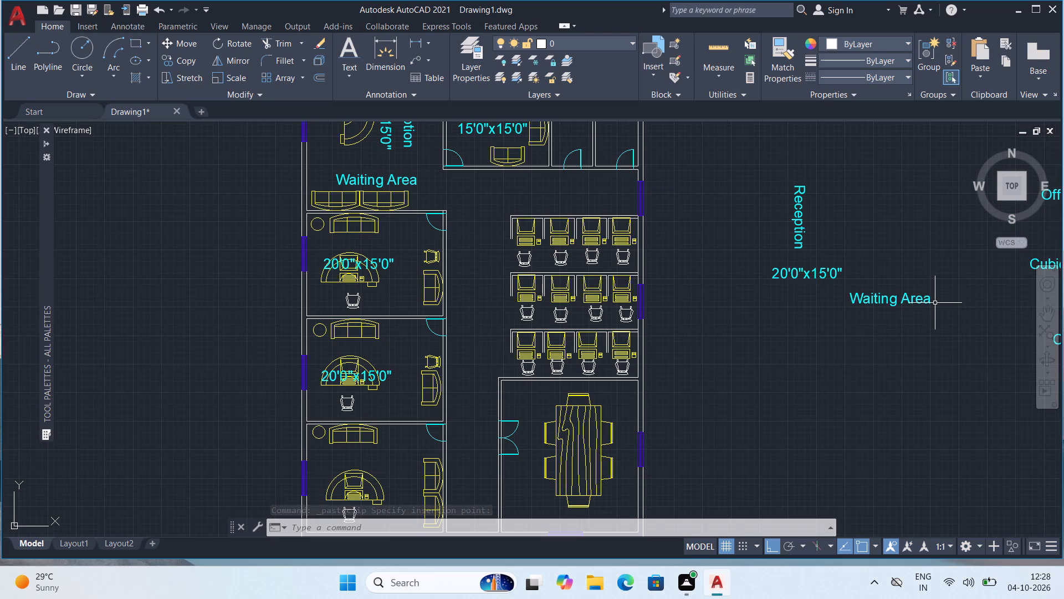
{"action": "middle_click_drag", "start_coordinate": [907, 274], "coordinate": [513, 428]}
{"action": "scroll", "coordinate": [844, 212], "scroll_direction": "down", "scroll_amount": 1}
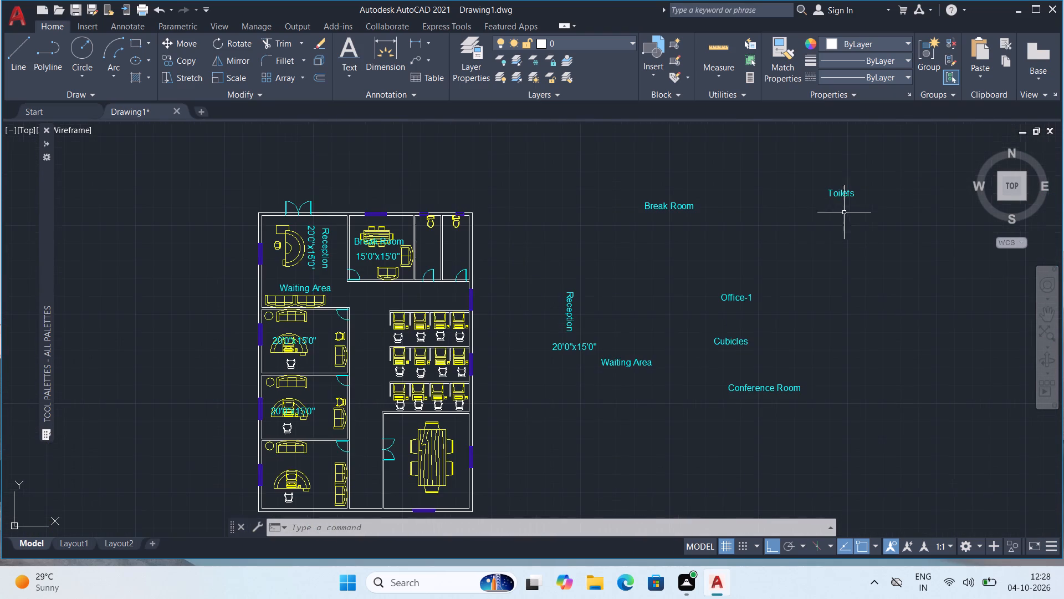
{"action": "left_click", "coordinate": [739, 298]}
{"action": "key", "text": "ctrl+c"}
{"action": "key", "text": "ctrl+v"}
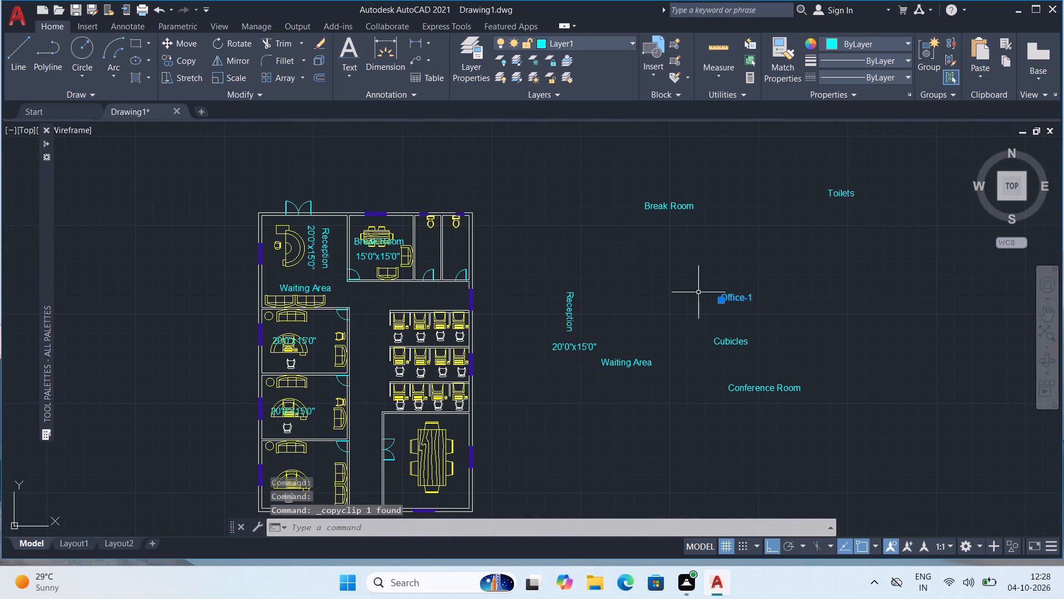
{"action": "scroll", "coordinate": [197, 251], "scroll_direction": "up", "scroll_amount": 2, "text": "ctrl"}
{"action": "left_click", "coordinate": [397, 450]}
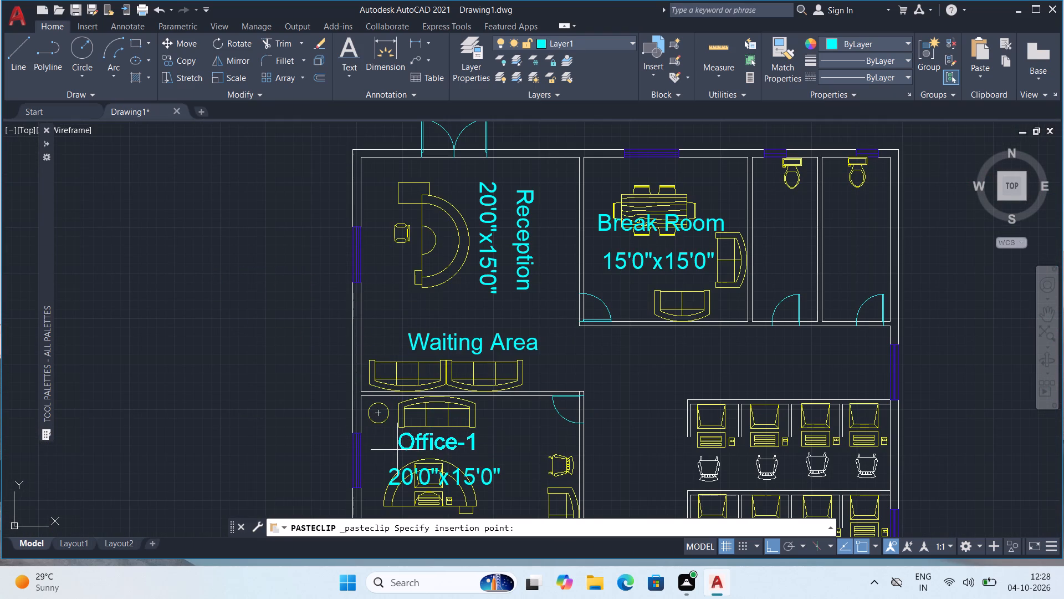
Change the source Office-1 label east of the floor plan to read Office-2.
{"action": "scroll", "coordinate": [554, 407], "scroll_direction": "down", "scroll_amount": 1}
{"action": "scroll", "coordinate": [631, 453], "scroll_direction": "down", "scroll_amount": 1}
{"action": "middle_click_drag", "start_coordinate": [625, 436], "coordinate": [527, 306]}
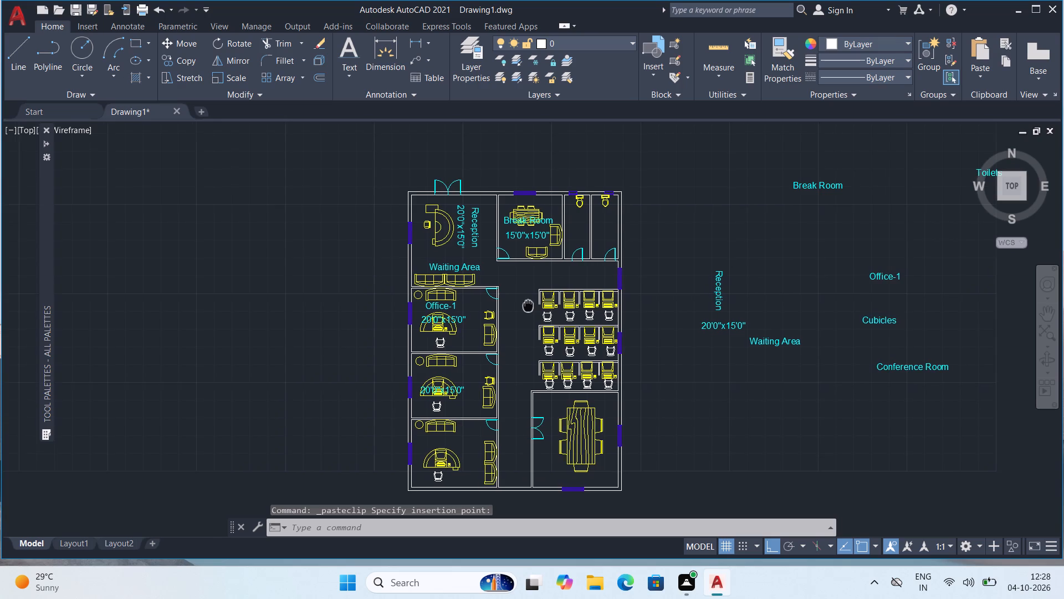
{"action": "middle_click_drag", "start_coordinate": [527, 306], "coordinate": [515, 292]}
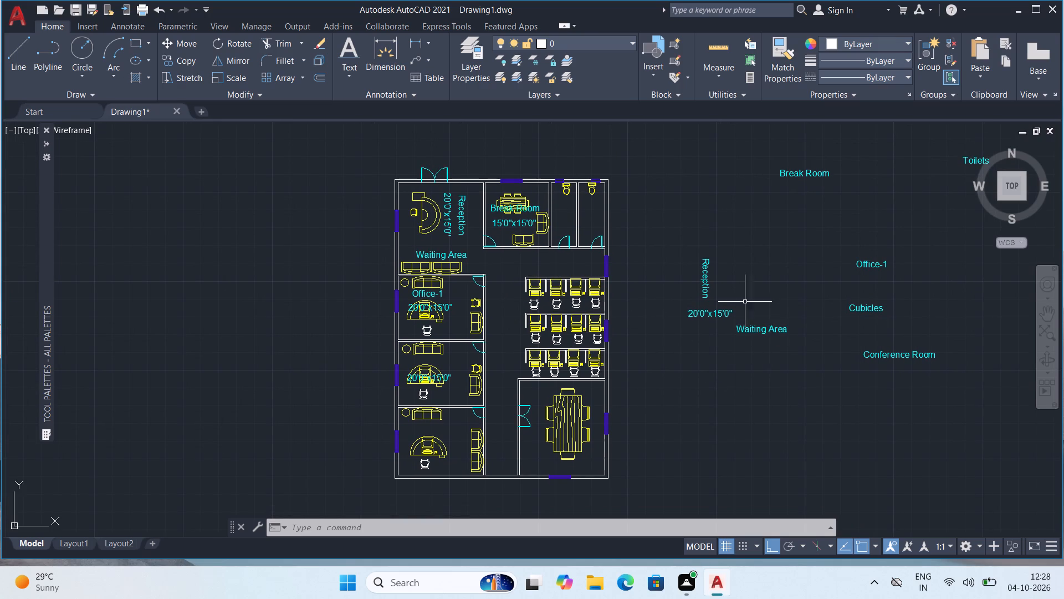
{"action": "scroll", "coordinate": [924, 181], "scroll_direction": "up", "scroll_amount": 1}
{"action": "middle_click_drag", "start_coordinate": [919, 185], "coordinate": [754, 233]}
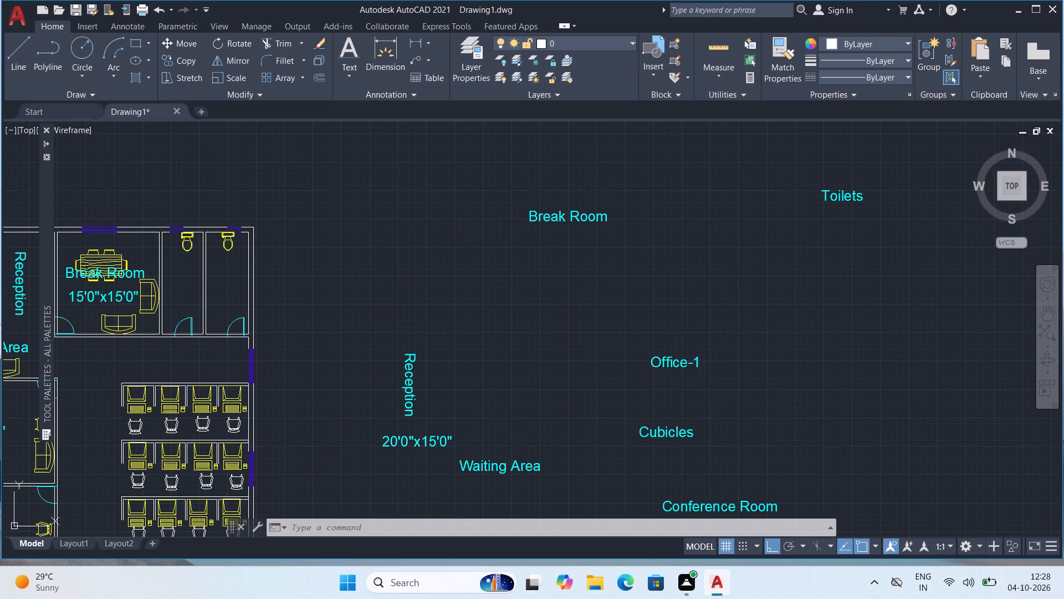
{"action": "double_click", "coordinate": [684, 363]}
{"action": "scroll", "coordinate": [688, 362], "scroll_direction": "up", "scroll_amount": 4}
{"action": "left_click", "coordinate": [763, 372]}
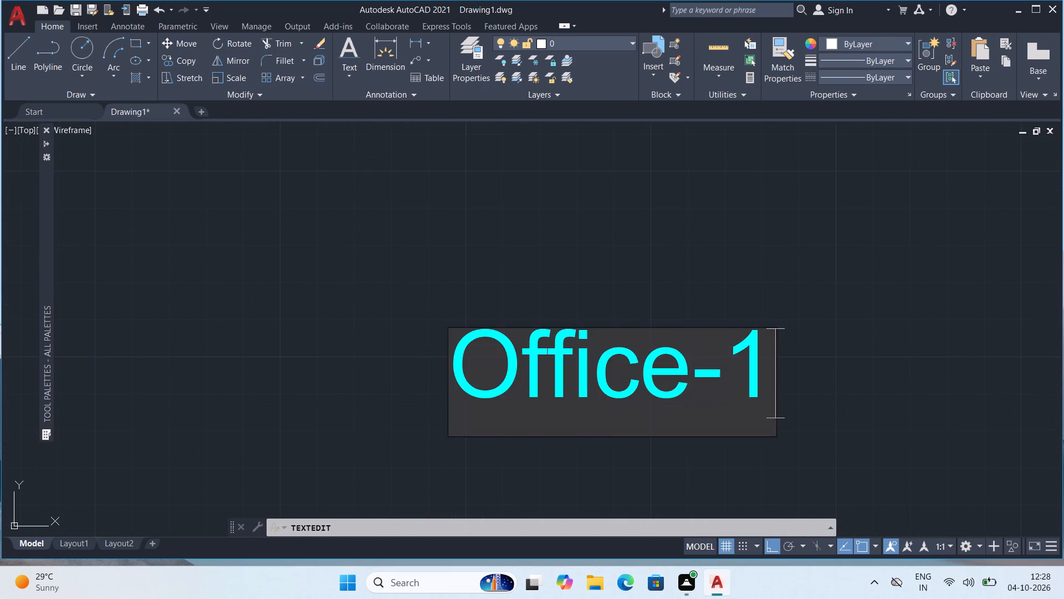
{"action": "key", "text": "BackSpace"}
{"action": "key", "text": "2"}
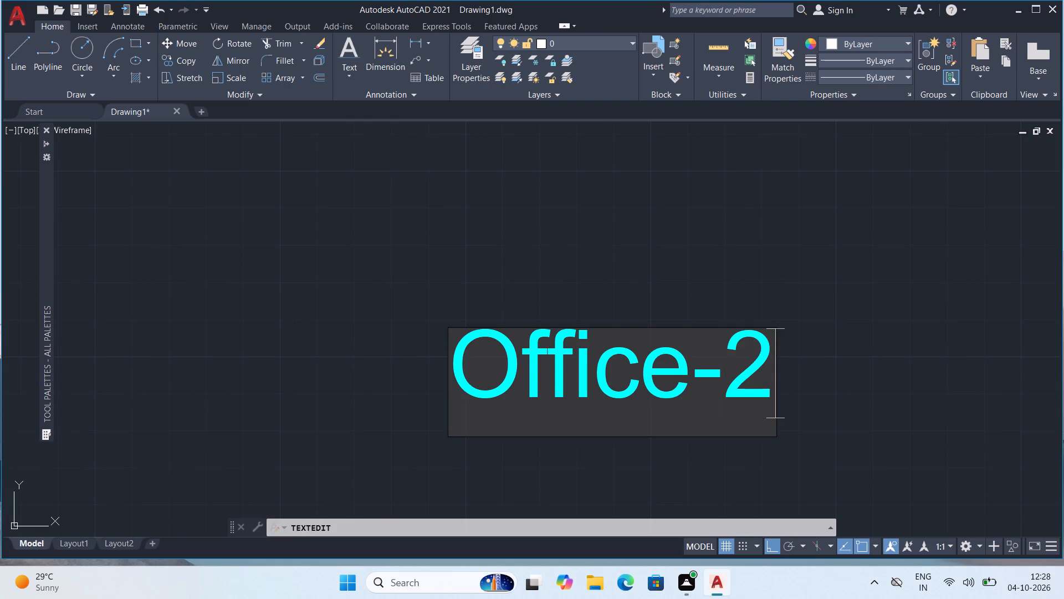
{"action": "key", "text": "Return"}
{"action": "scroll", "coordinate": [751, 379], "scroll_direction": "down", "scroll_amount": 2}
{"action": "key", "text": "Escape"}
Copy the Office-2 label into the middle west-side office, directly above its 20'0"x15'0" label.
{"action": "left_click", "coordinate": [712, 375]}
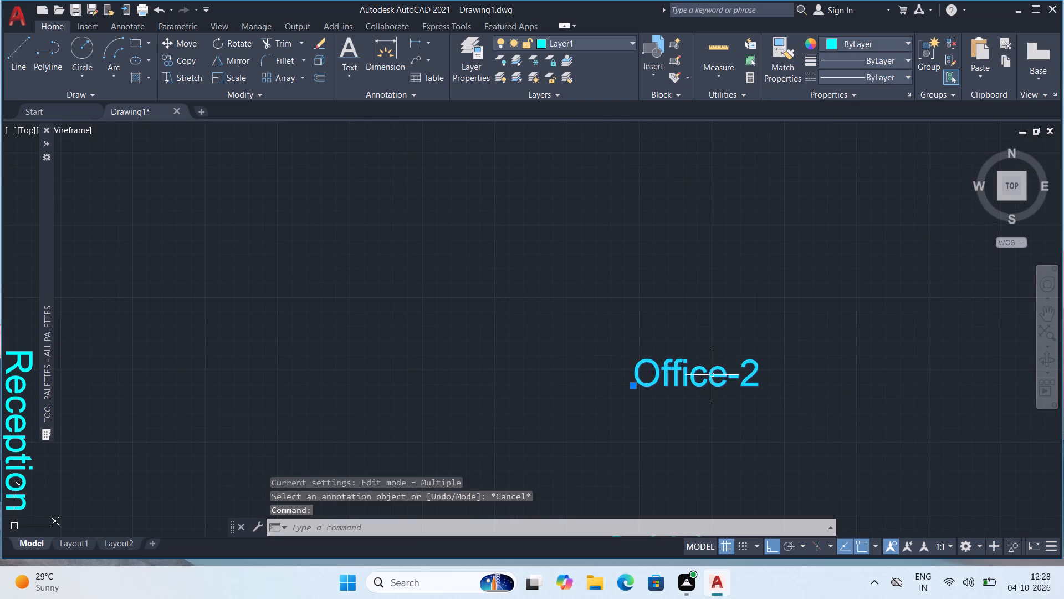
{"action": "key", "text": "ctrl+c"}
{"action": "key", "text": "ctrl+v"}
{"action": "middle_click_drag", "start_coordinate": [559, 348], "coordinate": [911, 166], "text": "ctrl"}
{"action": "scroll", "coordinate": [918, 180], "scroll_direction": "down", "scroll_amount": 1}
{"action": "scroll", "coordinate": [427, 275], "scroll_direction": "down", "scroll_amount": 1}
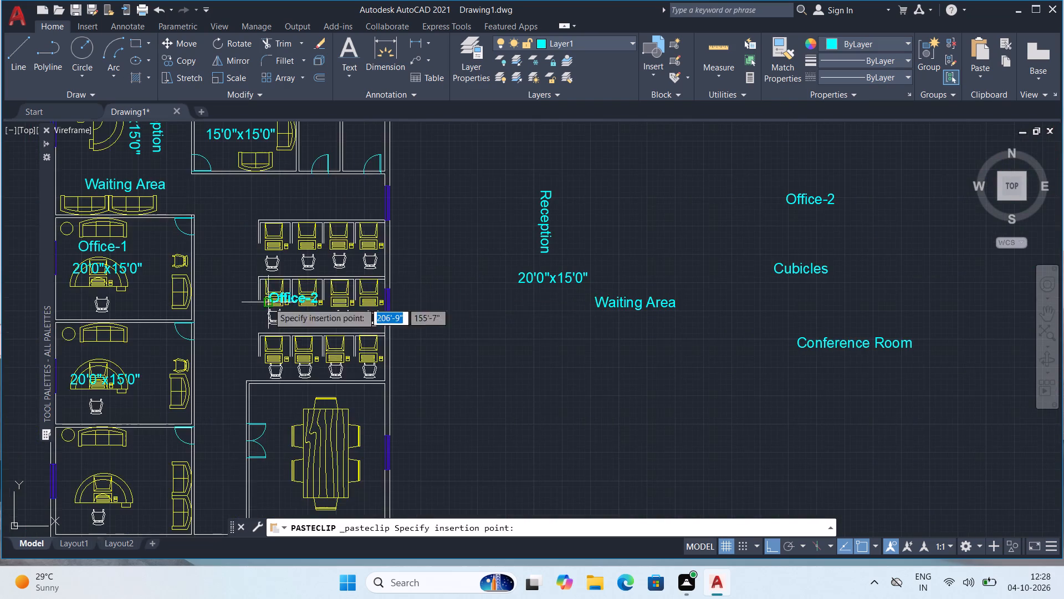
{"action": "middle_click_drag", "start_coordinate": [269, 301], "coordinate": [683, 233]}
{"action": "scroll", "coordinate": [533, 261], "scroll_direction": "up", "scroll_amount": 1}
{"action": "left_click", "coordinate": [466, 319]}
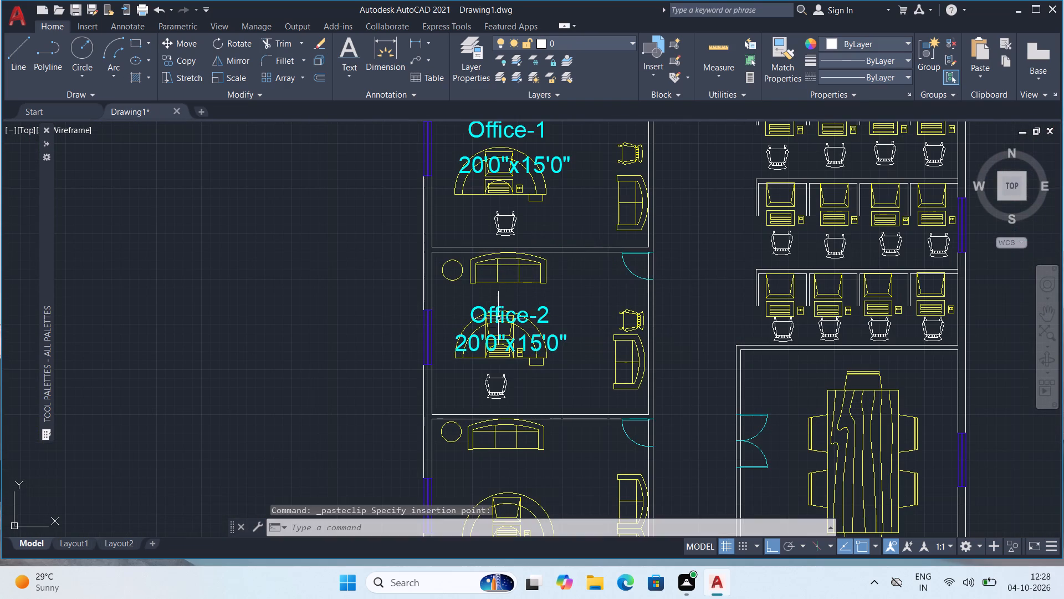
Change the source Office-2 label east of the floor plan to read Office-3.
{"action": "scroll", "coordinate": [559, 305], "scroll_direction": "down", "scroll_amount": 1}
{"action": "middle_click_drag", "start_coordinate": [636, 372], "coordinate": [252, 361]}
{"action": "middle_click_drag", "start_coordinate": [809, 251], "coordinate": [638, 462]}
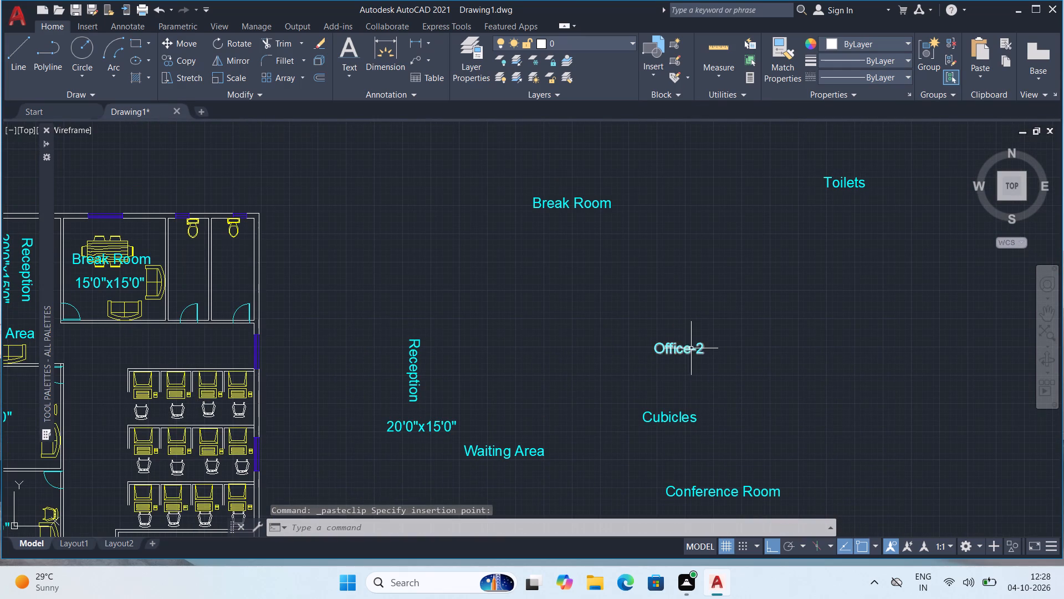
{"action": "double_click", "coordinate": [690, 348]}
{"action": "double_click", "coordinate": [693, 349]}
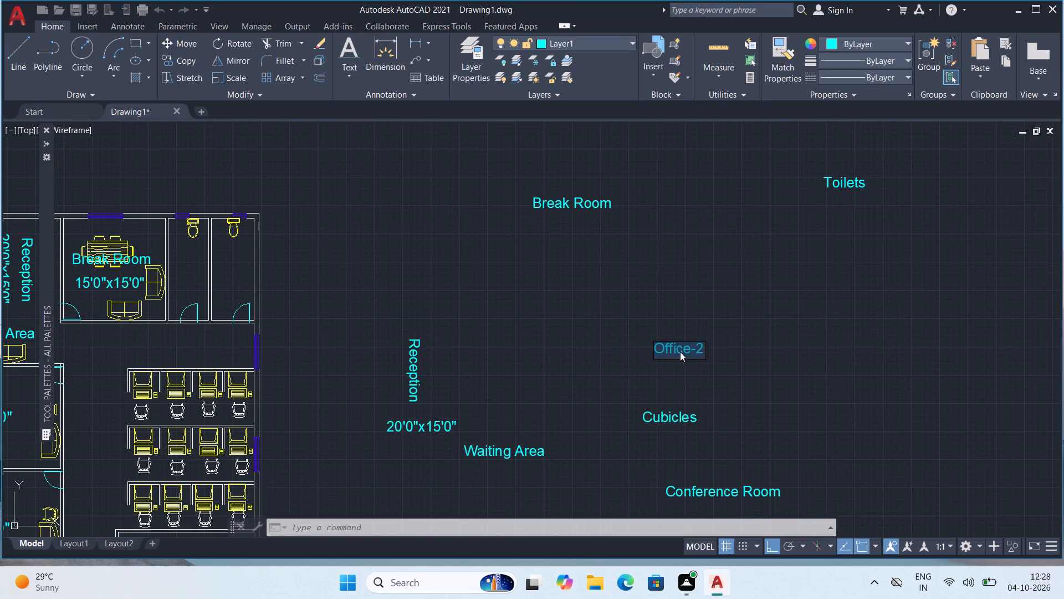
{"action": "scroll", "coordinate": [687, 347], "scroll_direction": "up", "scroll_amount": 3}
{"action": "left_click", "coordinate": [748, 368]}
{"action": "key", "text": "BackSpace"}
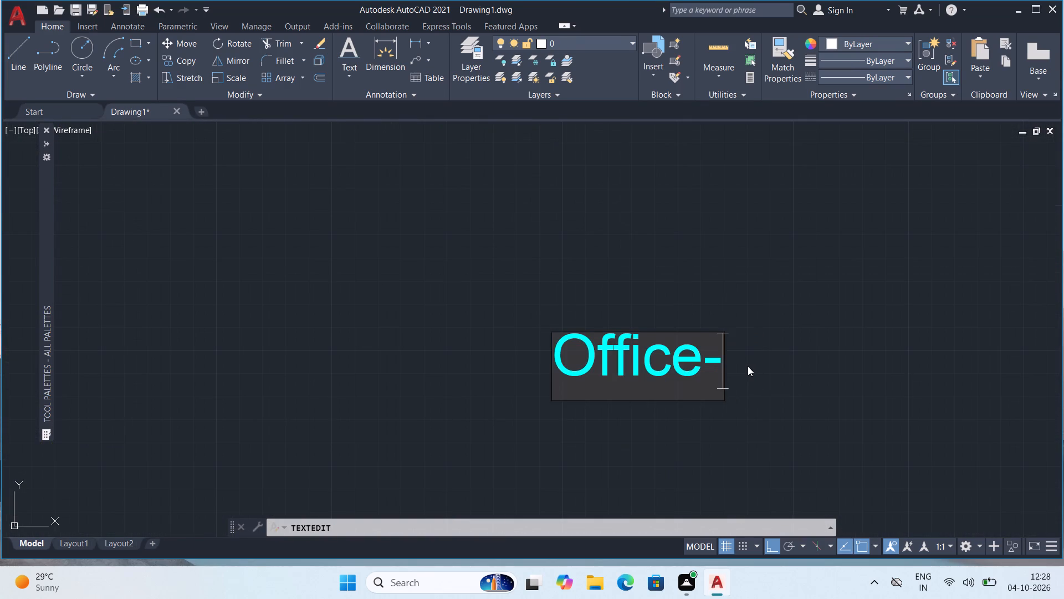
{"action": "key", "text": "3"}
{"action": "key", "text": "Return"}
{"action": "scroll", "coordinate": [751, 367], "scroll_direction": "down", "scroll_amount": 3}
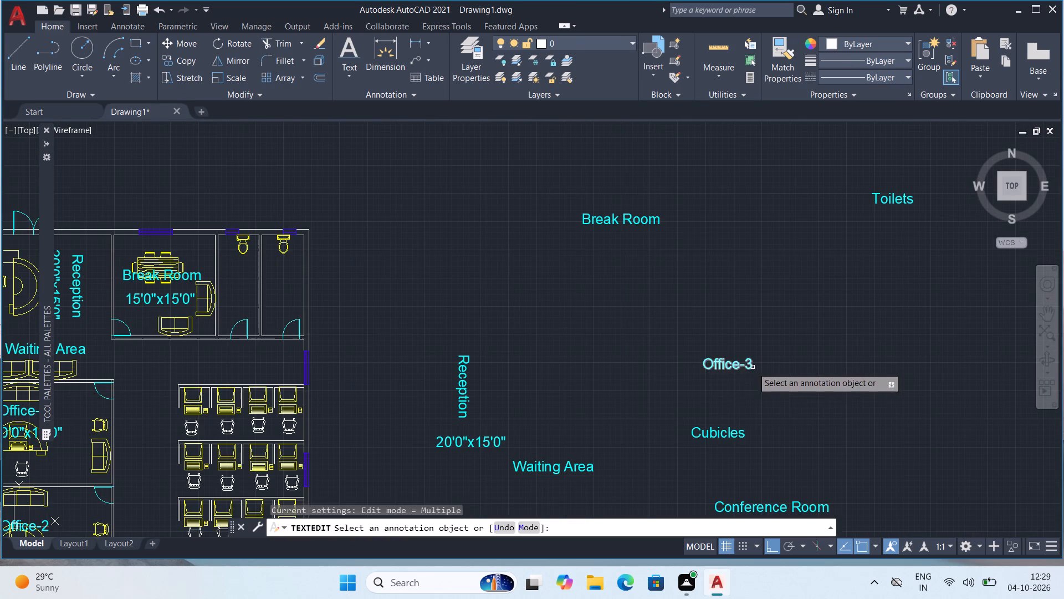
{"action": "key", "text": "Escape"}
Copy the Office-3 label into the southernmost west-side office, just above the desk.
{"action": "left_click", "coordinate": [724, 368]}
{"action": "key", "text": "ctrl+c"}
{"action": "key", "text": "ctrl+v"}
{"action": "scroll", "coordinate": [560, 322], "scroll_direction": "down", "scroll_amount": 2, "text": "ctrl"}
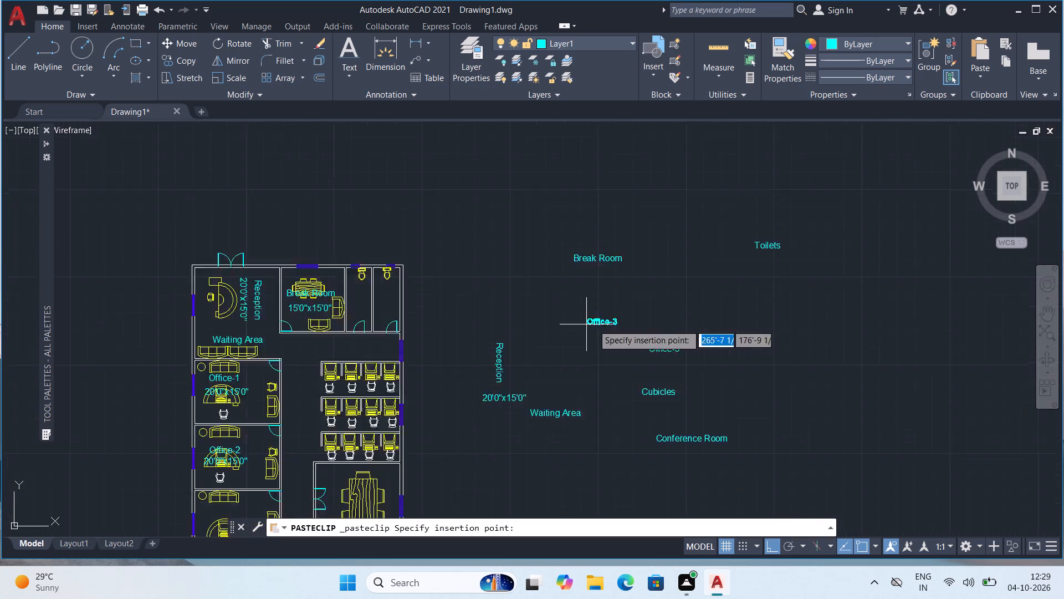
{"action": "scroll", "coordinate": [605, 324], "scroll_direction": "down", "scroll_amount": 1, "text": "ctrl"}
{"action": "middle_click_drag", "start_coordinate": [581, 357], "coordinate": [822, 271]}
{"action": "scroll", "coordinate": [786, 288], "scroll_direction": "up", "scroll_amount": 5}
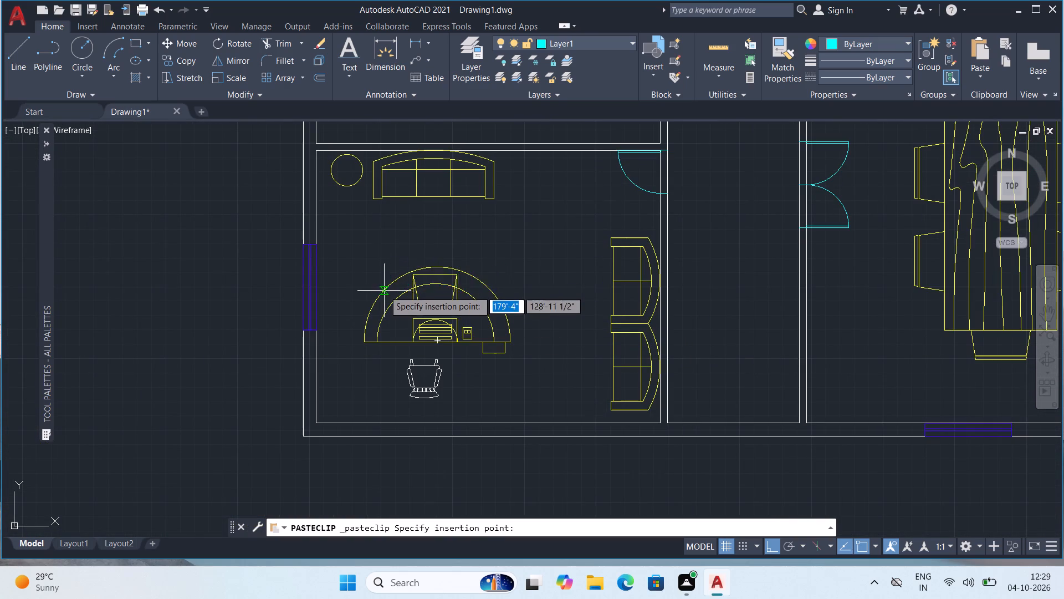
{"action": "left_click", "coordinate": [370, 276]}
Change the source 20'0"x15'0" dimension label east of the floor plan to read 20'0"x15'10".
{"action": "scroll", "coordinate": [475, 270], "scroll_direction": "down", "scroll_amount": 2}
{"action": "middle_click_drag", "start_coordinate": [604, 282], "coordinate": [619, 339]}
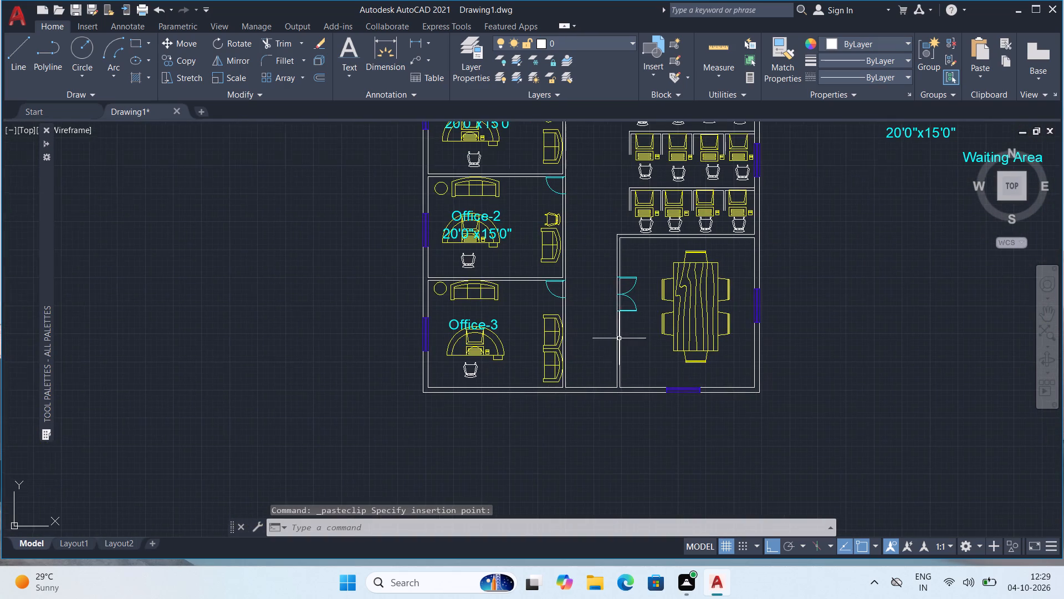
{"action": "middle_click_drag", "start_coordinate": [641, 190], "coordinate": [503, 344]}
{"action": "scroll", "coordinate": [771, 279], "scroll_direction": "up", "scroll_amount": 2}
{"action": "double_click", "coordinate": [847, 300]}
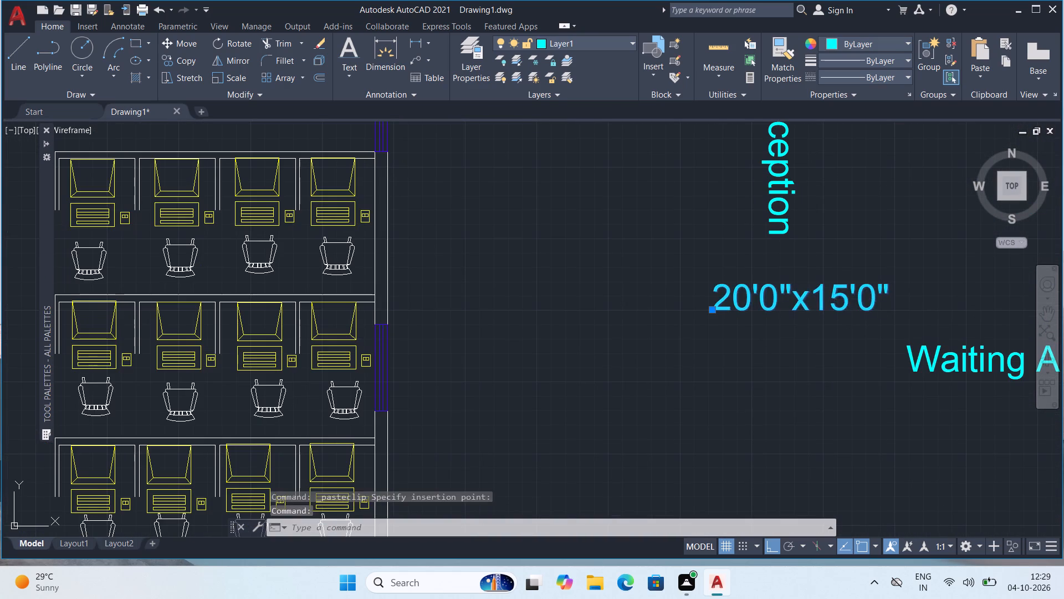
{"action": "scroll", "coordinate": [863, 293], "scroll_direction": "up", "scroll_amount": 3}
{"action": "left_click", "coordinate": [922, 327]}
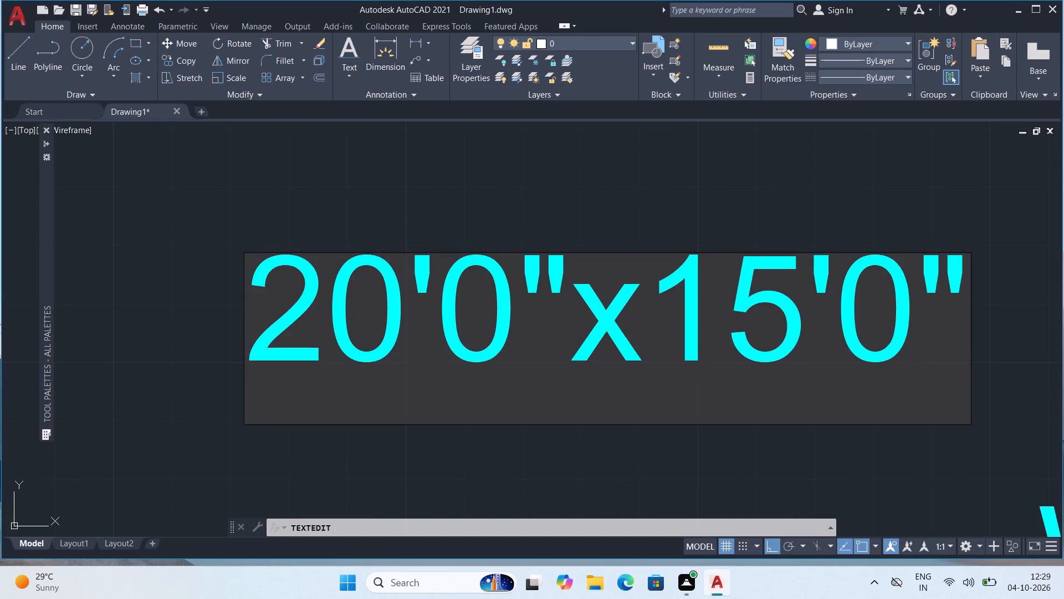
{"action": "left_click", "coordinate": [841, 324]}
{"action": "key", "text": "1"}
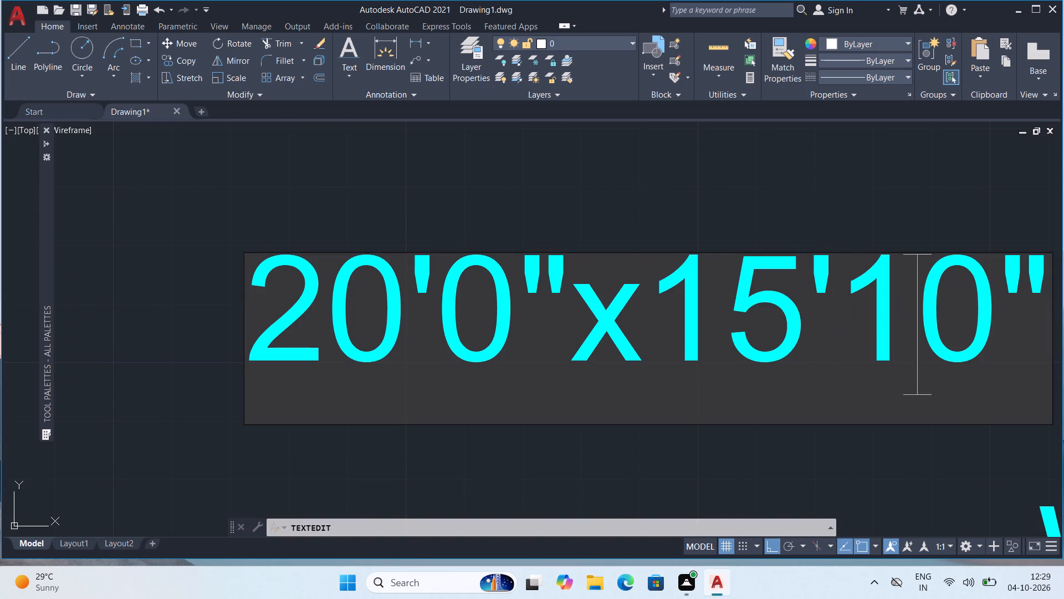
{"action": "key", "text": "Return"}
{"action": "scroll", "coordinate": [845, 320], "scroll_direction": "down", "scroll_amount": 3}
{"action": "key", "text": "Escape"}
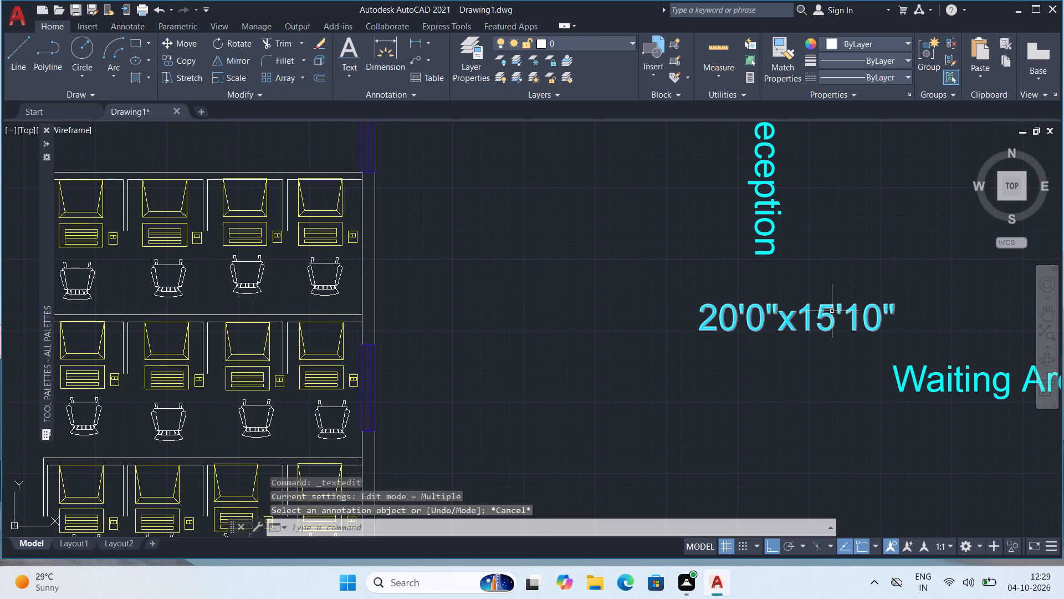
Copy the 20'0"x15'10" label into the southernmost west-side office, directly below its Office-3 label.
{"action": "left_click", "coordinate": [832, 311]}
{"action": "left_click", "coordinate": [776, 304]}
{"action": "key", "text": "ctrl+c"}
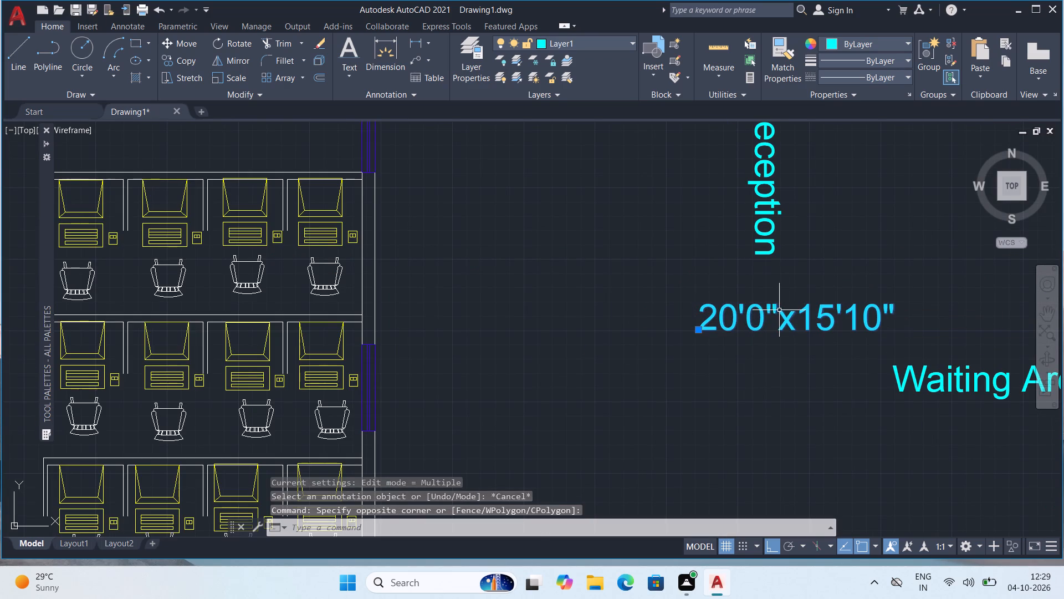
{"action": "key", "text": "ctrl+v"}
{"action": "scroll", "coordinate": [627, 297], "scroll_direction": "down", "scroll_amount": 3, "text": "ctrl"}
{"action": "middle_click_drag", "start_coordinate": [560, 307], "coordinate": [710, 211]}
{"action": "scroll", "coordinate": [688, 226], "scroll_direction": "up", "scroll_amount": 2}
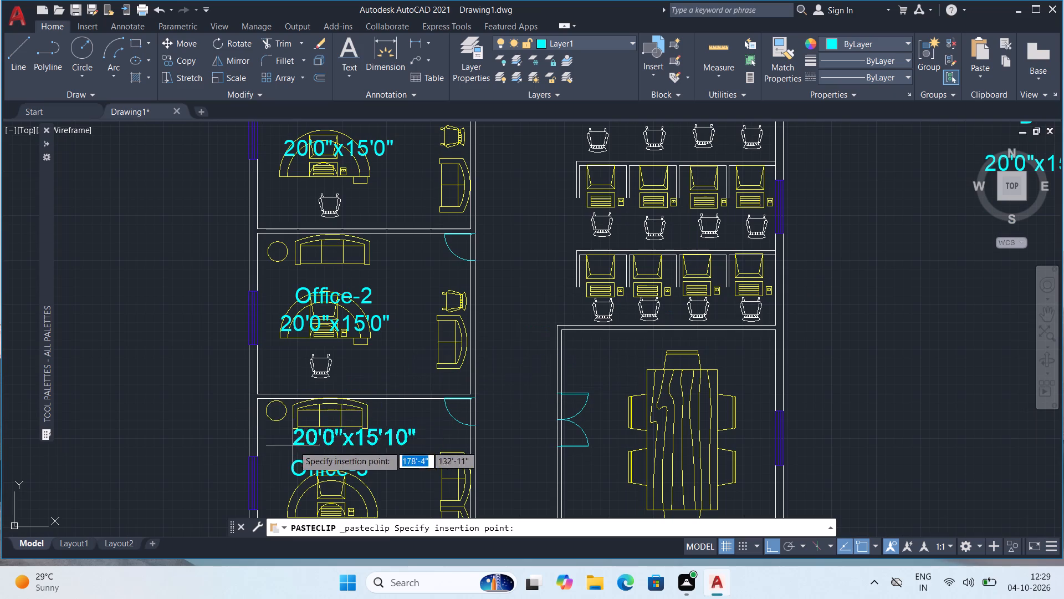
{"action": "scroll", "coordinate": [277, 512], "scroll_direction": "up", "scroll_amount": 1}
{"action": "middle_click_drag", "start_coordinate": [288, 494], "coordinate": [355, 421]}
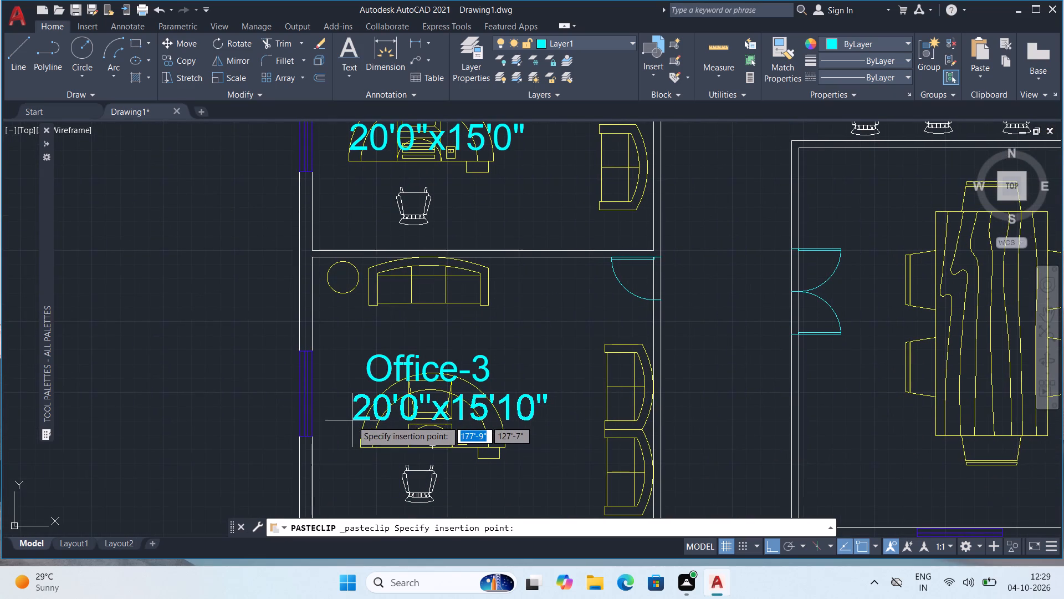
{"action": "left_click", "coordinate": [349, 415]}
Quick-measure the interior dimensions of the conference room in the plan's southeast corner.
{"action": "scroll", "coordinate": [428, 409], "scroll_direction": "down", "scroll_amount": 1}
{"action": "middle_click_drag", "start_coordinate": [556, 348], "coordinate": [553, 400]}
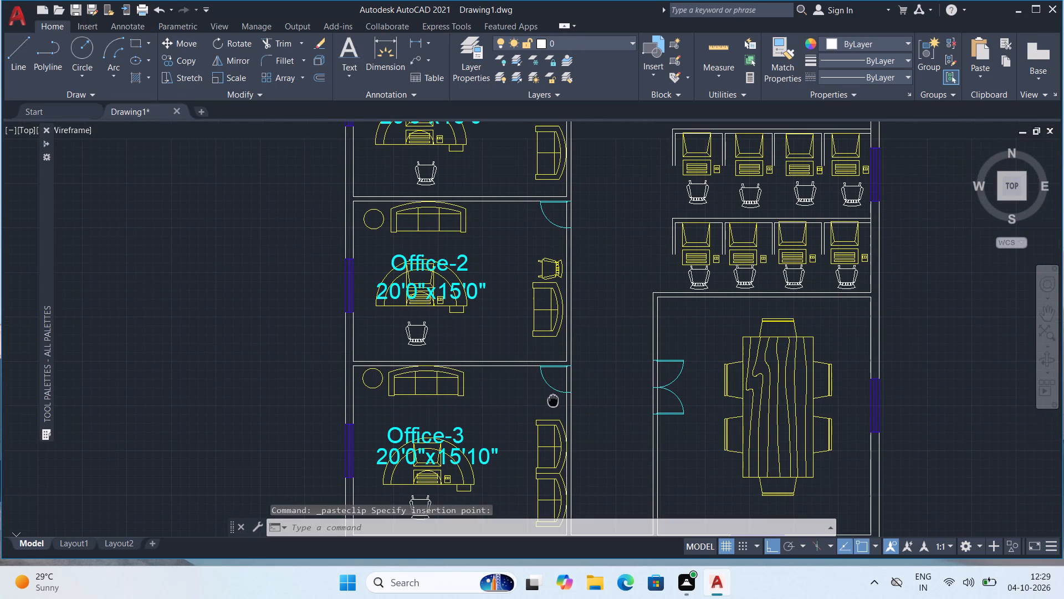
{"action": "middle_click_drag", "start_coordinate": [553, 400], "coordinate": [553, 401]}
{"action": "scroll", "coordinate": [457, 386], "scroll_direction": "down", "scroll_amount": 1}
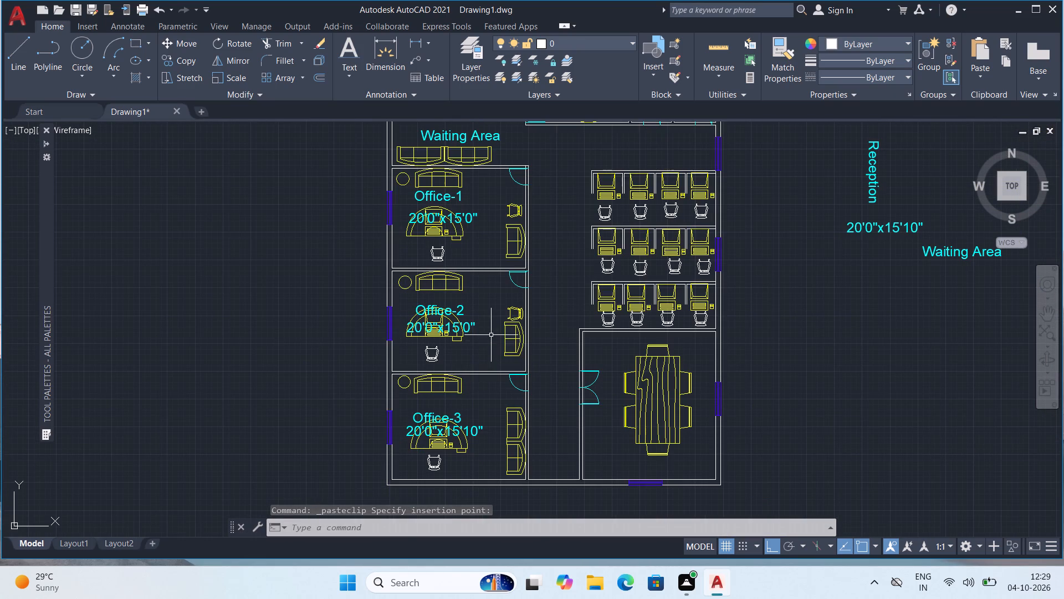
{"action": "scroll", "coordinate": [491, 334], "scroll_direction": "up", "scroll_amount": 1}
{"action": "scroll", "coordinate": [491, 334], "scroll_direction": "down", "scroll_amount": 2}
{"action": "middle_click_drag", "start_coordinate": [543, 285], "coordinate": [458, 286]}
{"action": "scroll", "coordinate": [456, 271], "scroll_direction": "up", "scroll_amount": 1}
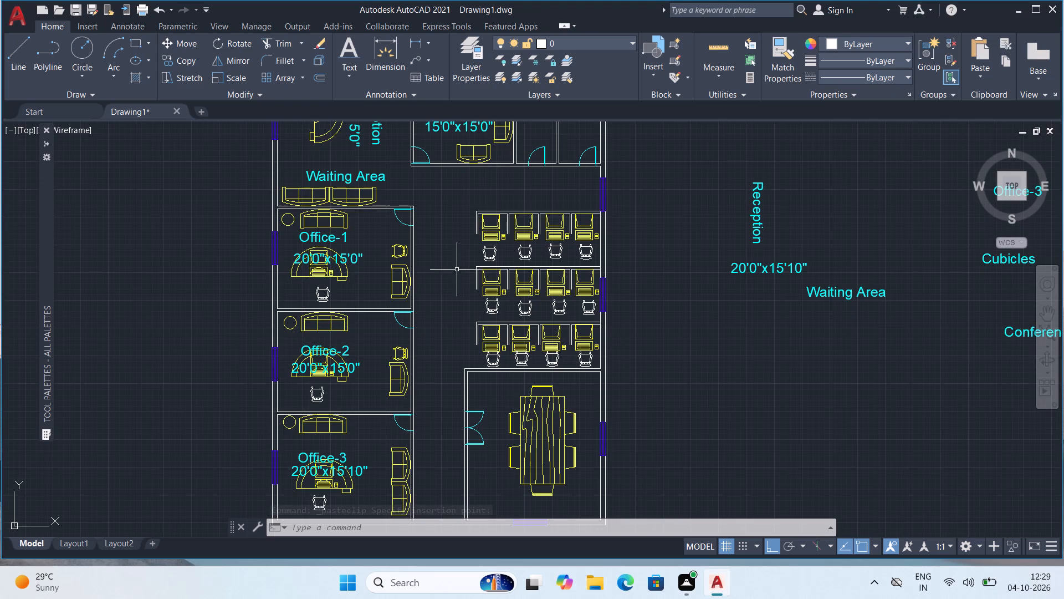
{"action": "scroll", "coordinate": [459, 268], "scroll_direction": "down", "scroll_amount": 1}
{"action": "scroll", "coordinate": [583, 377], "scroll_direction": "up", "scroll_amount": 1}
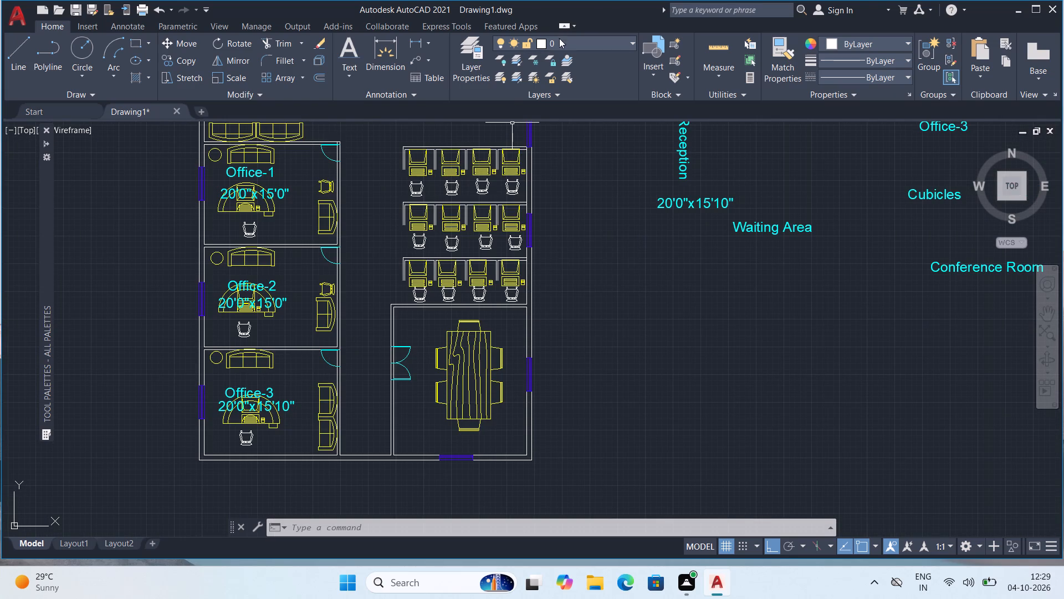
{"action": "left_click", "coordinate": [701, 53]}
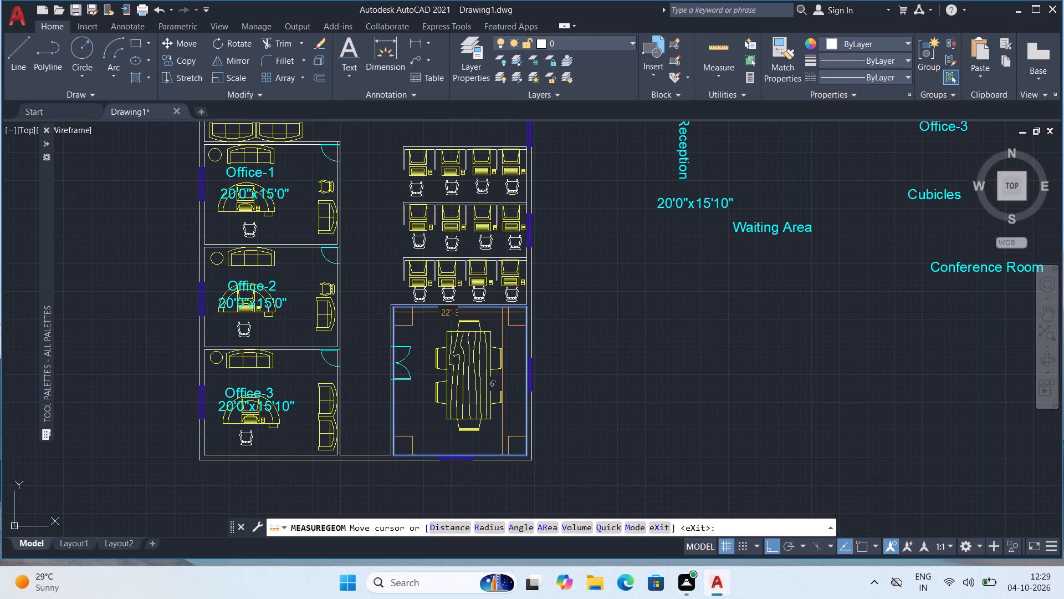
{"action": "key", "text": "Escape"}
Change the source 20'0"x15'10" dimension label east of the floor plan to read 20'0"x22'3".
{"action": "double_click", "coordinate": [692, 200]}
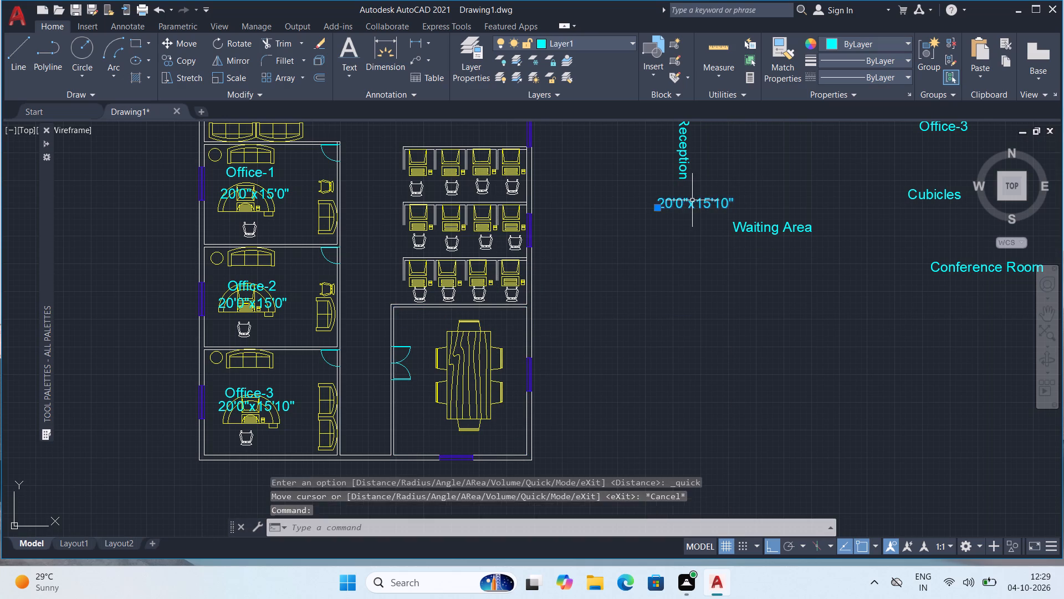
{"action": "scroll", "coordinate": [716, 204], "scroll_direction": "up", "scroll_amount": 2}
{"action": "left_click", "coordinate": [709, 203]}
{"action": "left_click", "coordinate": [703, 211]}
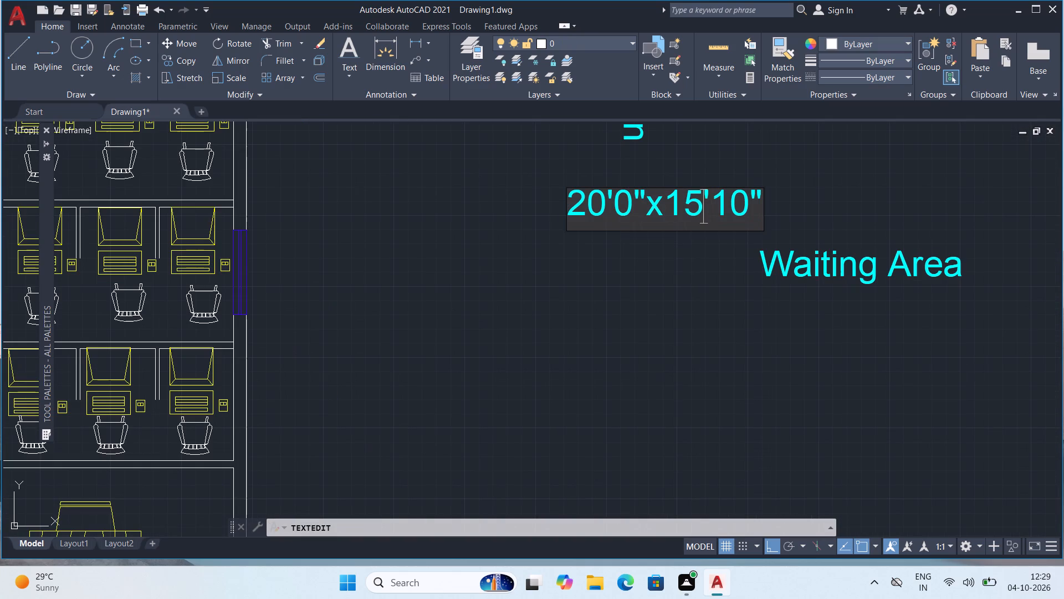
{"action": "key", "text": "BackSpace"}
{"action": "key", "text": "BackSpace"}
{"action": "type", "text": "22"}
{"action": "left_click", "coordinate": [754, 212]}
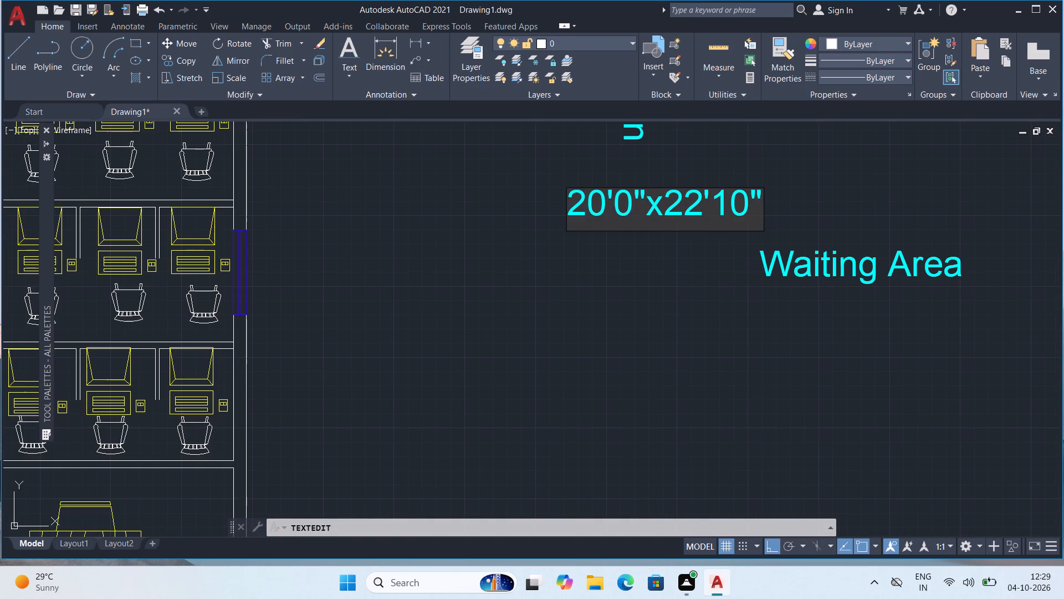
{"action": "key", "text": "BackSpace"}
{"action": "key", "text": "BackSpace"}
{"action": "key", "text": "3"}
{"action": "key", "text": "Return"}
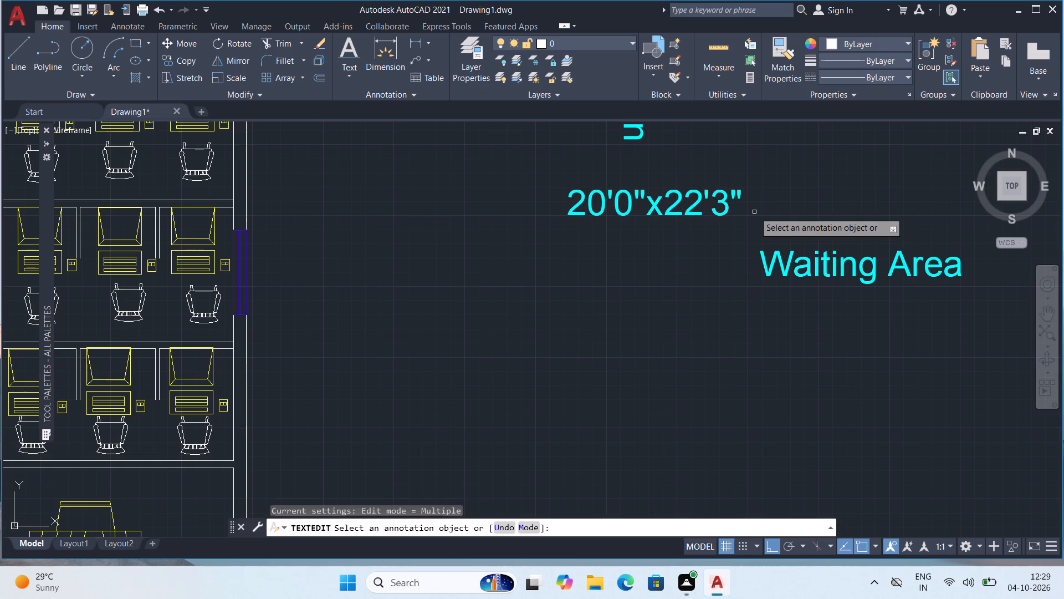
{"action": "key", "text": "Escape"}
Copy the 20'0"x22'3" label into the southeast conference room, over the middle of the table.
{"action": "left_click", "coordinate": [676, 195]}
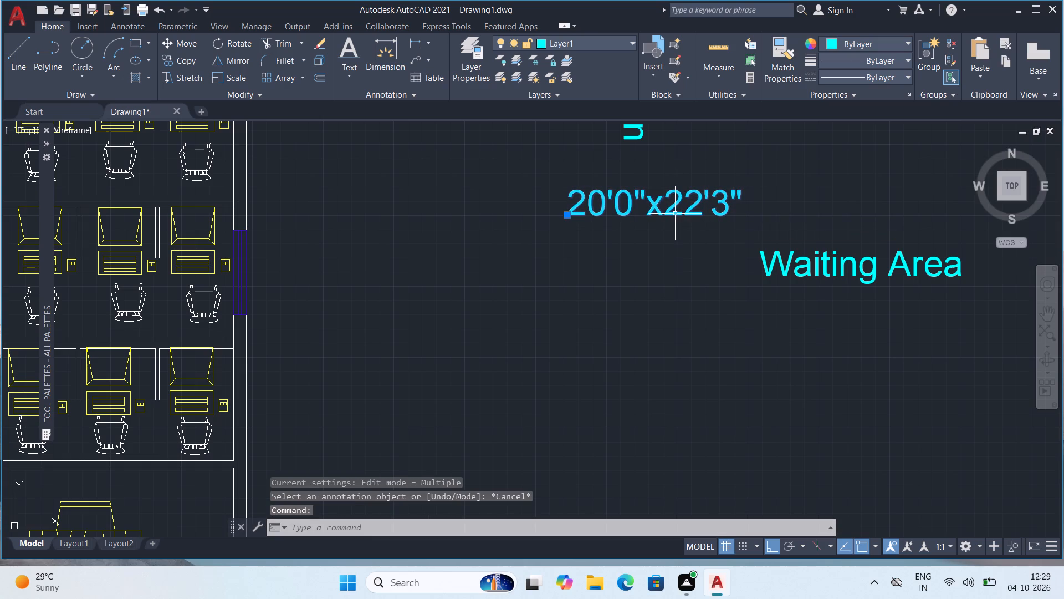
{"action": "key", "text": "ctrl+c"}
{"action": "key", "text": "ctrl+v"}
{"action": "scroll", "coordinate": [499, 306], "scroll_direction": "down", "scroll_amount": 2, "text": "ctrl"}
{"action": "middle_click_drag", "start_coordinate": [453, 353], "coordinate": [626, 283]}
{"action": "scroll", "coordinate": [544, 340], "scroll_direction": "up", "scroll_amount": 1}
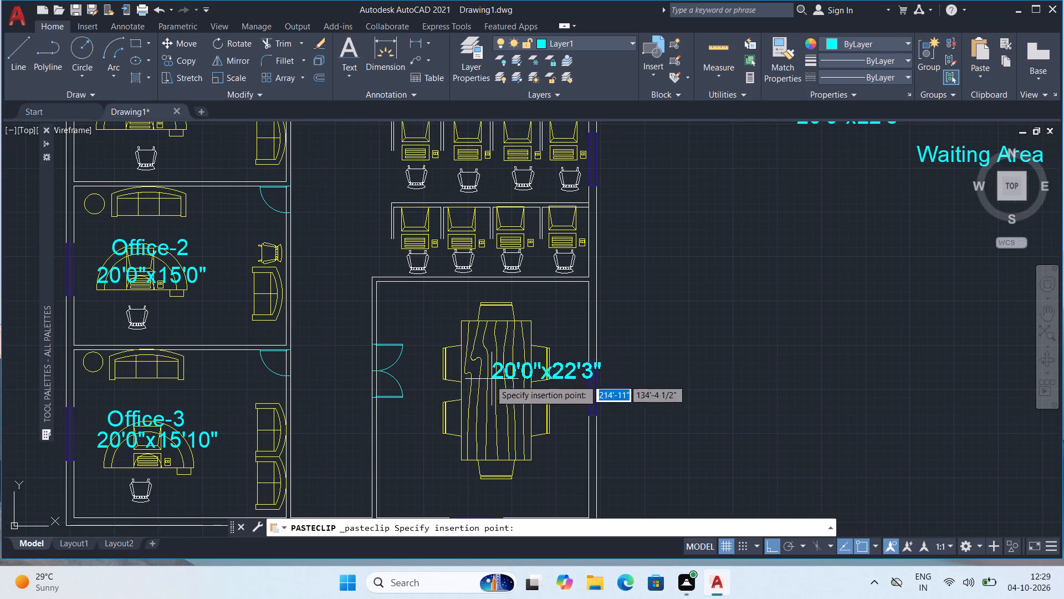
{"action": "left_click", "coordinate": [443, 399]}
Copy the Conference Room label into the southeast room, directly above its 20'0"x22'3" label.
{"action": "scroll", "coordinate": [517, 380], "scroll_direction": "down", "scroll_amount": 1}
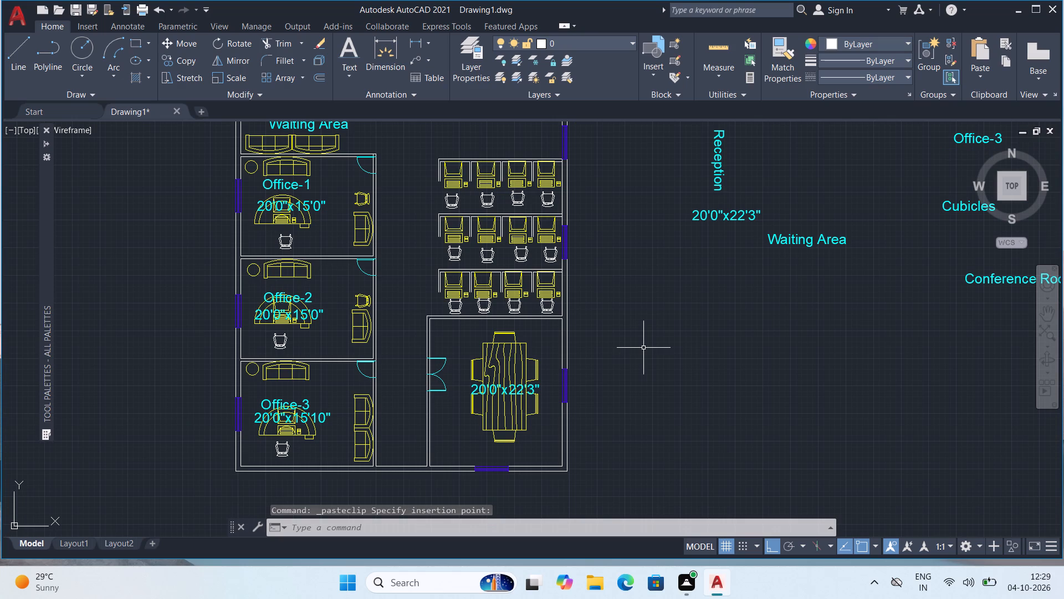
{"action": "middle_click_drag", "start_coordinate": [798, 328], "coordinate": [623, 374]}
{"action": "left_click", "coordinate": [867, 327]}
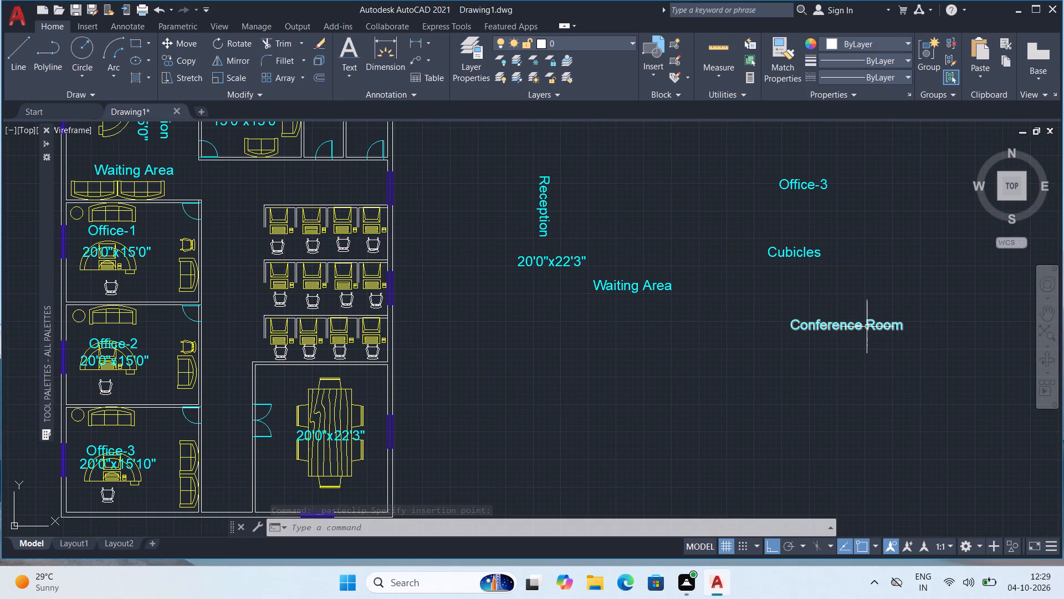
{"action": "key", "text": "ctrl+c"}
{"action": "key", "text": "ctrl+v"}
{"action": "middle_click_drag", "start_coordinate": [296, 368], "coordinate": [487, 333]}
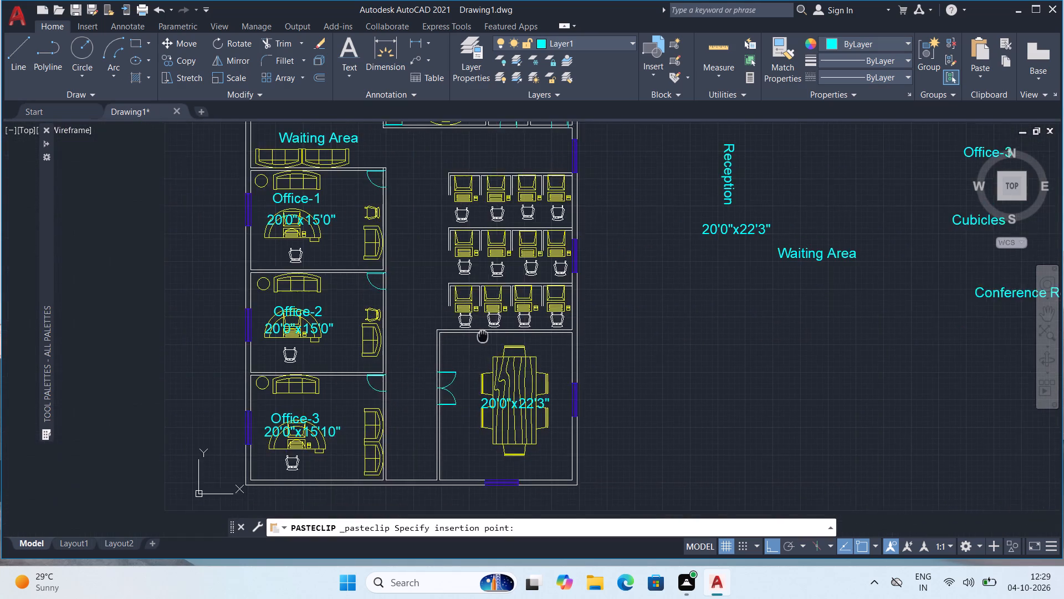
{"action": "middle_click_drag", "start_coordinate": [487, 333], "coordinate": [488, 333]}
{"action": "scroll", "coordinate": [475, 351], "scroll_direction": "up", "scroll_amount": 1}
{"action": "left_click", "coordinate": [457, 409]}
Copy the Cubicles label onto the middle row of workstations on the plan's east side.
{"action": "scroll", "coordinate": [580, 378], "scroll_direction": "down", "scroll_amount": 1}
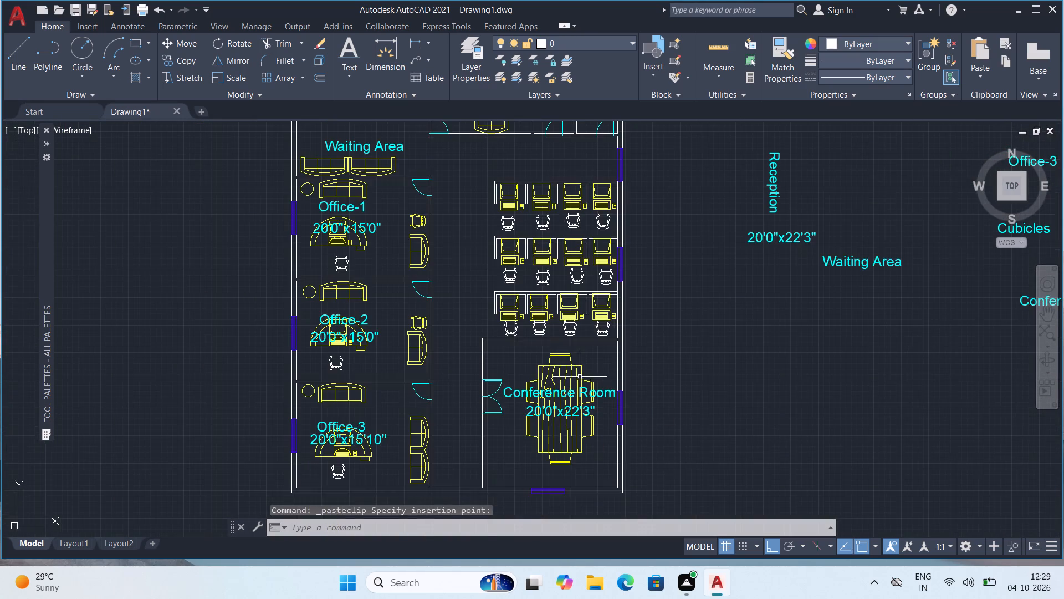
{"action": "middle_click_drag", "start_coordinate": [606, 340], "coordinate": [602, 385]}
{"action": "middle_click_drag", "start_coordinate": [881, 303], "coordinate": [627, 361]}
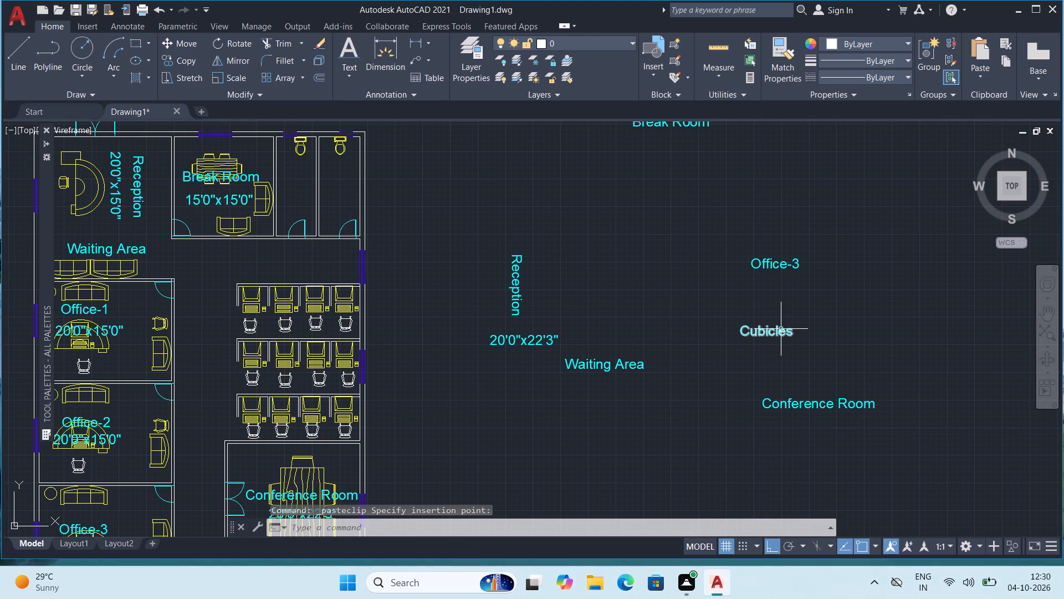
{"action": "left_click", "coordinate": [781, 329]}
{"action": "key", "text": "ctrl+c"}
{"action": "key", "text": "ctrl+v"}
{"action": "middle_click_drag", "start_coordinate": [409, 353], "coordinate": [600, 281]}
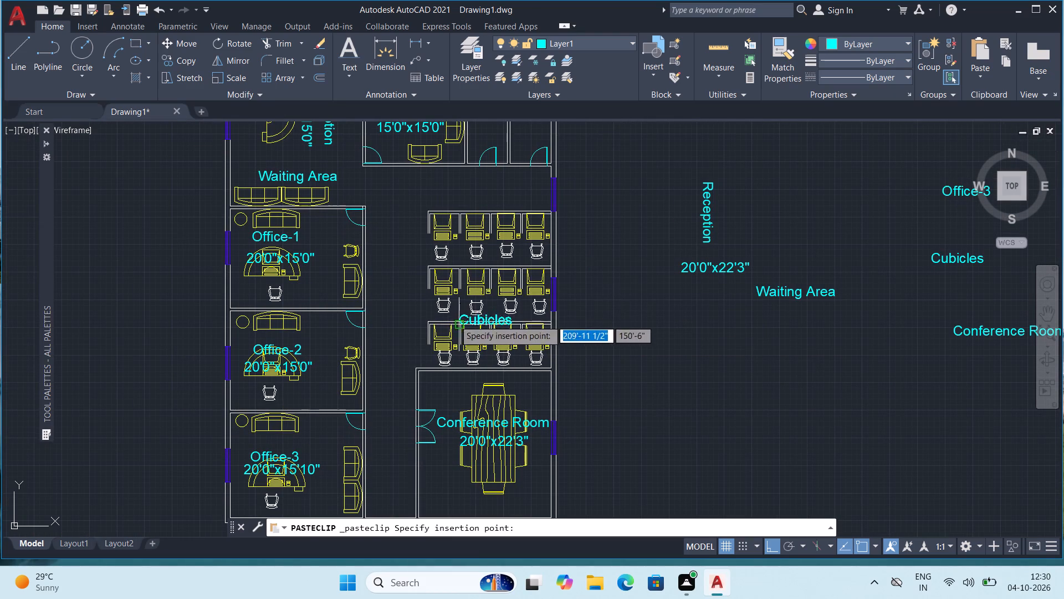
{"action": "left_click", "coordinate": [465, 282]}
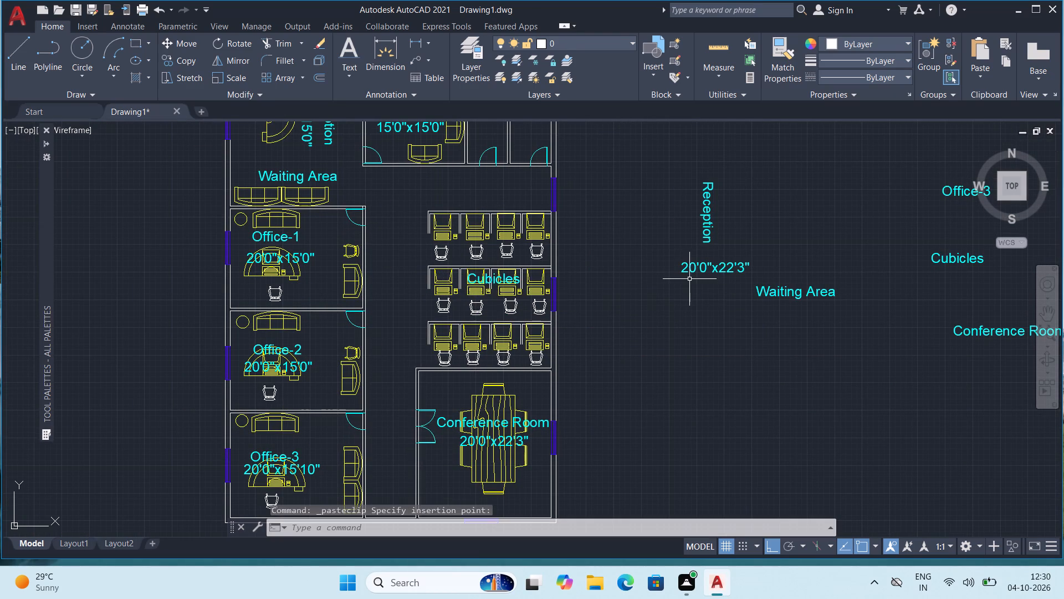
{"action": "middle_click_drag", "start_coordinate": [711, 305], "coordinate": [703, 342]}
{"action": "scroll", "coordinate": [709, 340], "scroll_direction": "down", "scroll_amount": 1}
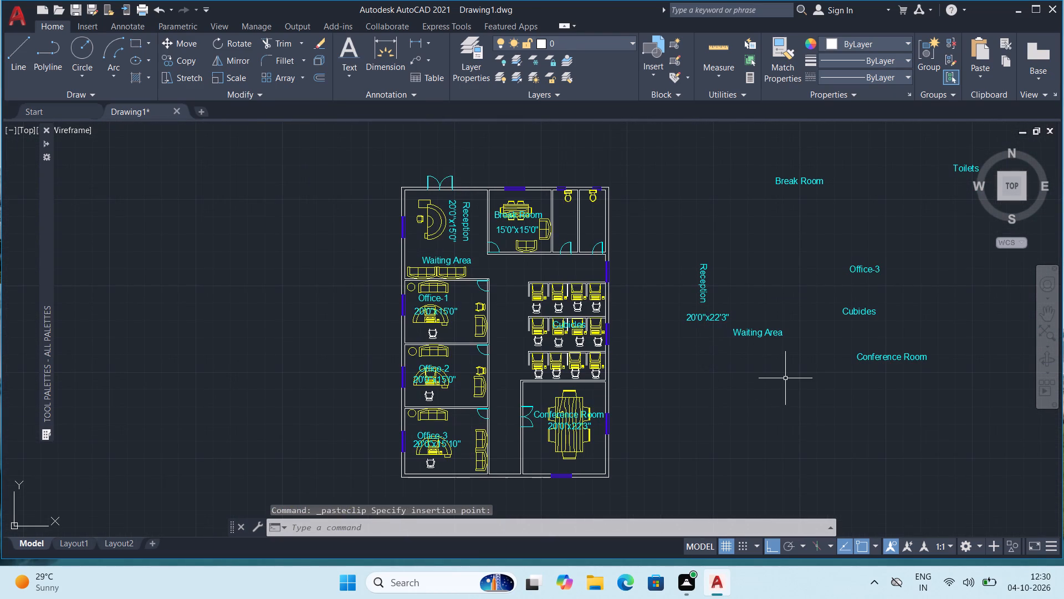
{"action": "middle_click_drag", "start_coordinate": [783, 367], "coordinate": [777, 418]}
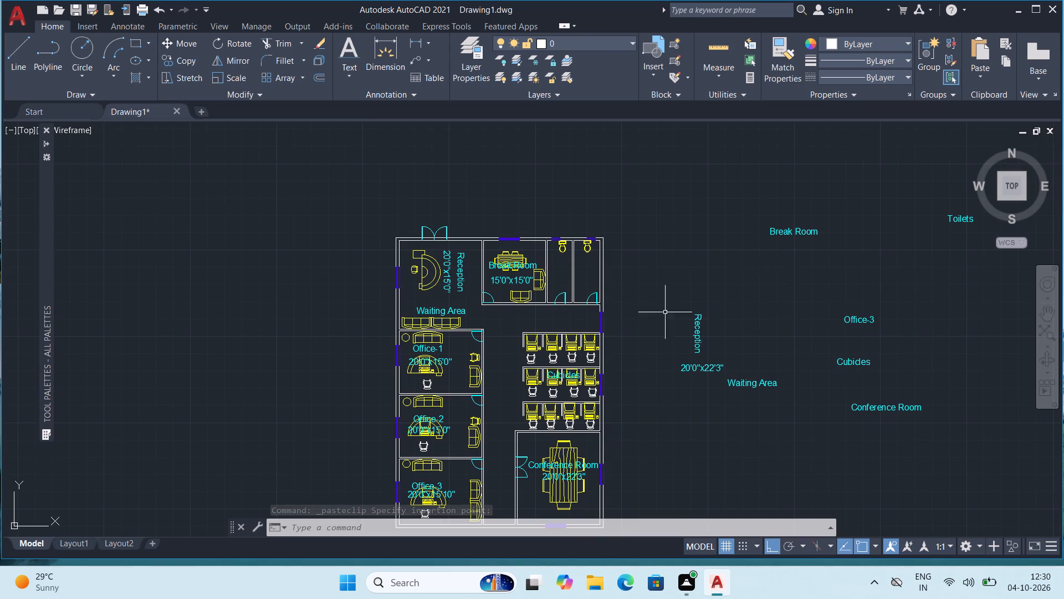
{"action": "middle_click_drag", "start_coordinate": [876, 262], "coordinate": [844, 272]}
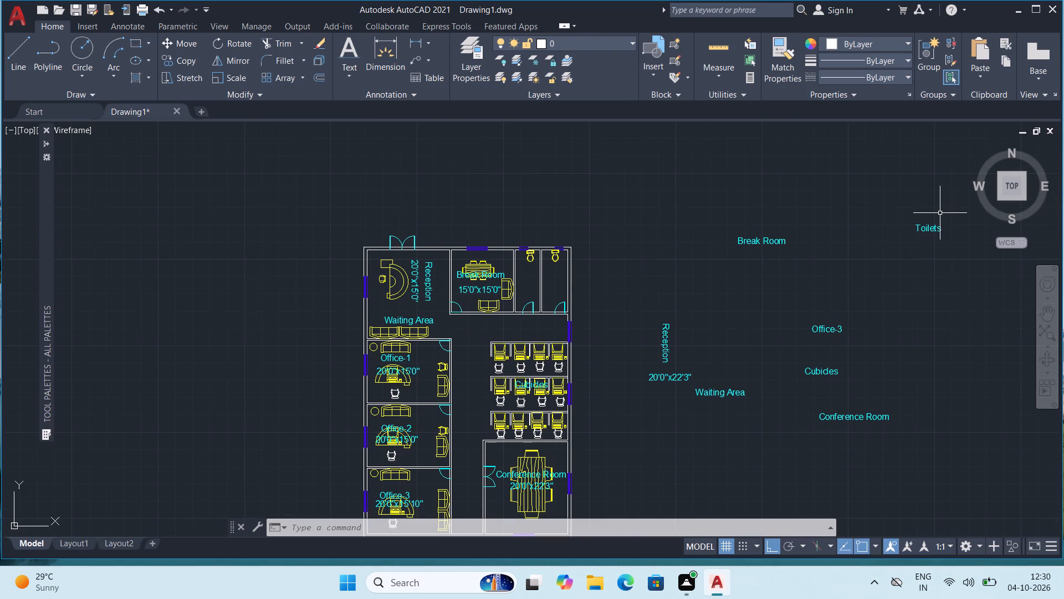
Copy the source Toilets label into both toilet rooms in the plan's northeast corner, one label in each room.
{"action": "left_click", "coordinate": [924, 231]}
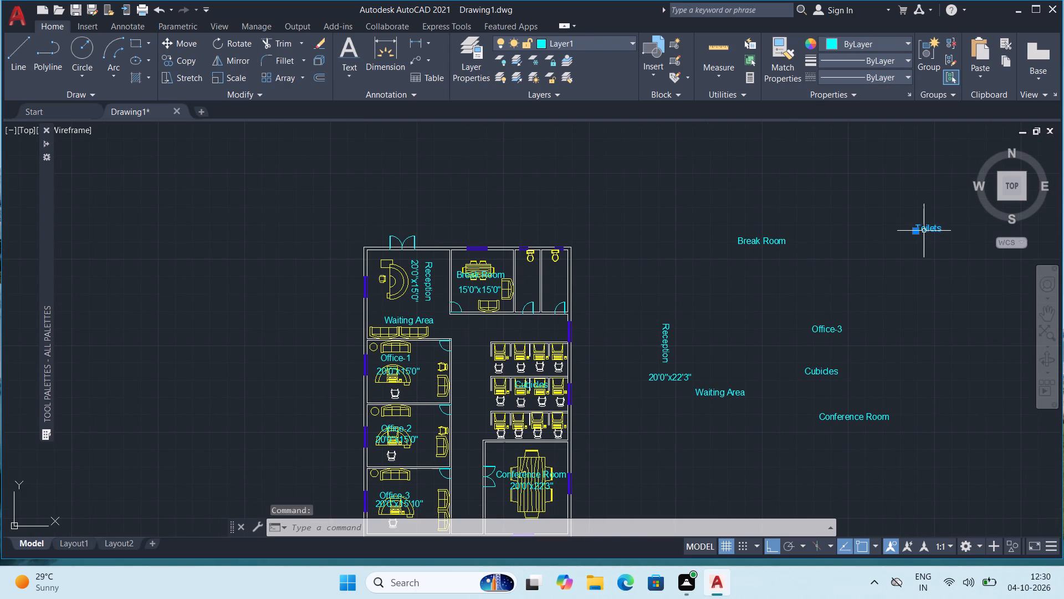
{"action": "key", "text": "ctrl+c"}
{"action": "key", "text": "ctrl+v"}
{"action": "scroll", "coordinate": [591, 251], "scroll_direction": "up", "scroll_amount": 2}
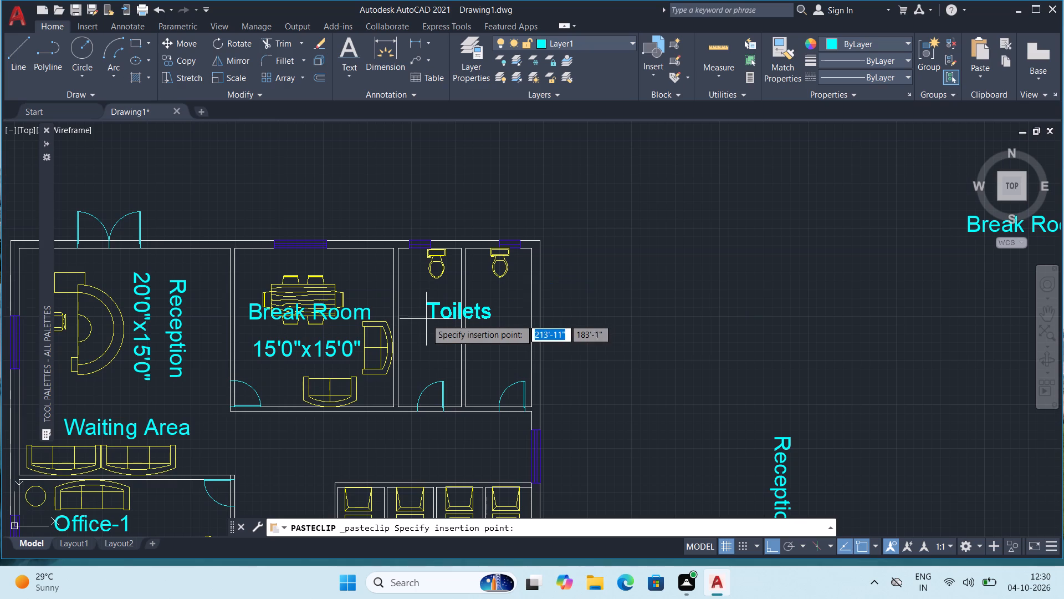
{"action": "left_click", "coordinate": [398, 314]}
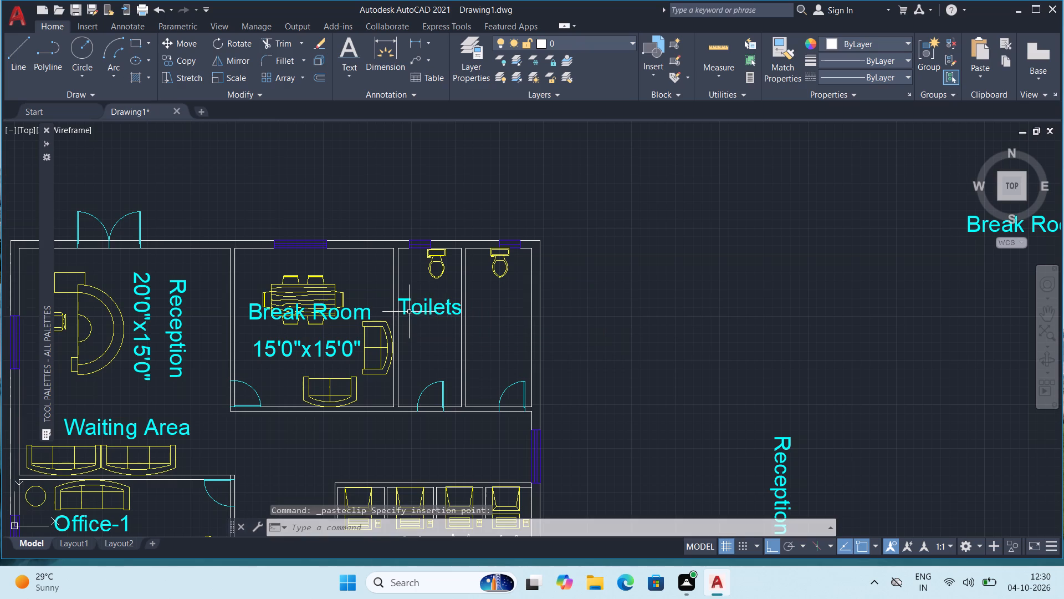
{"action": "key", "text": "ctrl+v"}
{"action": "left_click", "coordinate": [464, 318]}
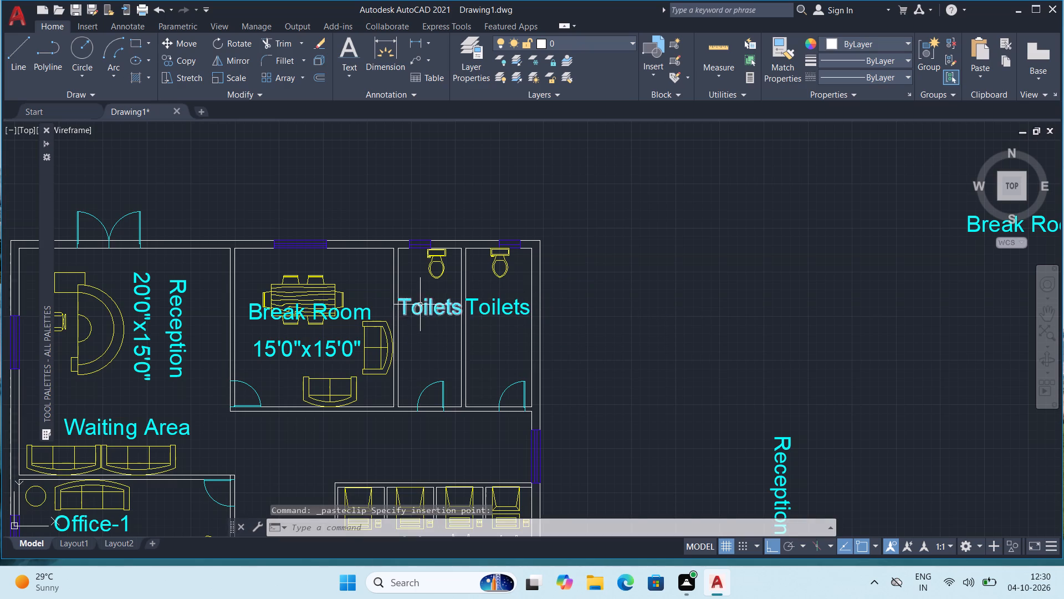
Change the source Toilets label northeast of the floor plan to read Gents.
{"action": "scroll", "coordinate": [419, 305], "scroll_direction": "up", "scroll_amount": 2}
{"action": "scroll", "coordinate": [428, 299], "scroll_direction": "down", "scroll_amount": 1}
{"action": "scroll", "coordinate": [613, 303], "scroll_direction": "down", "scroll_amount": 1}
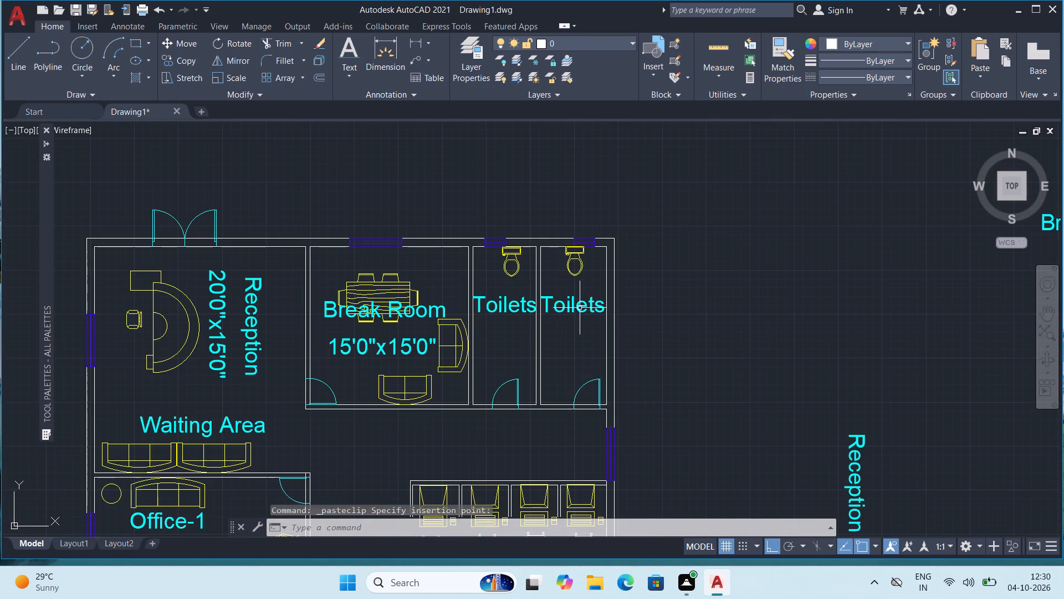
{"action": "middle_click_drag", "start_coordinate": [604, 296], "coordinate": [345, 378]}
{"action": "scroll", "coordinate": [893, 292], "scroll_direction": "down", "scroll_amount": 1}
{"action": "middle_click_drag", "start_coordinate": [958, 301], "coordinate": [703, 330]}
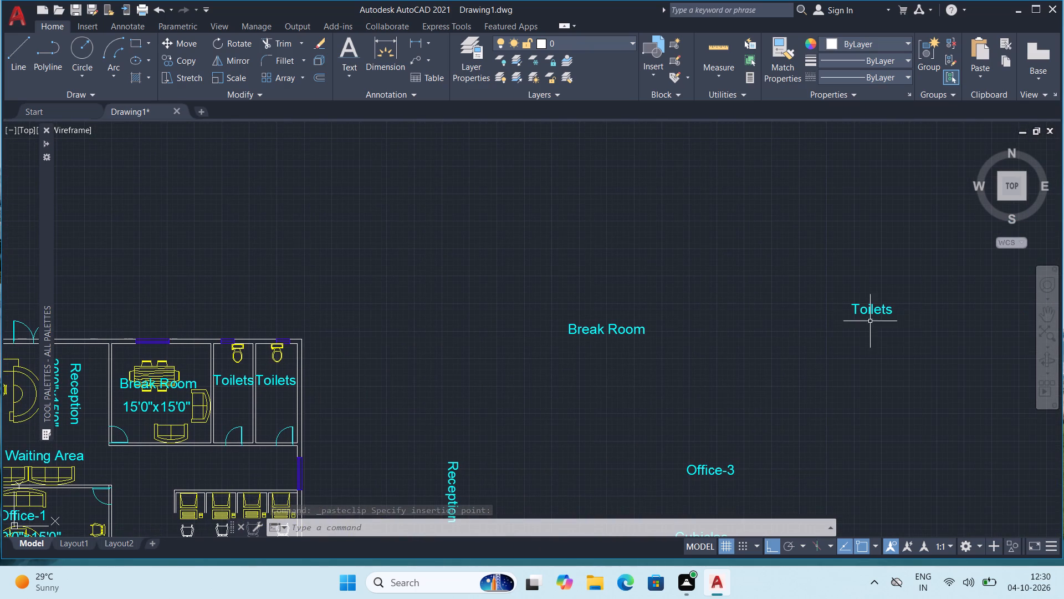
{"action": "double_click", "coordinate": [863, 310]}
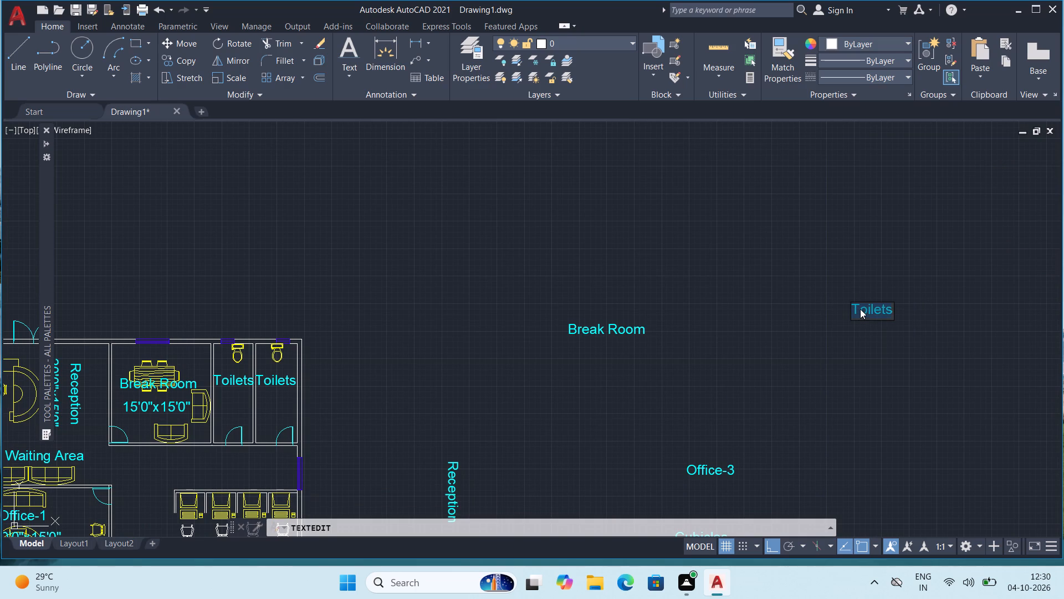
{"action": "type", "text": "gent"}
{"action": "key", "text": "BackSpace"}
{"action": "key", "text": "BackSpace"}
{"action": "key", "text": "BackSpace"}
{"action": "key", "text": "BackSpace"}
{"action": "key", "text": "f"}
{"action": "key", "text": "BackSpace"}
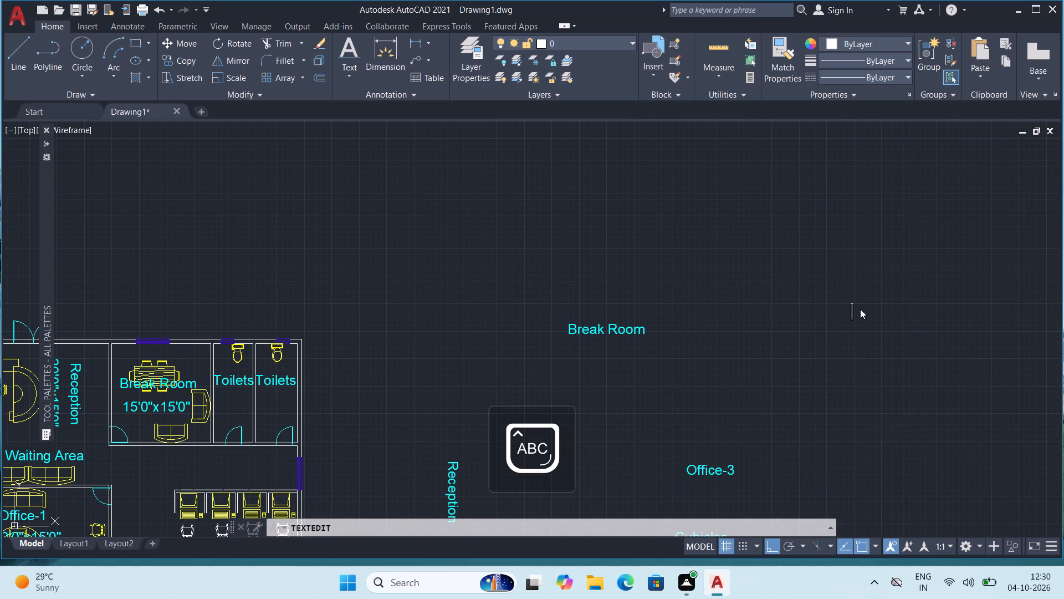
{"action": "key", "text": "g"}
{"action": "key", "text": "g"}
{"action": "type", "text": "ents"}
{"action": "key", "text": "Return"}
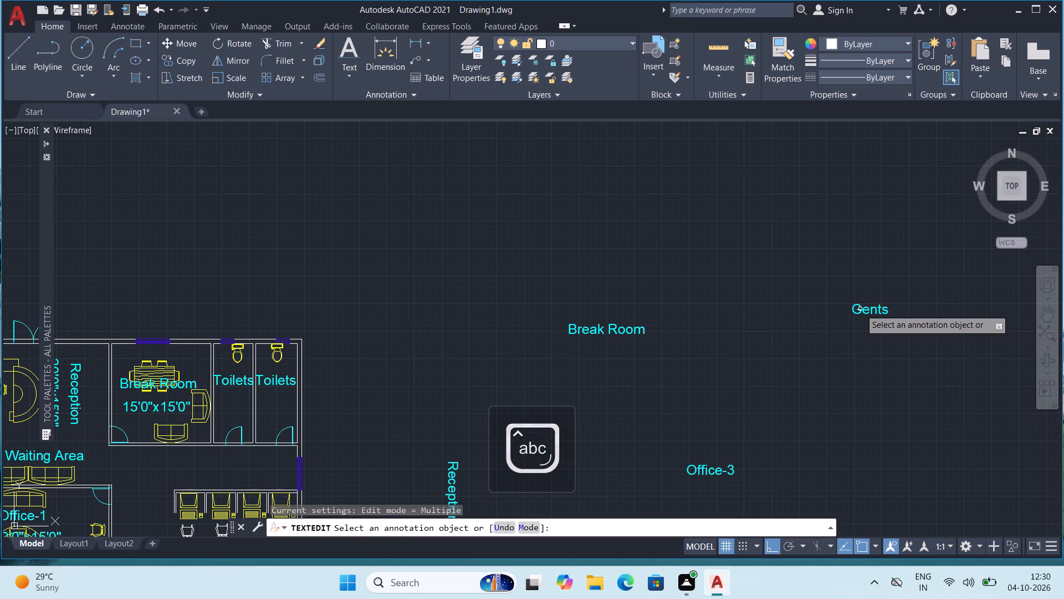
{"action": "key", "text": "Escape"}
Copy the Gents label into the western toilet room, directly above its Toilets label.
{"action": "left_click", "coordinate": [864, 307]}
{"action": "key", "text": "ctrl+c"}
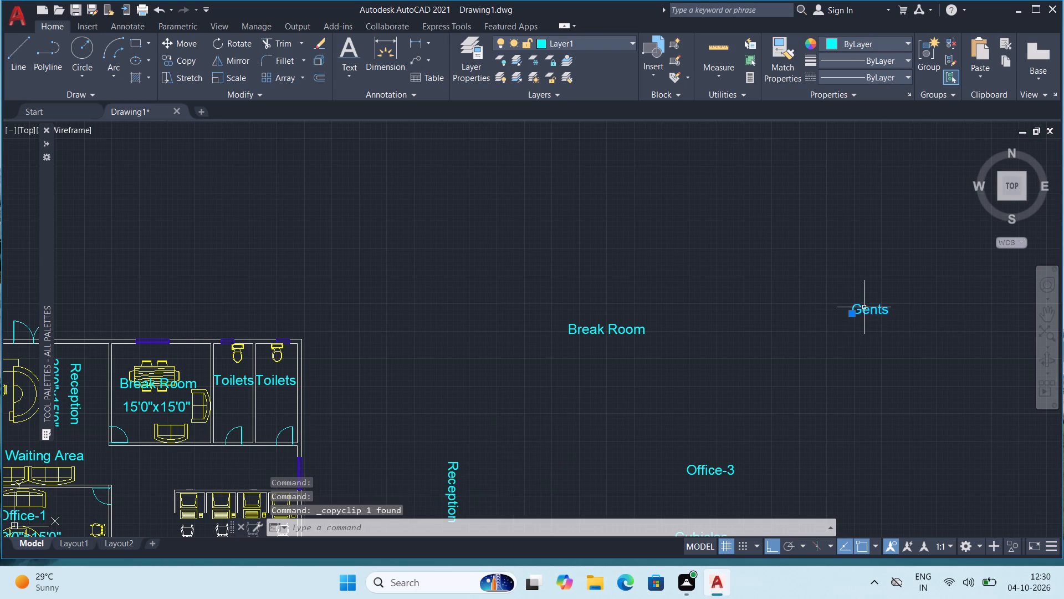
{"action": "key", "text": "ctrl+v"}
{"action": "middle_click_drag", "start_coordinate": [314, 367], "coordinate": [641, 333]}
{"action": "scroll", "coordinate": [640, 334], "scroll_direction": "up", "scroll_amount": 1}
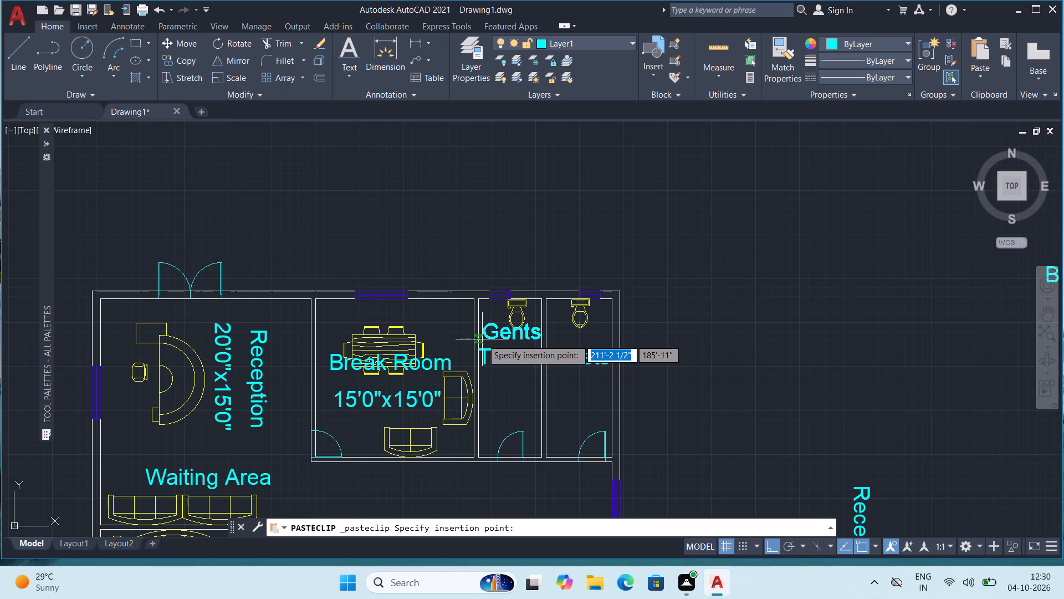
{"action": "left_click", "coordinate": [482, 339]}
Change the source Gents label northeast of the floor plan to read Ladies.
{"action": "scroll", "coordinate": [658, 337], "scroll_direction": "down", "scroll_amount": 1}
{"action": "middle_click_drag", "start_coordinate": [329, 371], "coordinate": [285, 373]}
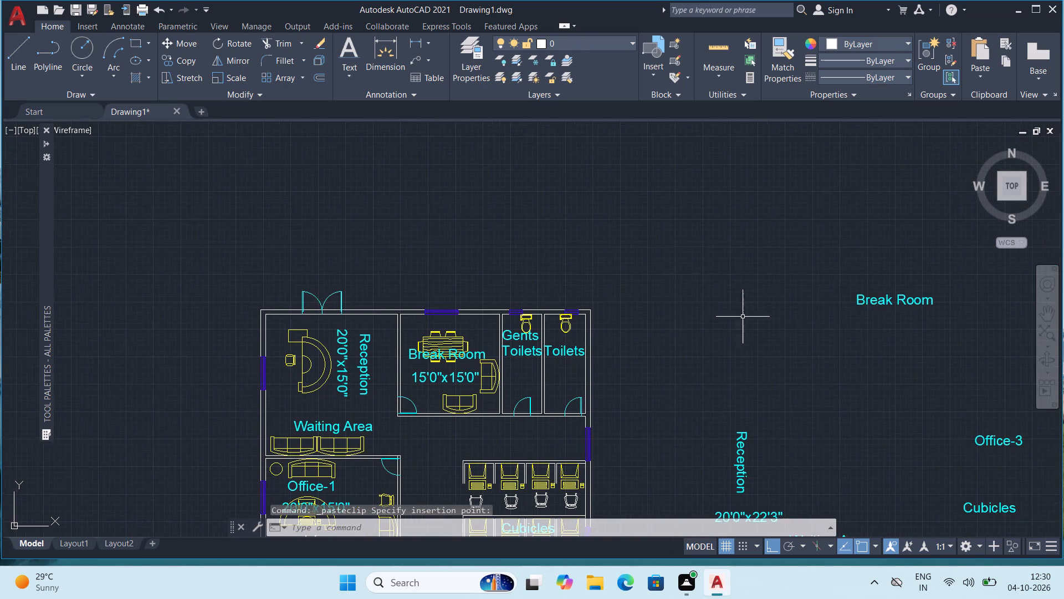
{"action": "middle_click_drag", "start_coordinate": [743, 342], "coordinate": [391, 354]}
{"action": "double_click", "coordinate": [811, 296]}
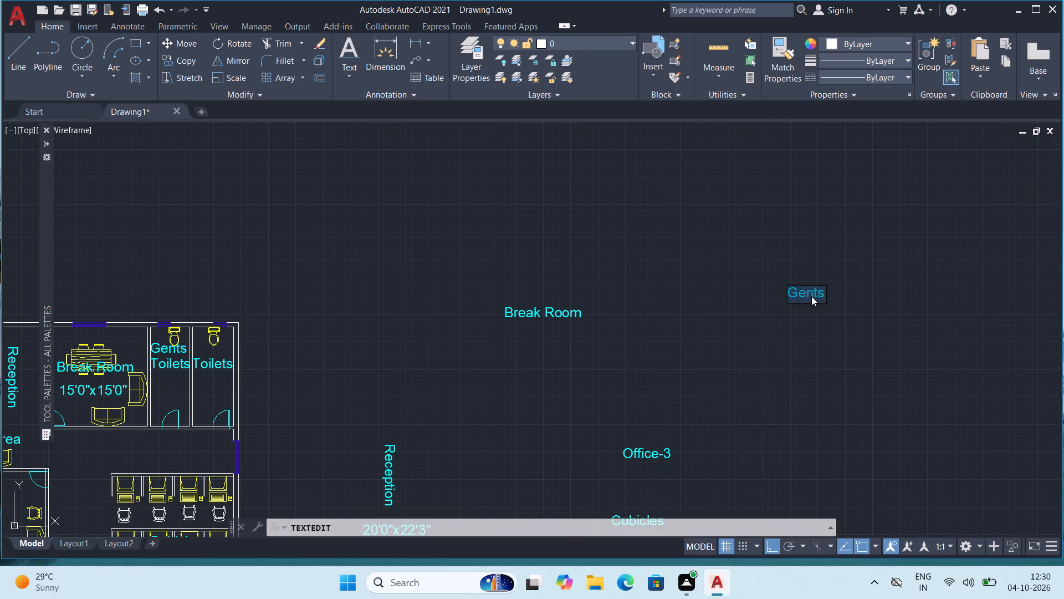
{"action": "key", "text": "l"}
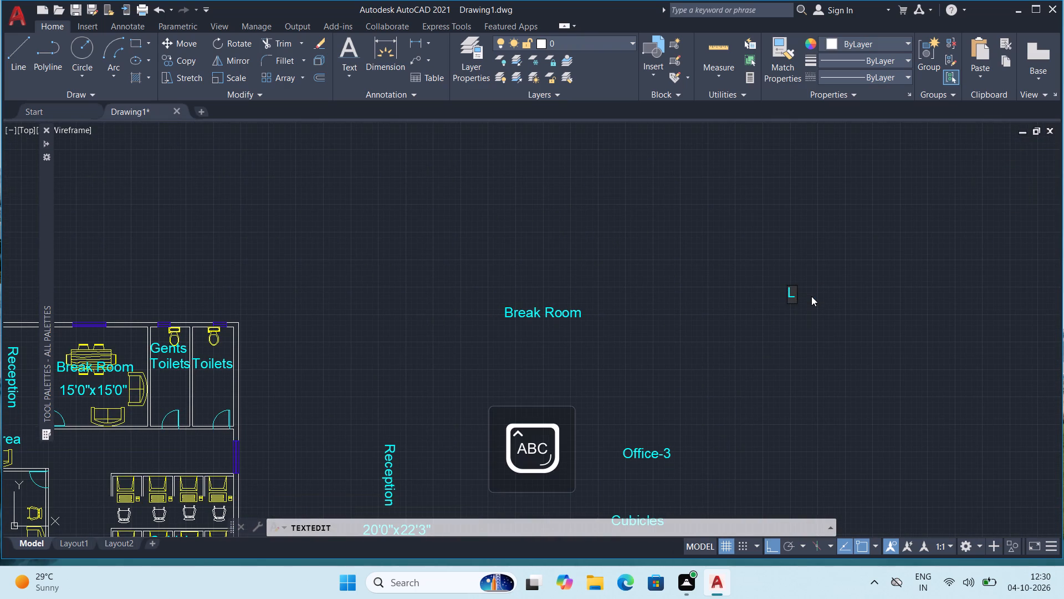
{"action": "key", "text": "a"}
{"action": "key", "text": "d"}
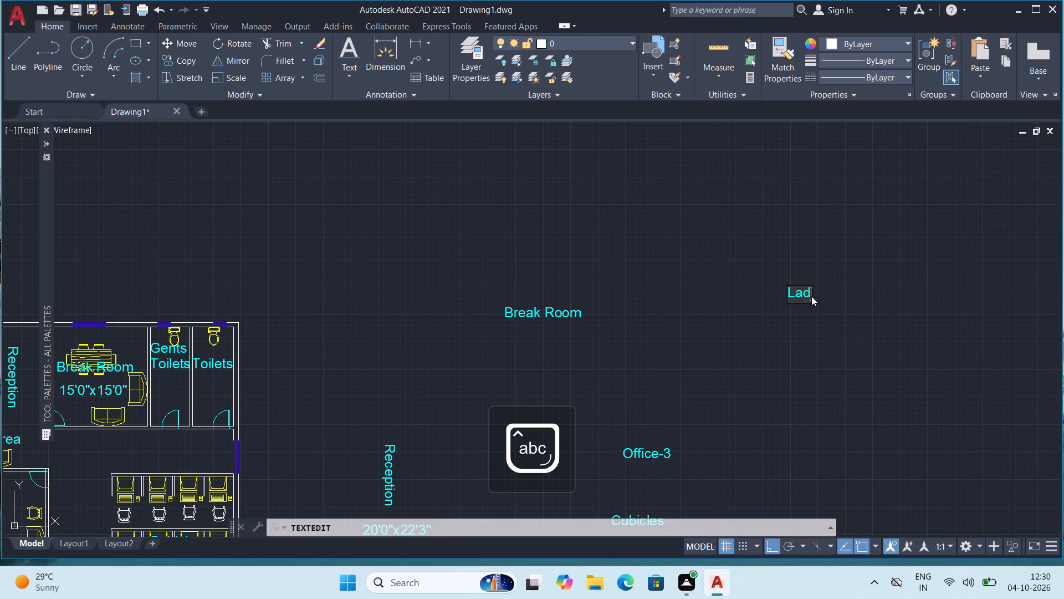
{"action": "type", "text": "ies"}
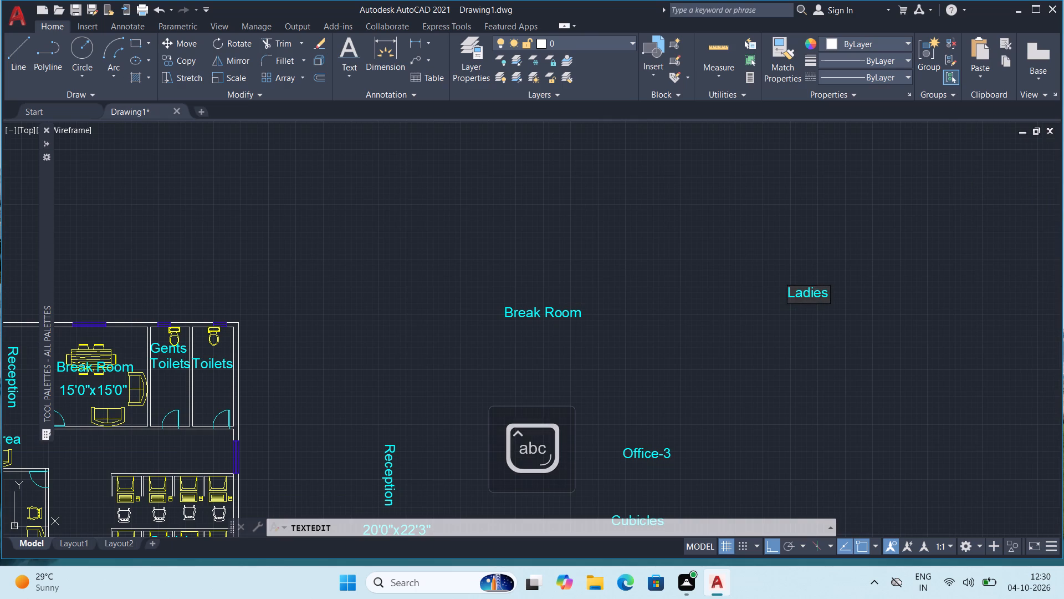
{"action": "key", "text": "Return"}
{"action": "key", "text": "Escape"}
{"action": "key", "text": "grave"}
{"action": "key", "text": "Escape"}
{"action": "key", "text": "Escape"}
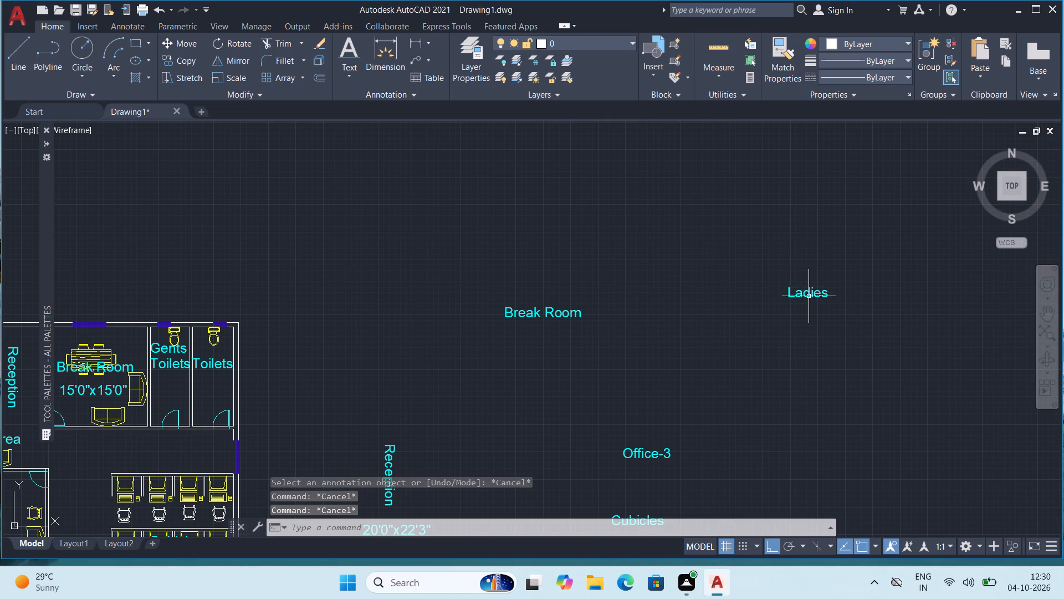
Copy the Ladies label into the eastern toilet room, directly above its Toilets label.
{"action": "left_click", "coordinate": [809, 295]}
{"action": "key", "text": "ctrl+c"}
{"action": "key", "text": "ctrl+v"}
{"action": "middle_click_drag", "start_coordinate": [290, 319], "coordinate": [615, 256], "text": "ctrl"}
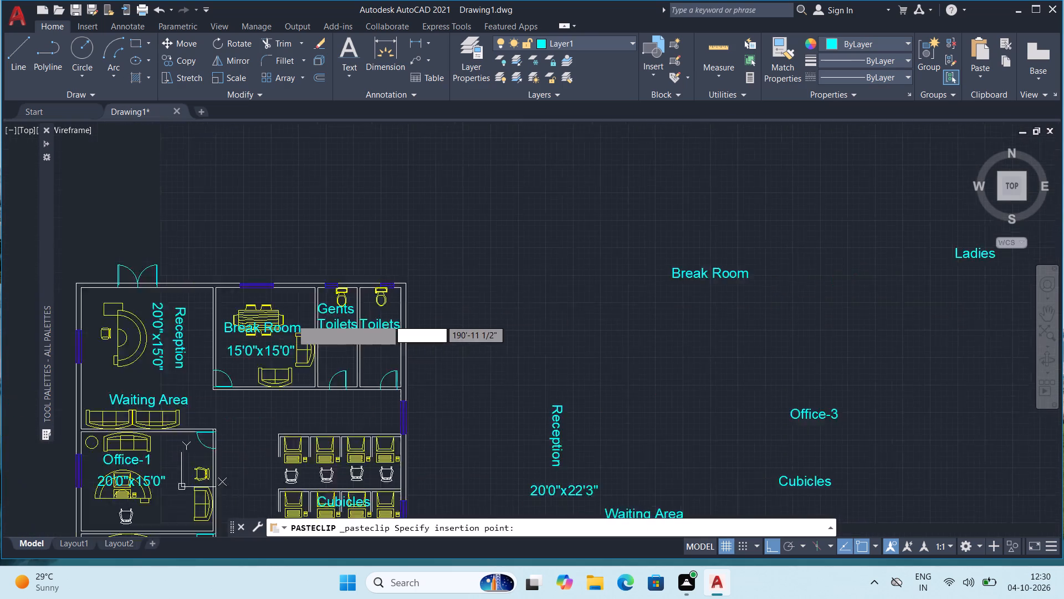
{"action": "middle_click_drag", "start_coordinate": [615, 256], "coordinate": [681, 233], "text": "ctrl"}
{"action": "scroll", "coordinate": [624, 250], "scroll_direction": "up", "scroll_amount": 1}
{"action": "left_click", "coordinate": [605, 261]}
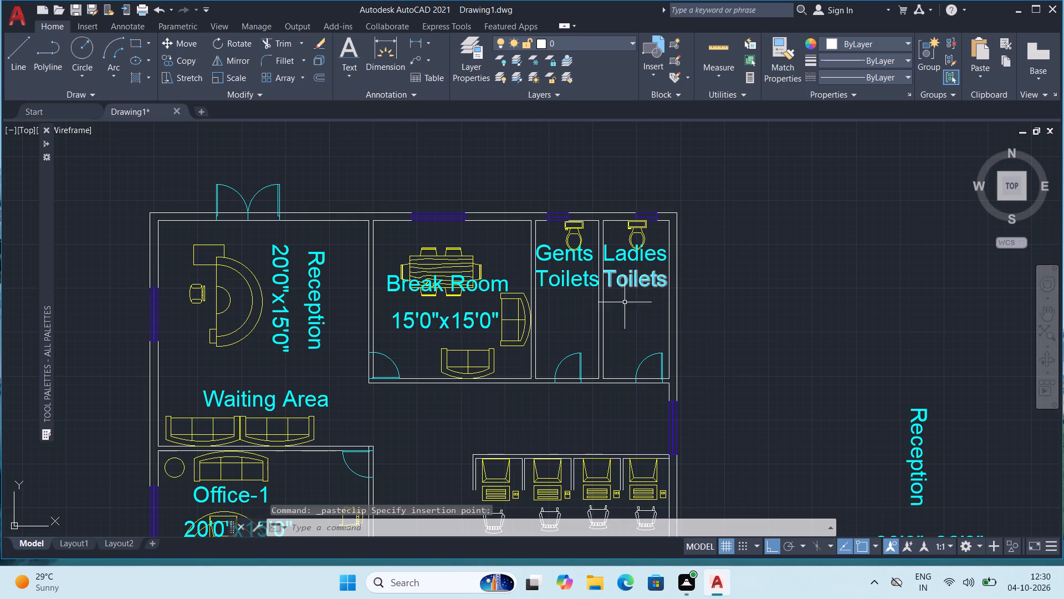
Check the toilet rooms' length and the thickness of their dividing wall with the Quick measure tool.
{"action": "middle_click_drag", "start_coordinate": [604, 338], "coordinate": [598, 328]}
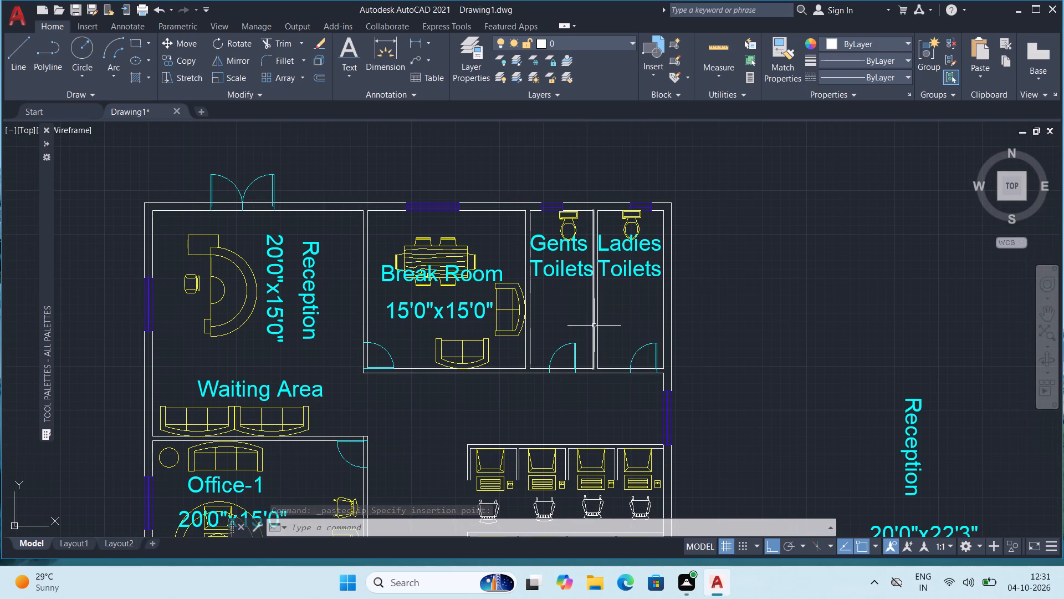
{"action": "scroll", "coordinate": [594, 326], "scroll_direction": "up", "scroll_amount": 1}
{"action": "middle_click_drag", "start_coordinate": [586, 308], "coordinate": [585, 323]}
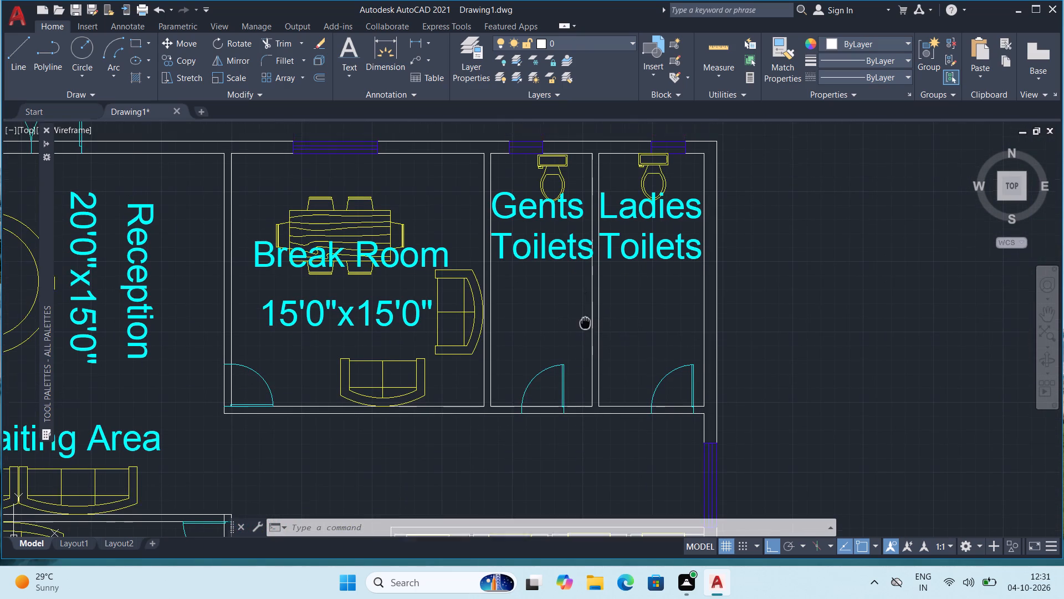
{"action": "middle_click_drag", "start_coordinate": [585, 323], "coordinate": [584, 331]}
{"action": "left_click", "coordinate": [714, 44]}
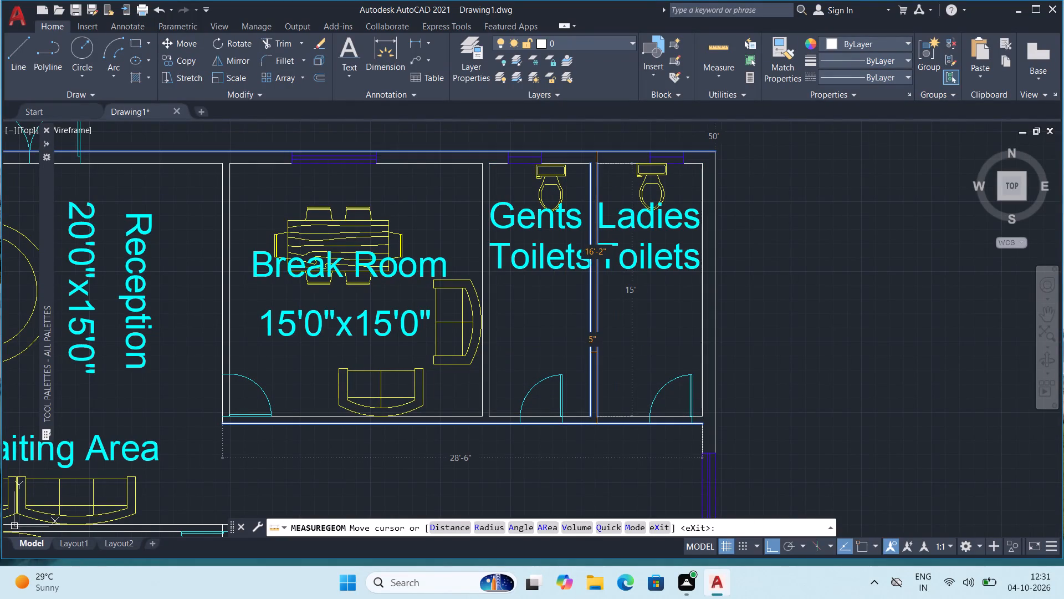
{"action": "scroll", "coordinate": [595, 353], "scroll_direction": "up", "scroll_amount": 1}
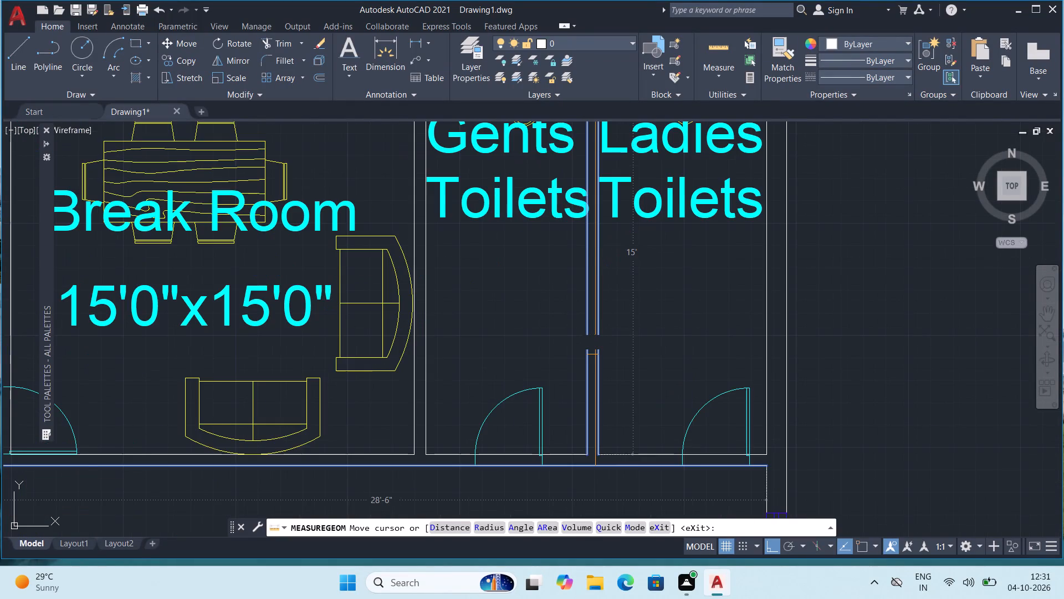
{"action": "scroll", "coordinate": [595, 355], "scroll_direction": "down", "scroll_amount": 1}
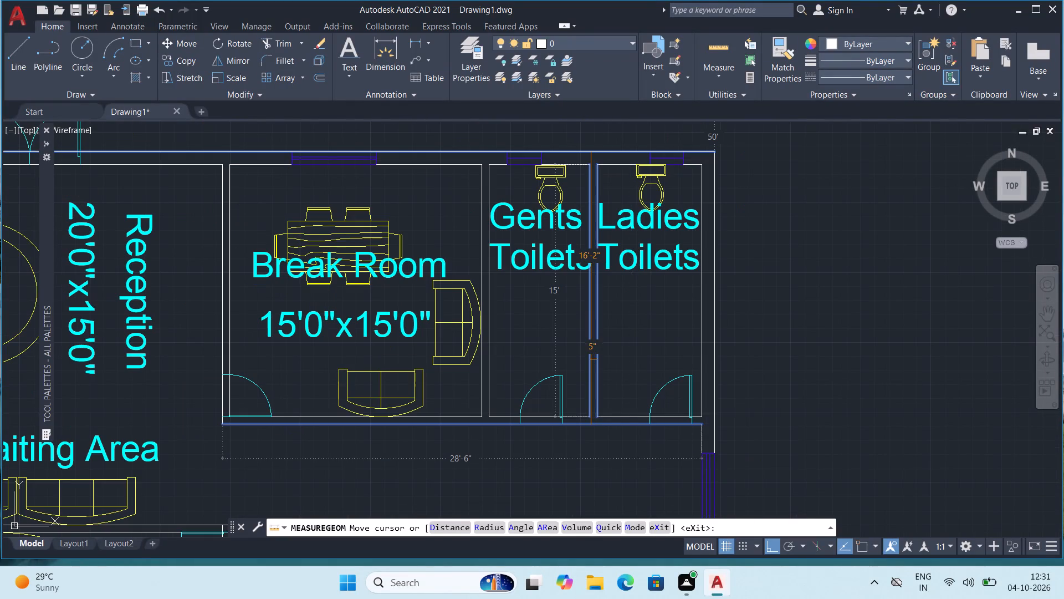
{"action": "middle_click_drag", "start_coordinate": [590, 359], "coordinate": [589, 389]}
{"action": "key", "text": "Escape"}
{"action": "key", "text": "Escape"}
{"action": "middle_click_drag", "start_coordinate": [594, 387], "coordinate": [586, 377]}
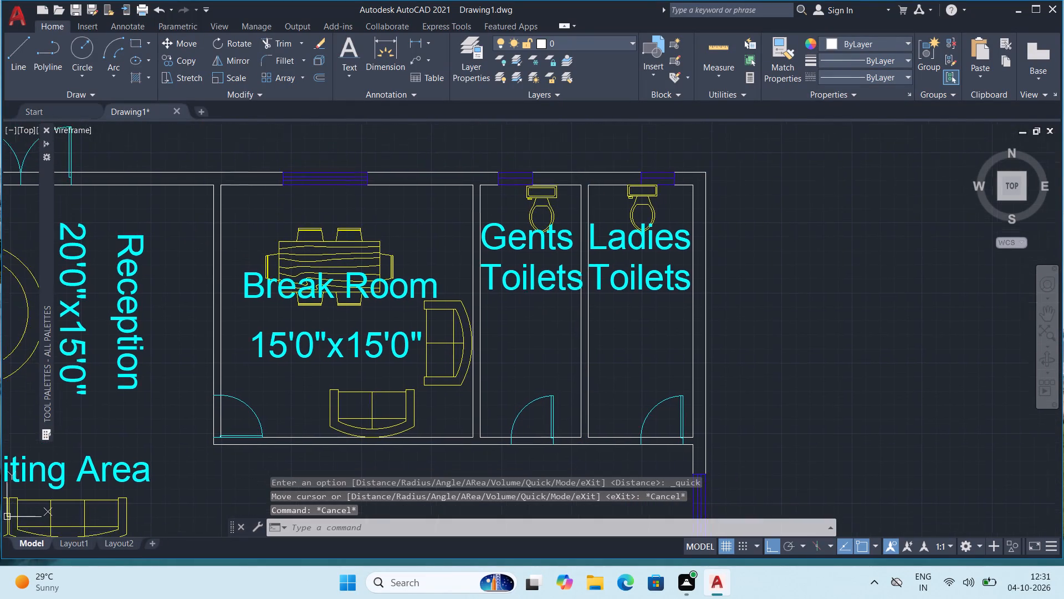
{"action": "middle_click_drag", "start_coordinate": [586, 377], "coordinate": [559, 387]}
{"action": "key", "text": "Escape"}
{"action": "key", "text": "Escape"}
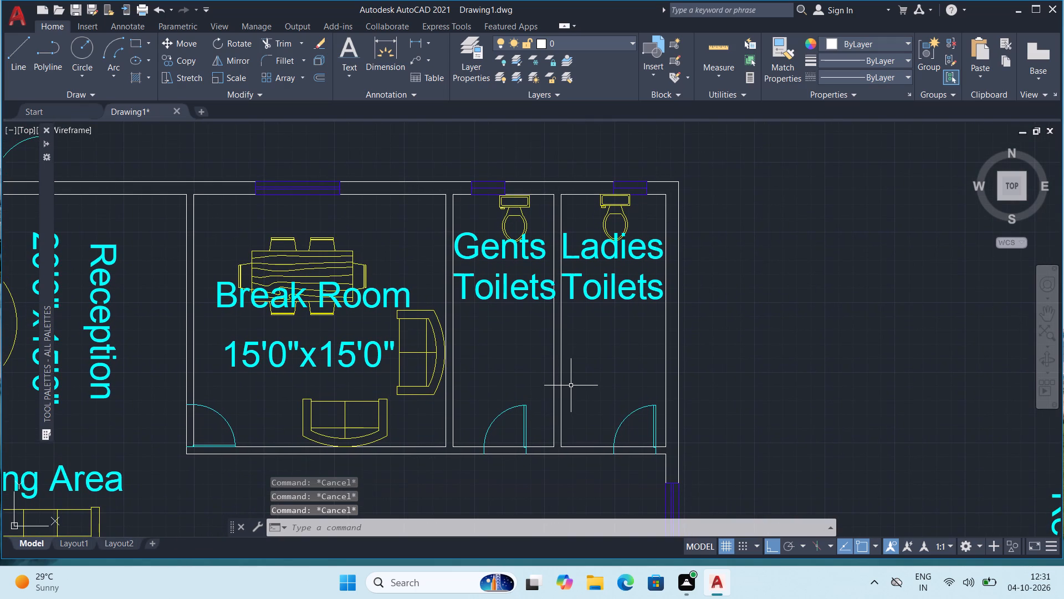
Offset the inner south wall line of both the Gents and Ladies toilet rooms 5' northward into each room.
{"action": "scroll", "coordinate": [571, 380], "scroll_direction": "down", "scroll_amount": 1}
{"action": "middle_click_drag", "start_coordinate": [564, 429], "coordinate": [560, 415]}
{"action": "scroll", "coordinate": [554, 375], "scroll_direction": "up", "scroll_amount": 1}
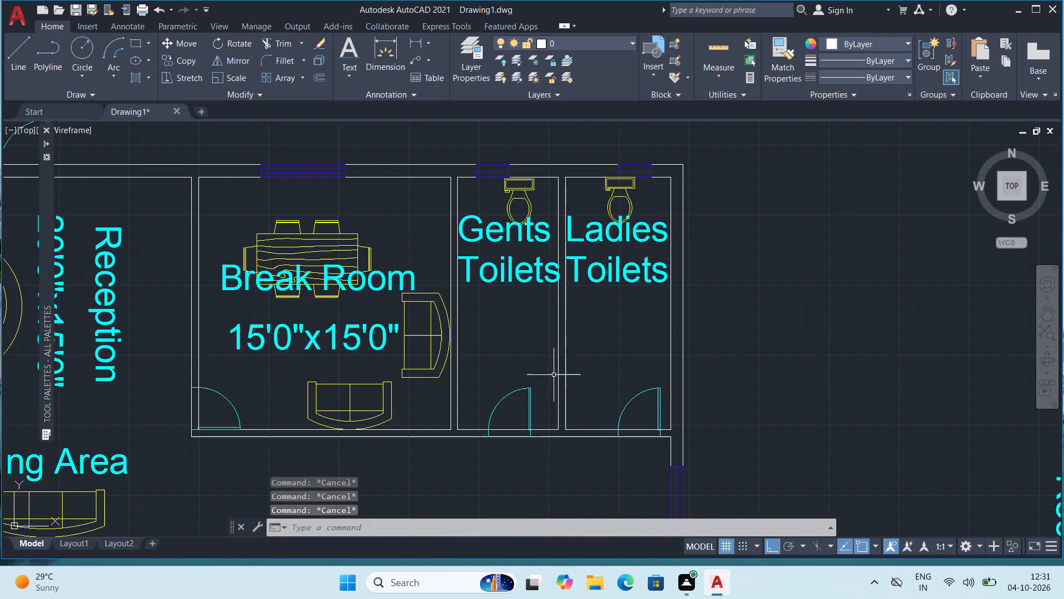
{"action": "key", "text": "Escape"}
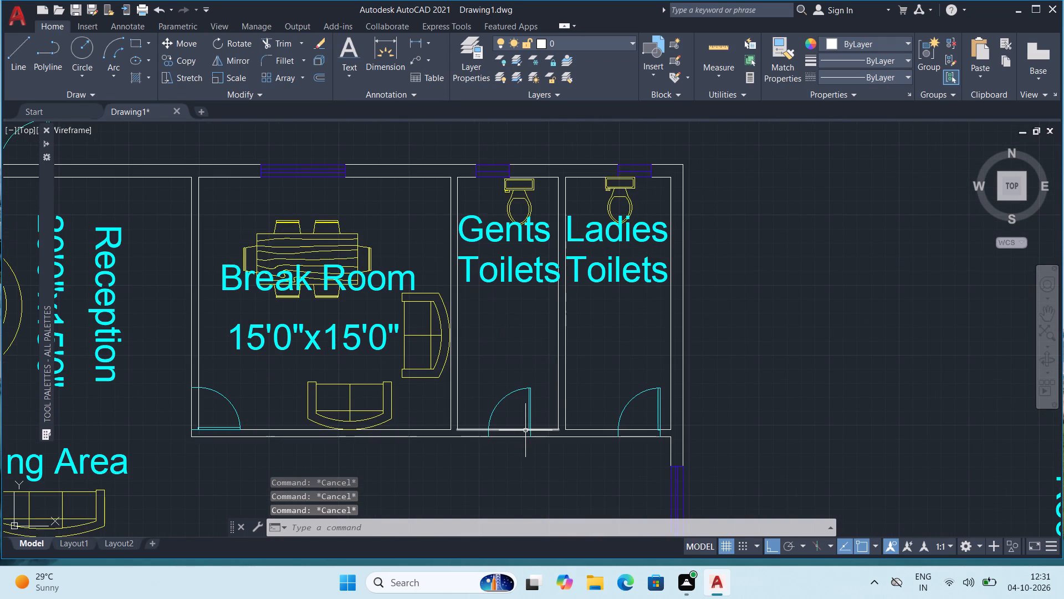
{"action": "key", "text": "o"}
{"action": "key", "text": "Return"}
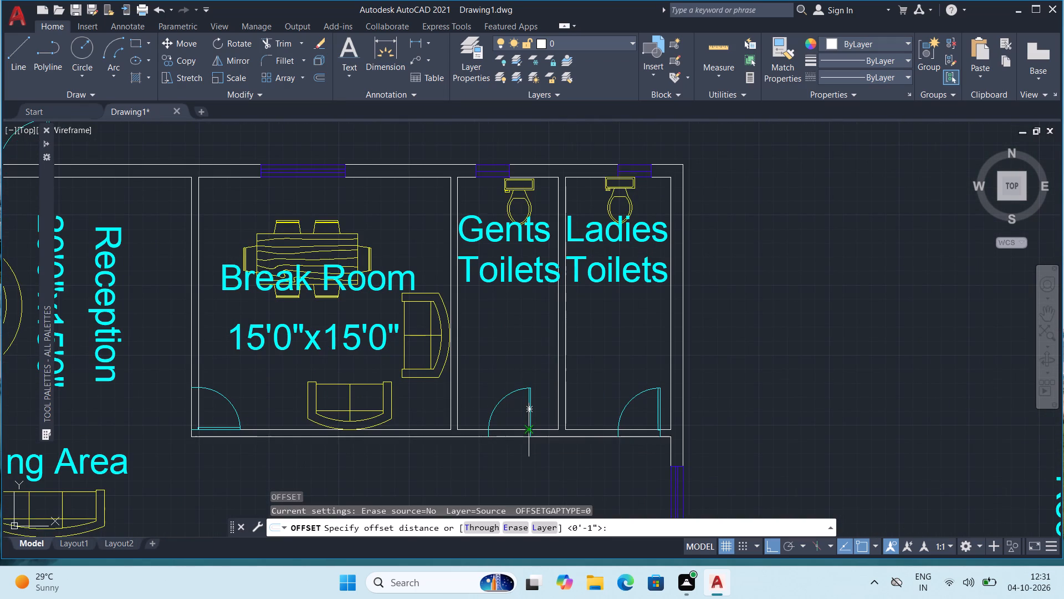
{"action": "key", "text": "5"}
{"action": "key", "text": "apostrophe"}
{"action": "key", "text": "Return"}
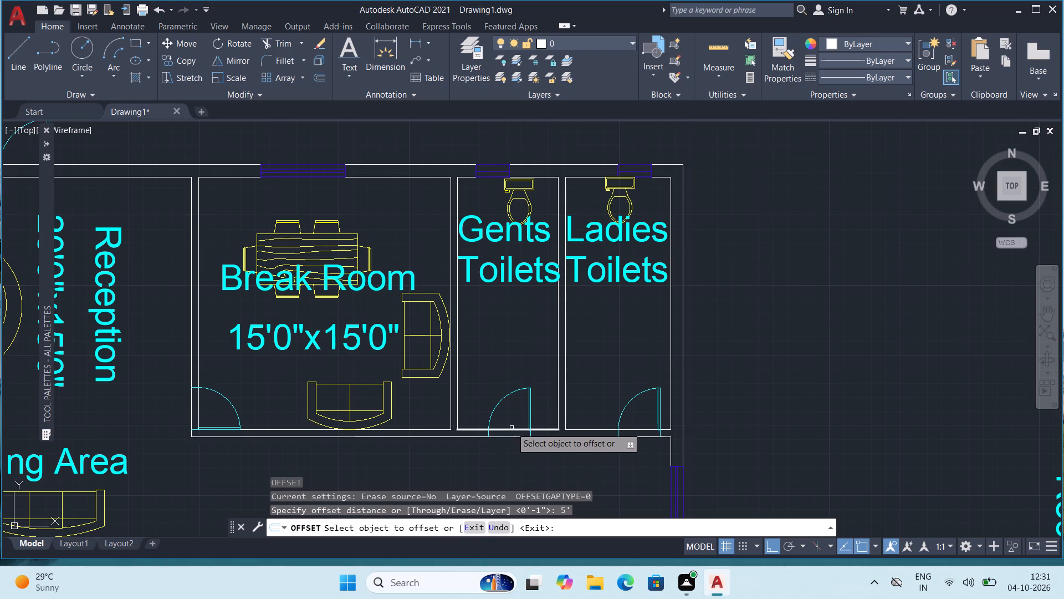
{"action": "left_click", "coordinate": [511, 428]}
{"action": "left_click", "coordinate": [503, 430]}
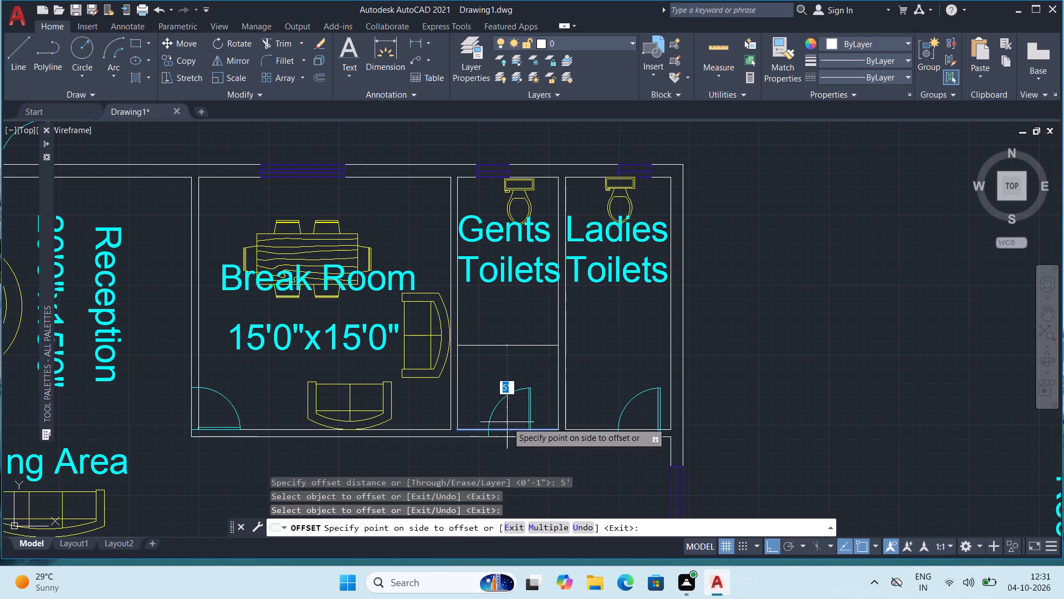
{"action": "left_click", "coordinate": [513, 360]}
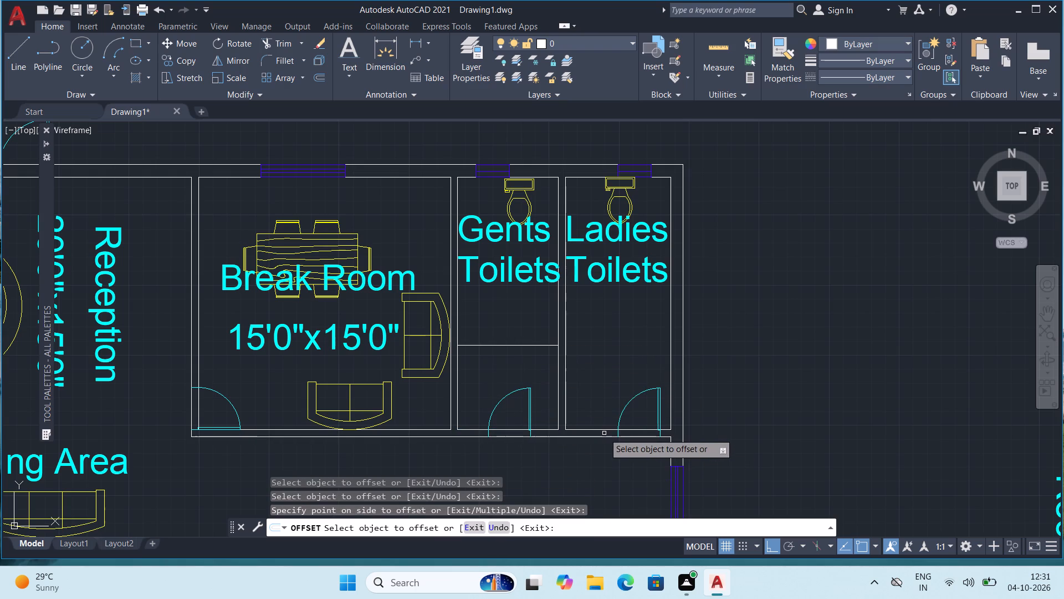
{"action": "left_click", "coordinate": [604, 430]}
{"action": "left_click", "coordinate": [631, 333]}
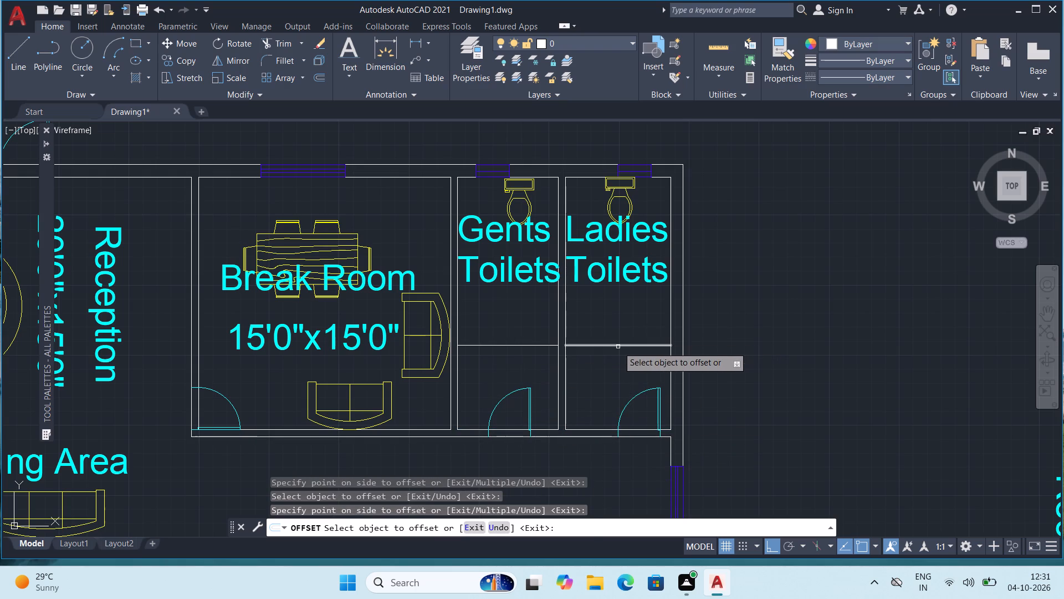
Offset the Ladies and Gents partition lines 5" northward, and erase the stray 5' offset line in the Gents room.
{"action": "left_click", "coordinate": [618, 347]}
{"action": "type", "text": "5\""}
{"action": "key", "text": "Return"}
{"action": "left_click", "coordinate": [530, 347]}
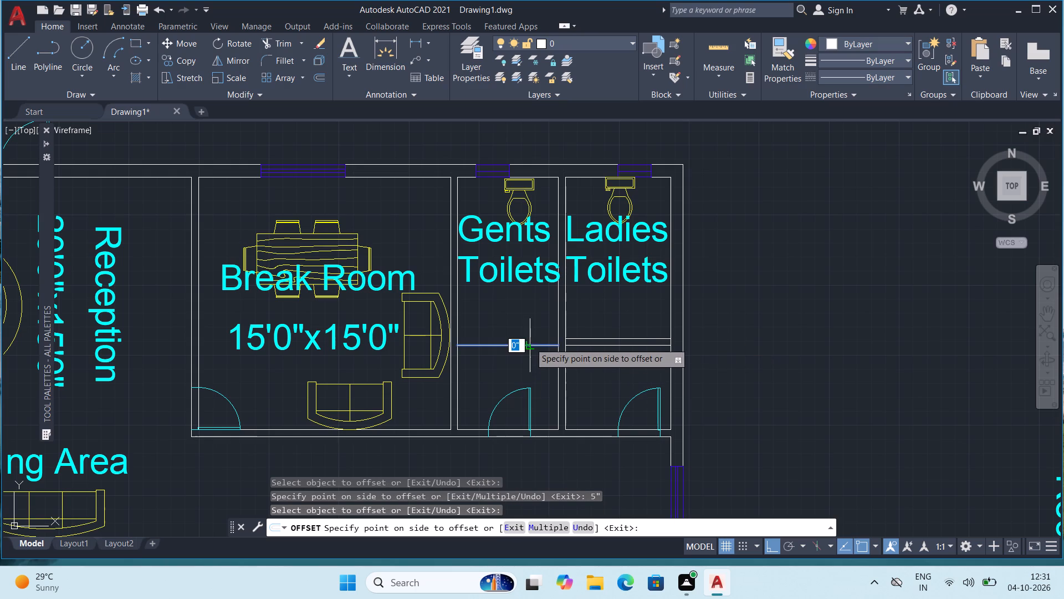
{"action": "type", "text": "5'"}
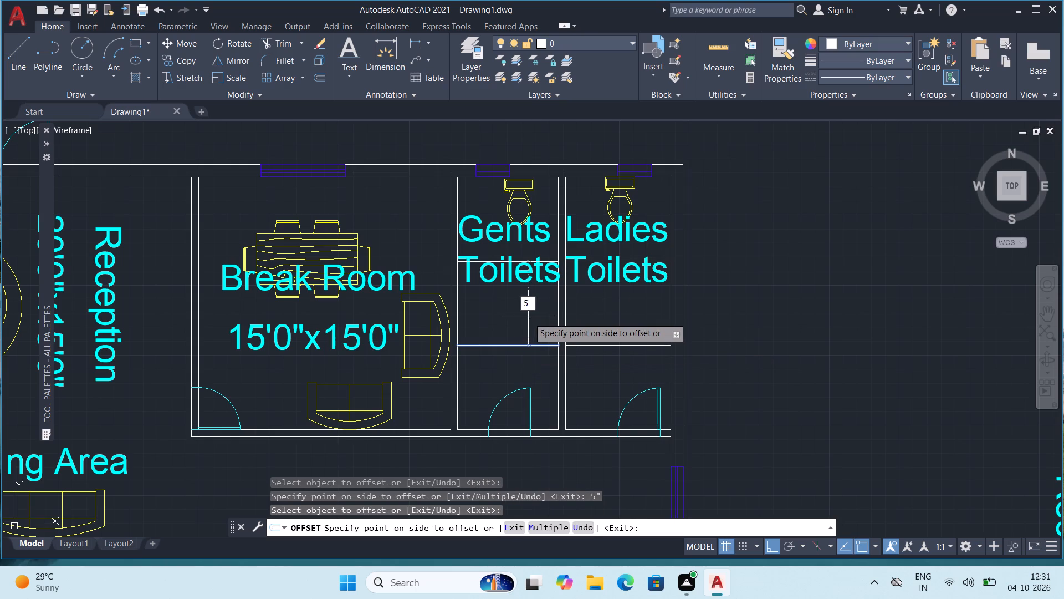
{"action": "key", "text": "Return"}
{"action": "left_click", "coordinate": [500, 344]}
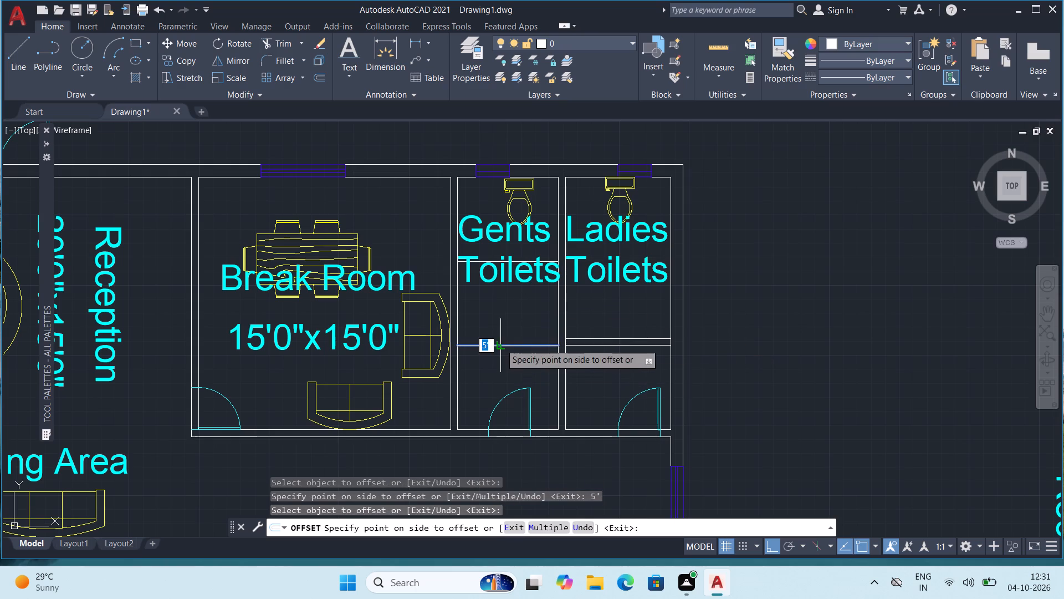
{"action": "key", "text": "5"}
{"action": "key", "text": "shift+quotedbl"}
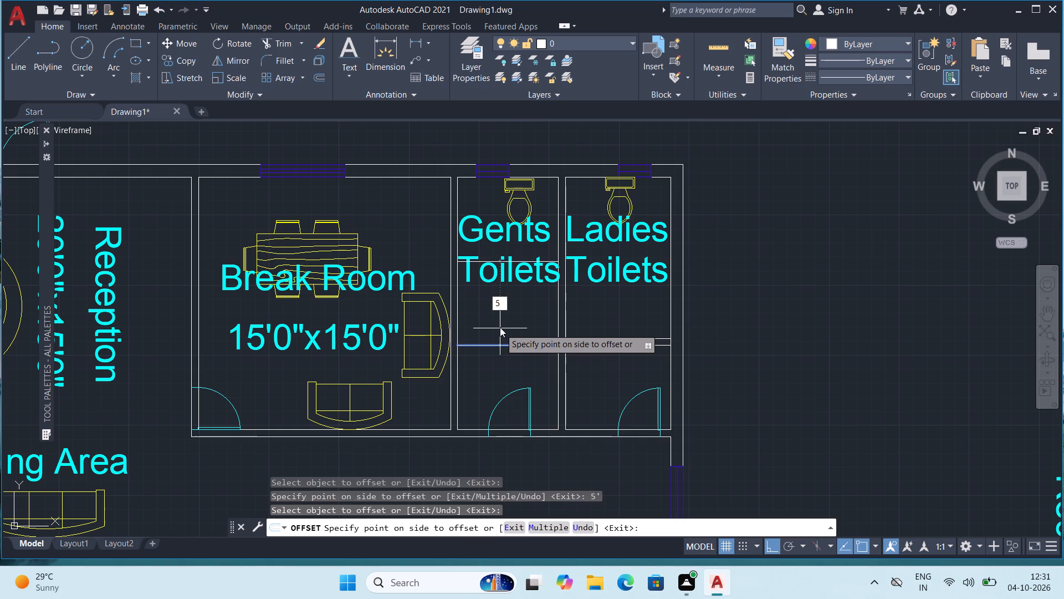
{"action": "key", "text": "Return"}
{"action": "key", "text": "Escape"}
{"action": "left_click", "coordinate": [516, 261]}
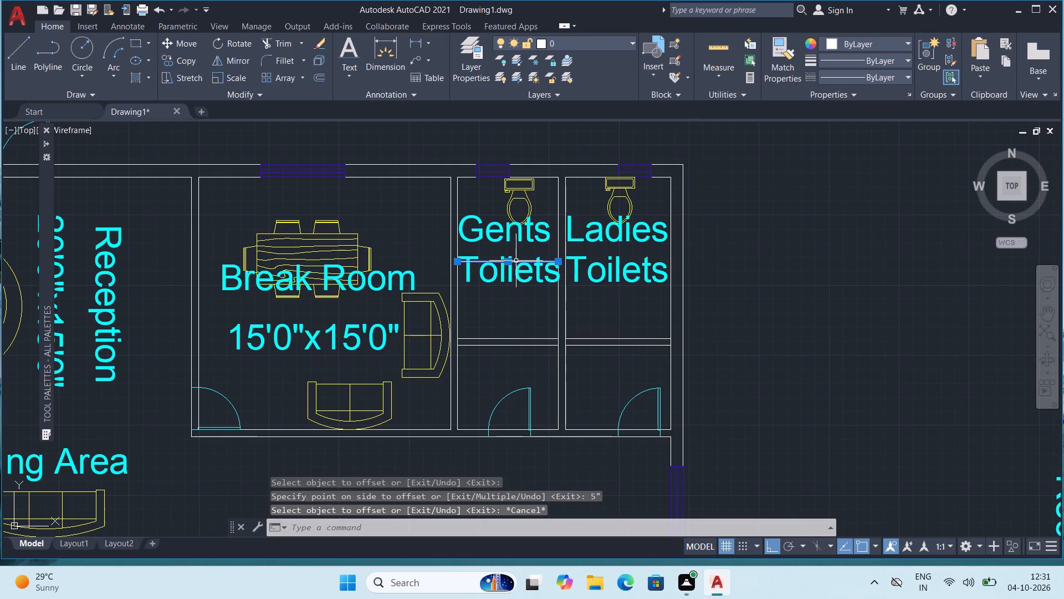
{"action": "key", "text": "Delete"}
Copy the Ladies room's south door onto the new partition walls of both the Ladies and Gents toilets.
{"action": "scroll", "coordinate": [551, 343], "scroll_direction": "up", "scroll_amount": 1}
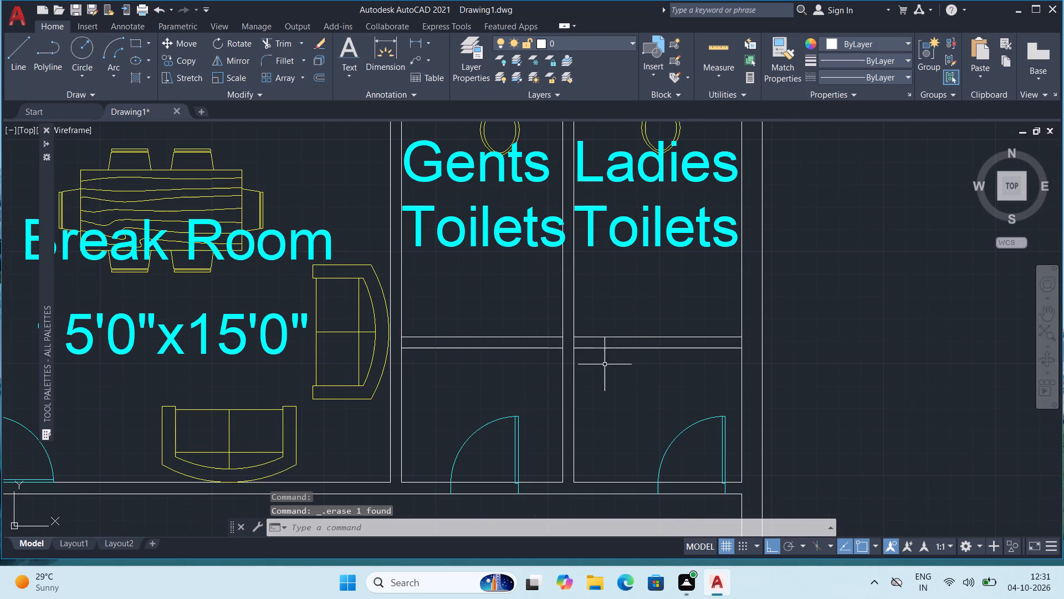
{"action": "scroll", "coordinate": [605, 366], "scroll_direction": "down", "scroll_amount": 1}
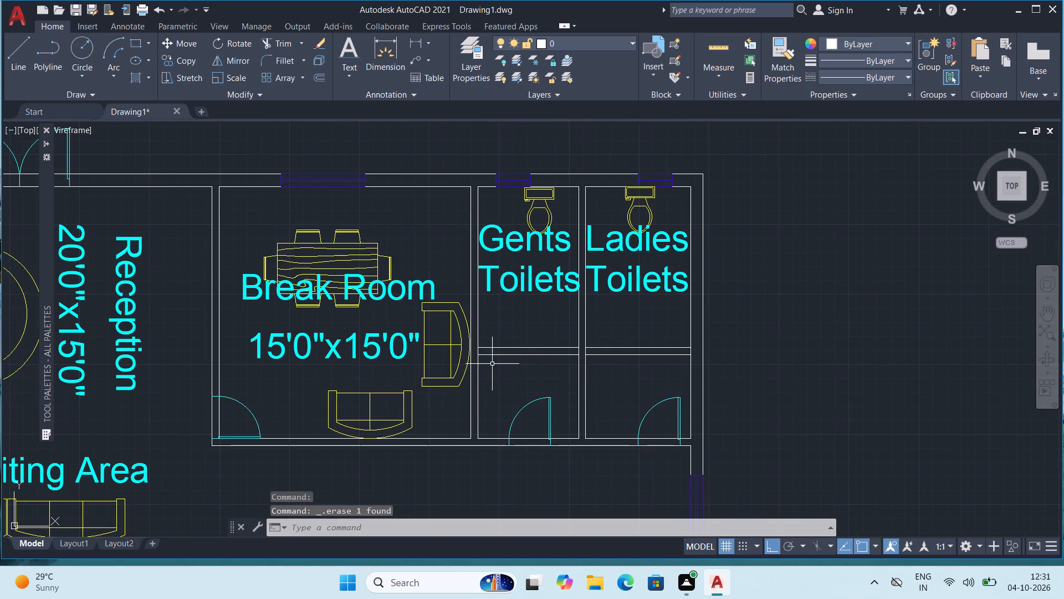
{"action": "scroll", "coordinate": [492, 363], "scroll_direction": "up", "scroll_amount": 1}
{"action": "scroll", "coordinate": [513, 359], "scroll_direction": "down", "scroll_amount": 1}
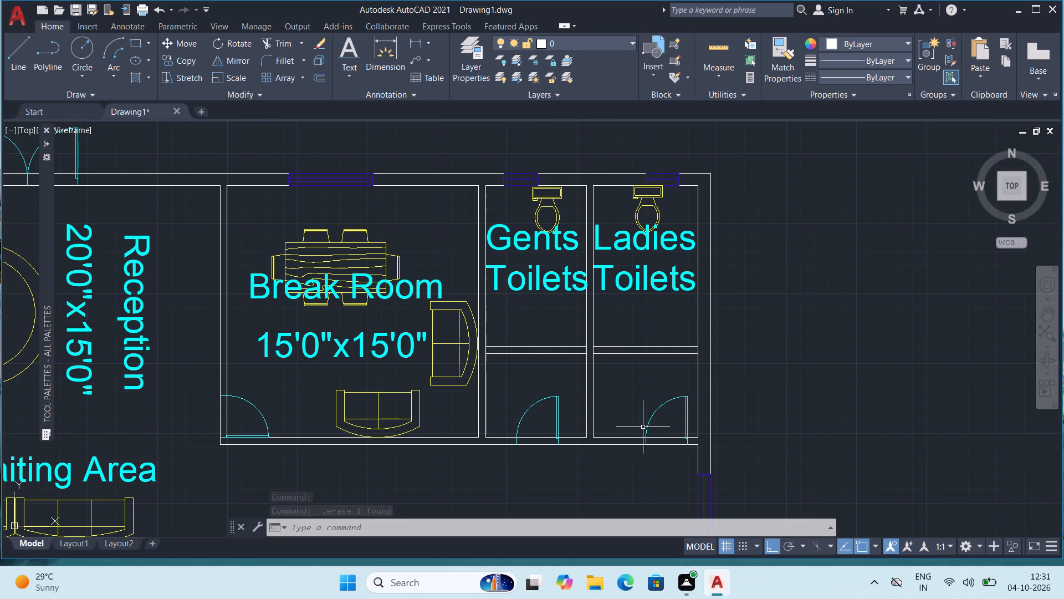
{"action": "left_click", "coordinate": [653, 413]}
{"action": "key", "text": "ctrl+c"}
{"action": "key", "text": "ctrl+v"}
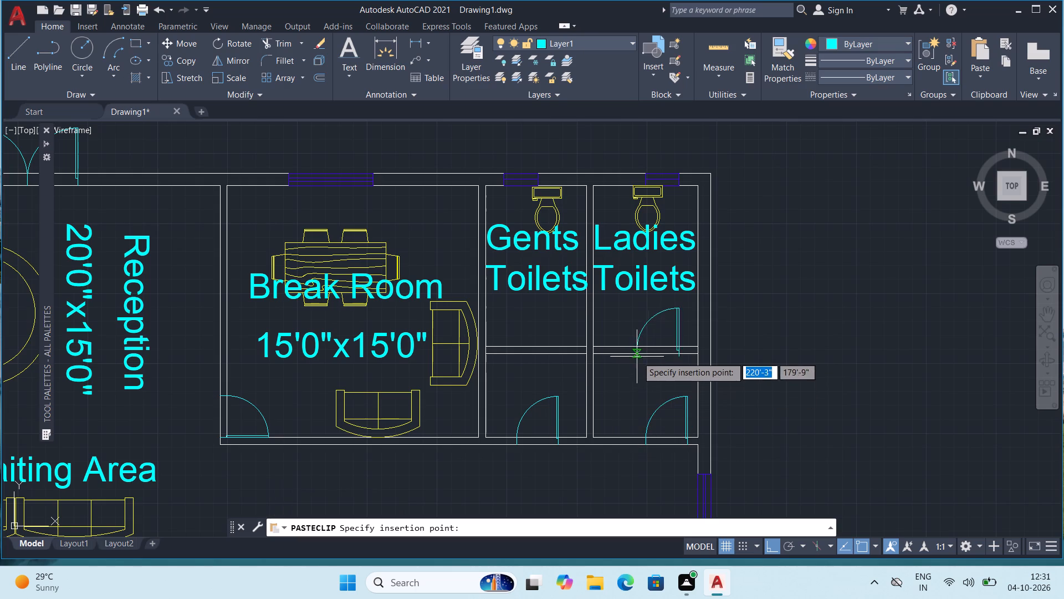
{"action": "left_click", "coordinate": [627, 353]}
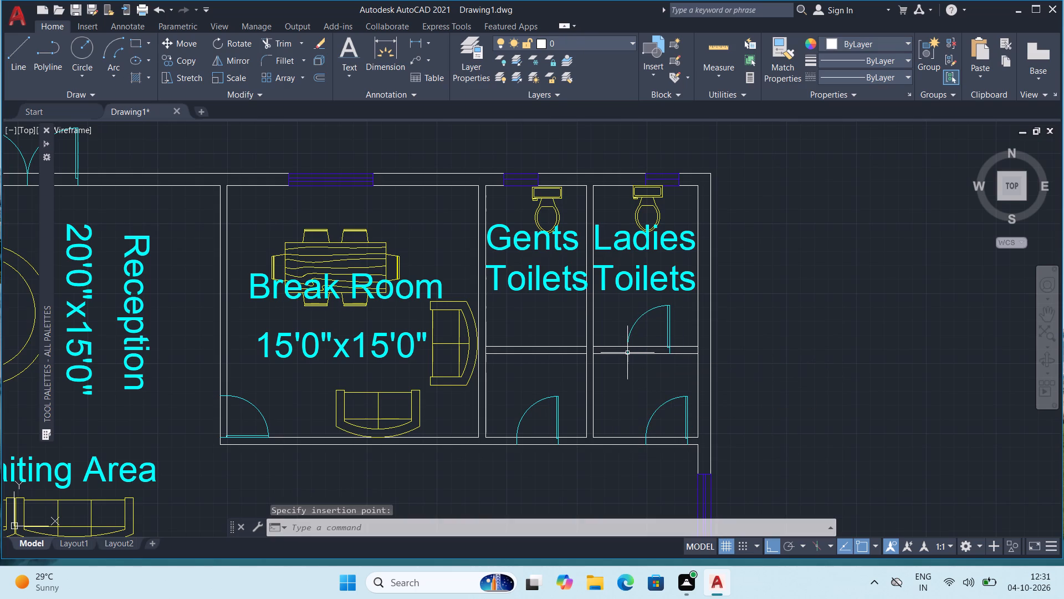
{"action": "key", "text": "ctrl+v"}
{"action": "left_click", "coordinate": [516, 354]}
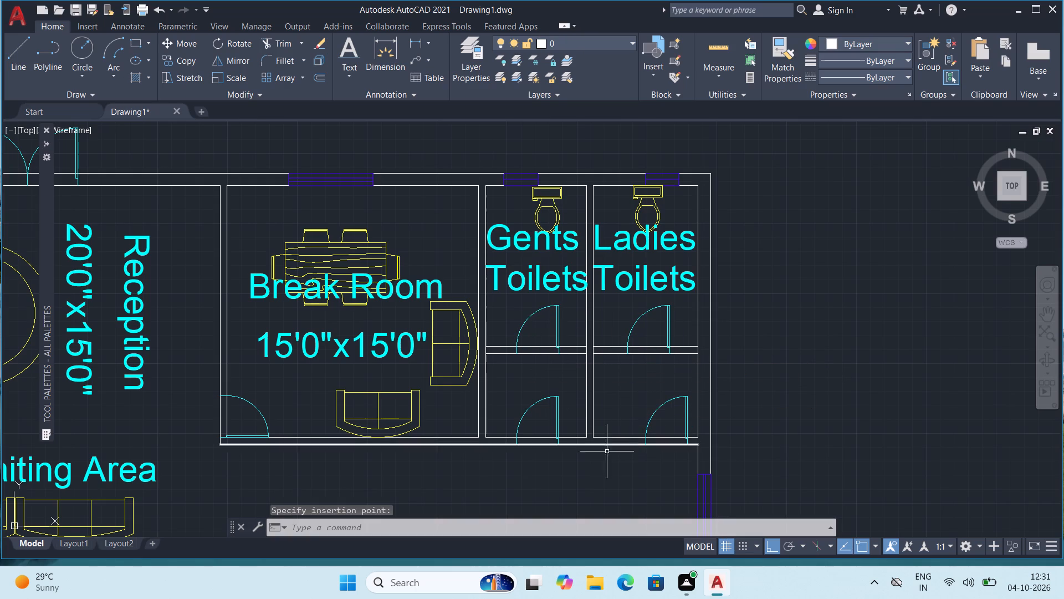
Trim away the dividing wall south of the toilet partitions and the south wall lines at and between the two southern doors.
{"action": "middle_click_drag", "start_coordinate": [620, 433], "coordinate": [615, 394]}
{"action": "type", "text": "tr"}
{"action": "key", "text": "Return"}
{"action": "left_click_drag", "start_coordinate": [544, 338], "coordinate": [621, 344]}
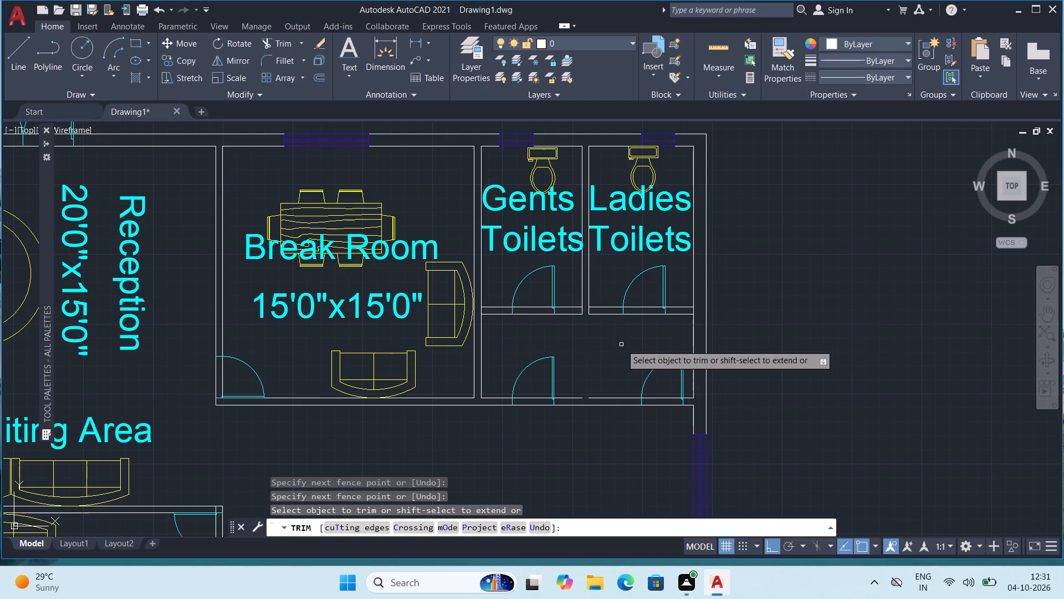
{"action": "left_click_drag", "start_coordinate": [596, 380], "coordinate": [611, 440]}
{"action": "left_click_drag", "start_coordinate": [526, 392], "coordinate": [530, 408]}
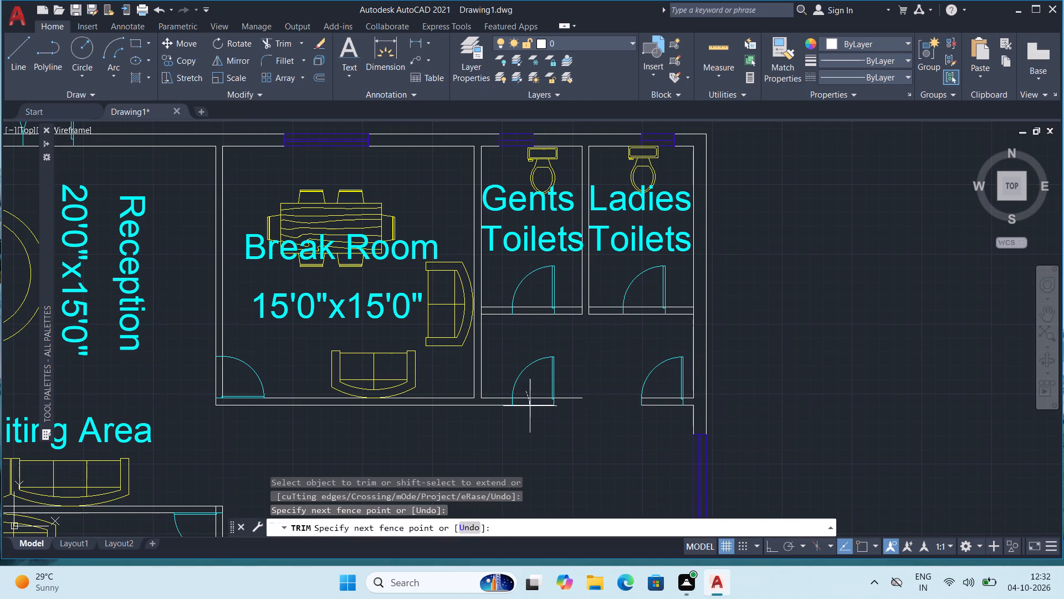
{"action": "left_click_drag", "start_coordinate": [530, 408], "coordinate": [533, 417]}
{"action": "key", "text": "Escape"}
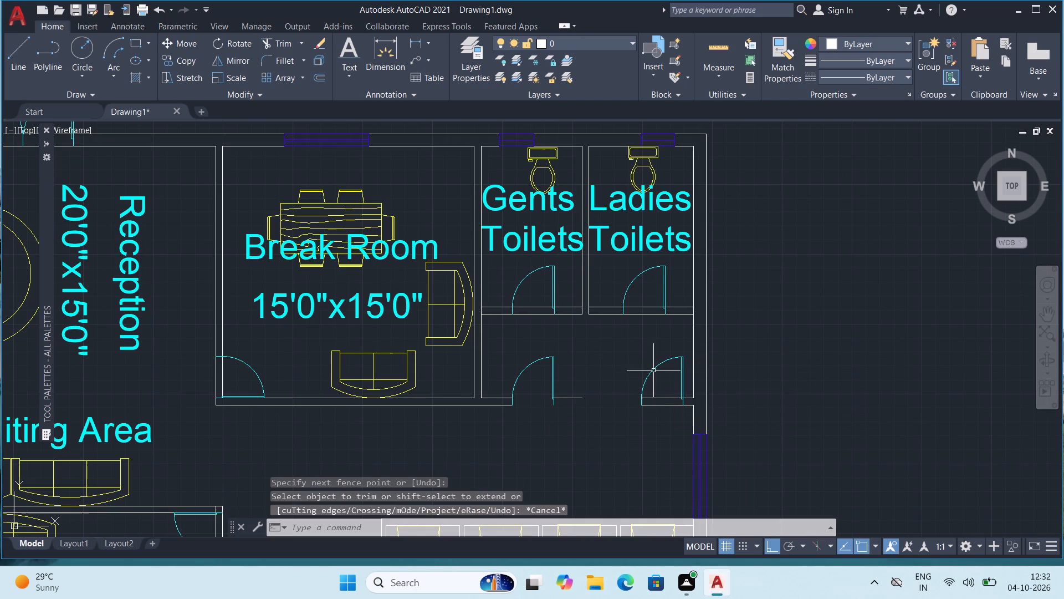
Delete both southern toilet doors and the leftover south wall segments beside them.
{"action": "left_click", "coordinate": [653, 369]}
{"action": "key", "text": "Delete"}
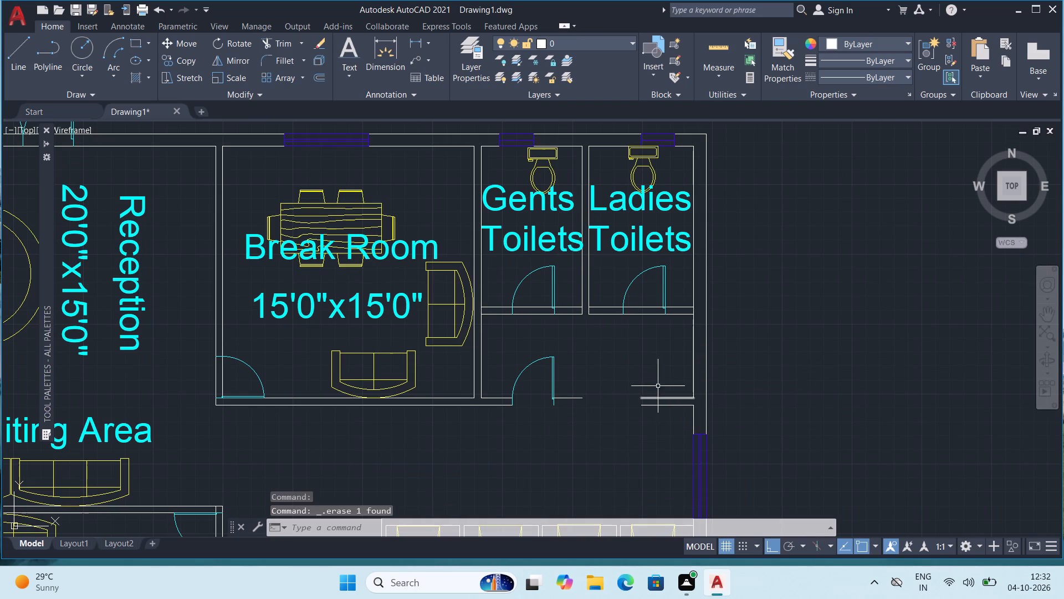
{"action": "left_click", "coordinate": [658, 385]}
{"action": "left_click", "coordinate": [654, 421]}
{"action": "key", "text": "Delete"}
{"action": "left_click", "coordinate": [564, 353]}
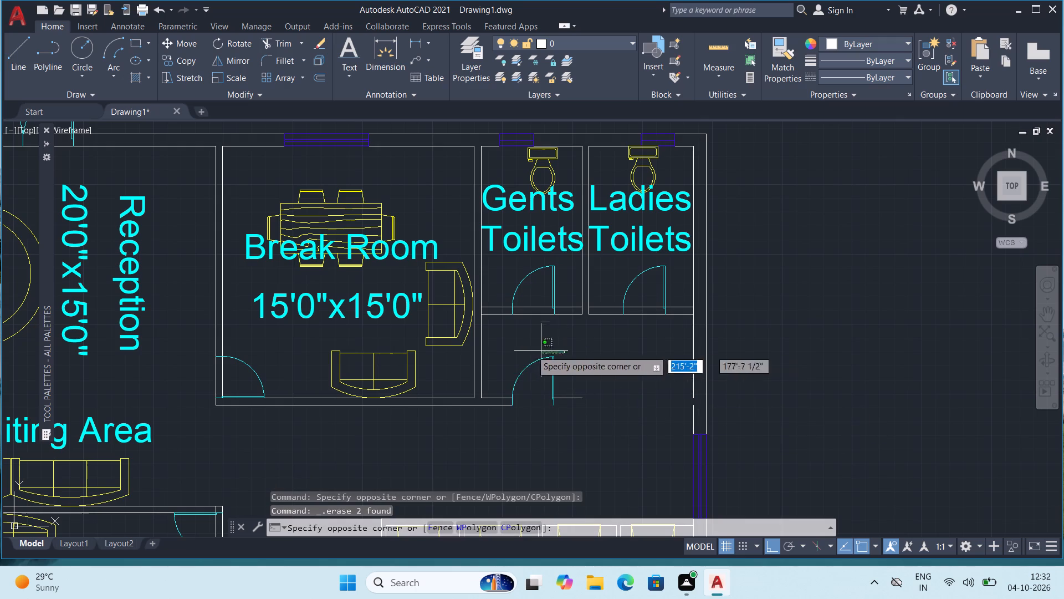
{"action": "left_click", "coordinate": [499, 414]}
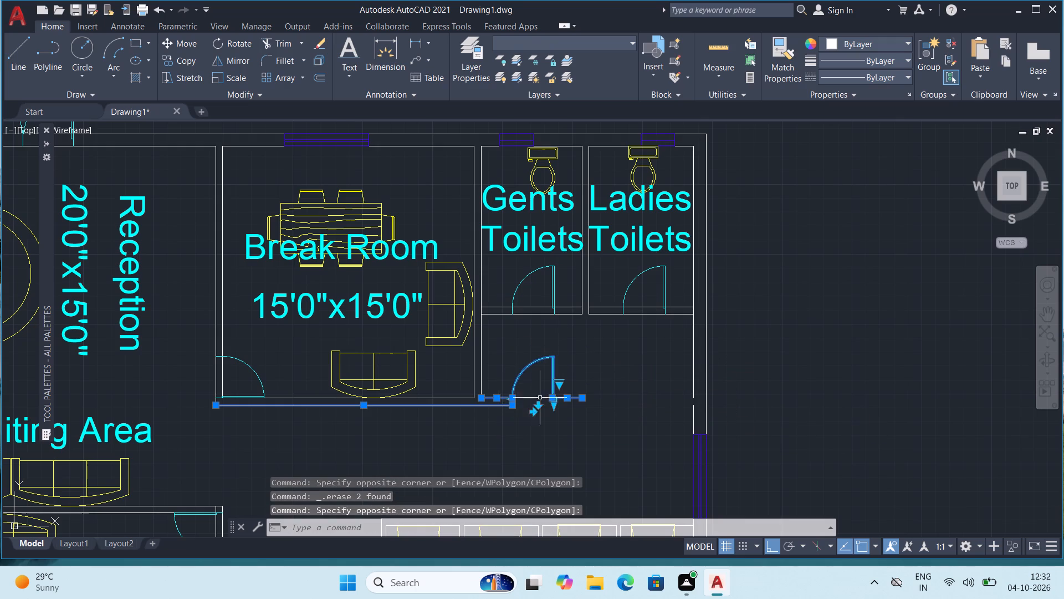
{"action": "key", "text": "Escape"}
{"action": "left_click", "coordinate": [566, 400]}
{"action": "key", "text": "Delete"}
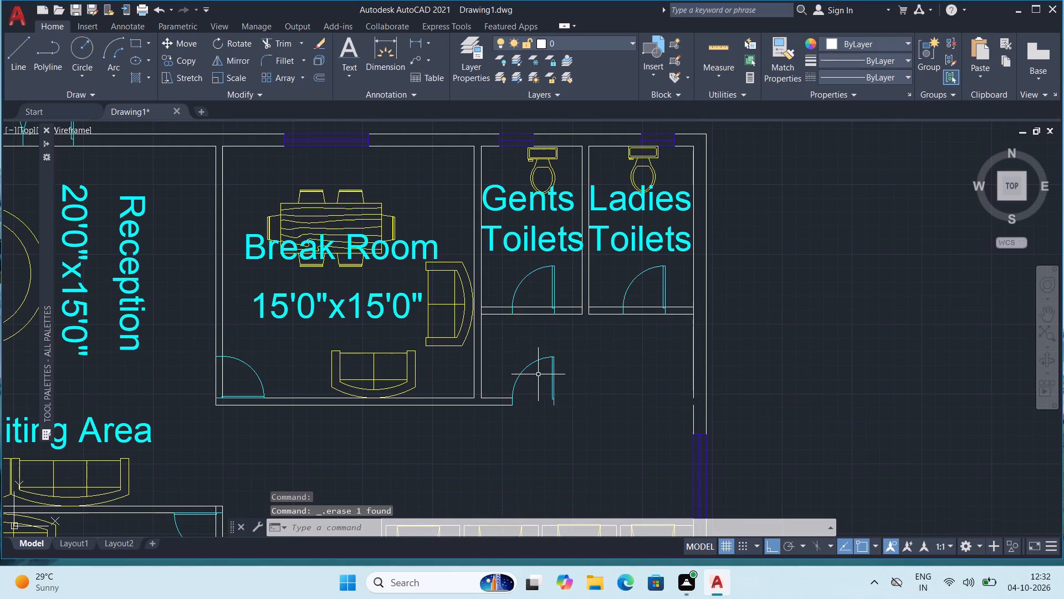
{"action": "left_click", "coordinate": [538, 362]}
{"action": "key", "text": "Delete"}
{"action": "left_click", "coordinate": [501, 399]}
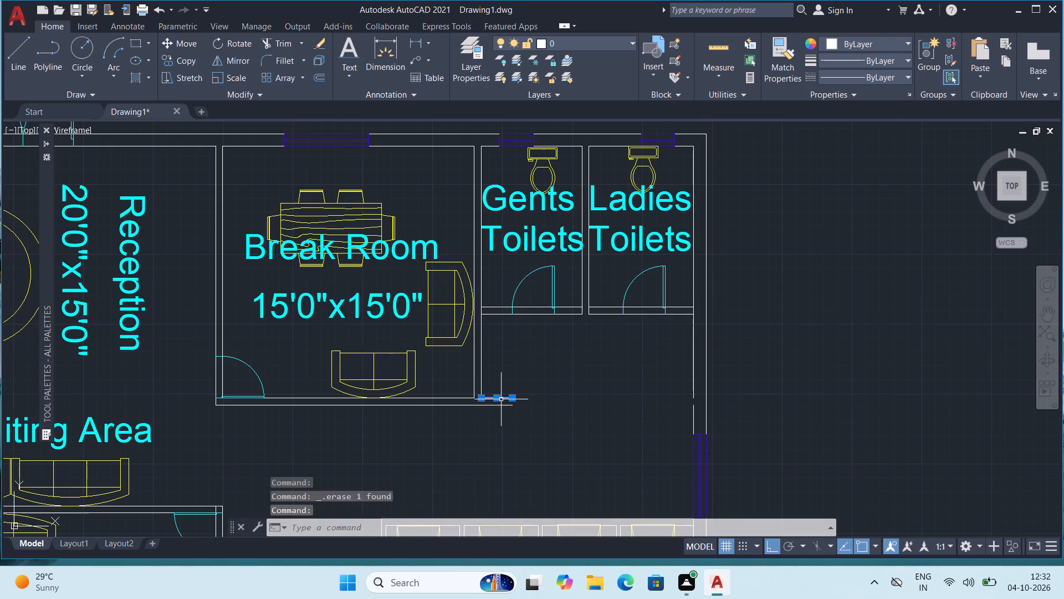
{"action": "key", "text": "Delete"}
Extend the Break Room's outer east wall line to its outer south wall line, and the toilets' southern partition line across the dividing wall.
{"action": "scroll", "coordinate": [481, 417], "scroll_direction": "up", "scroll_amount": 1}
{"action": "key", "text": "e"}
{"action": "key", "text": "x"}
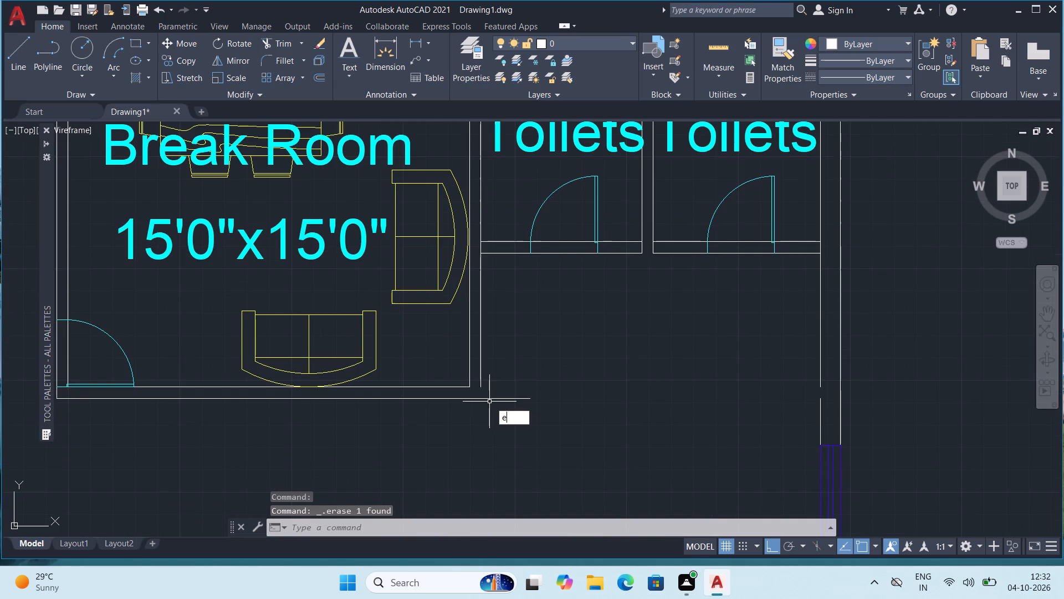
{"action": "key", "text": "Return"}
{"action": "left_click", "coordinate": [480, 376]}
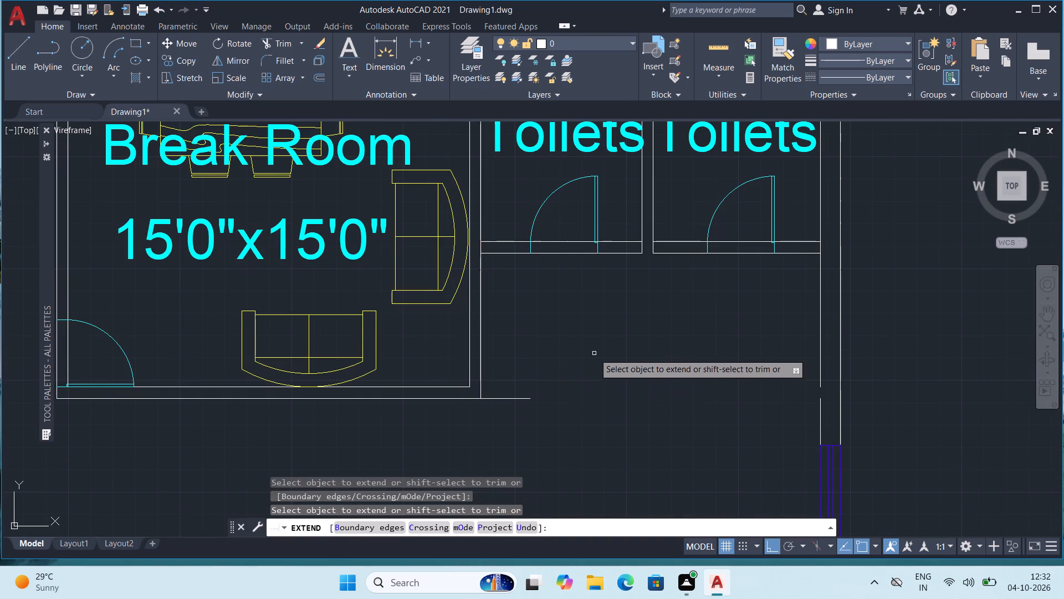
{"action": "scroll", "coordinate": [595, 349], "scroll_direction": "down", "scroll_amount": 1}
{"action": "left_click", "coordinate": [636, 288]}
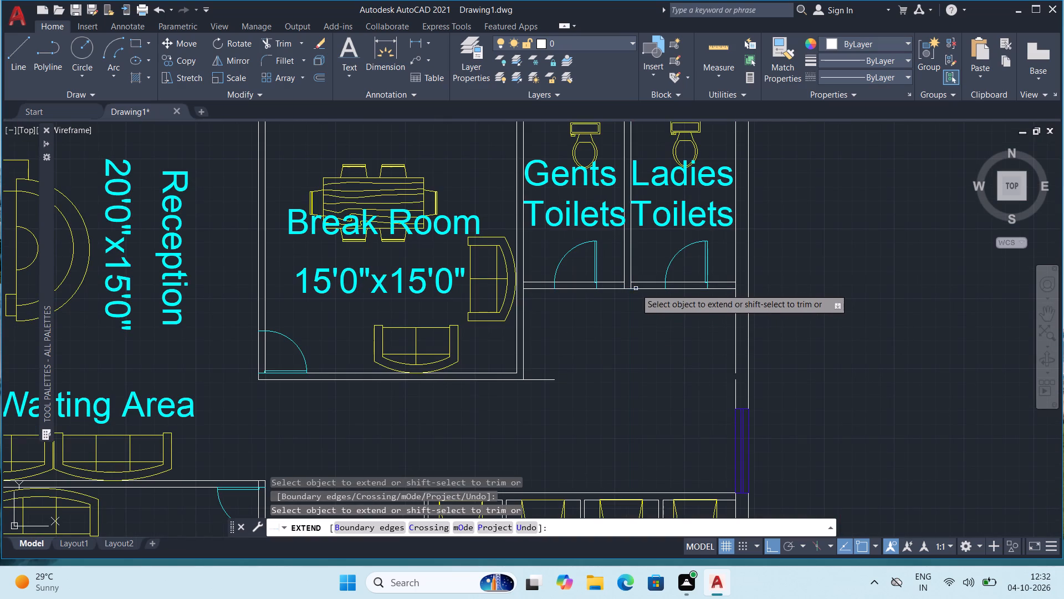
{"action": "key", "text": "Escape"}
{"action": "key", "text": "Escape"}
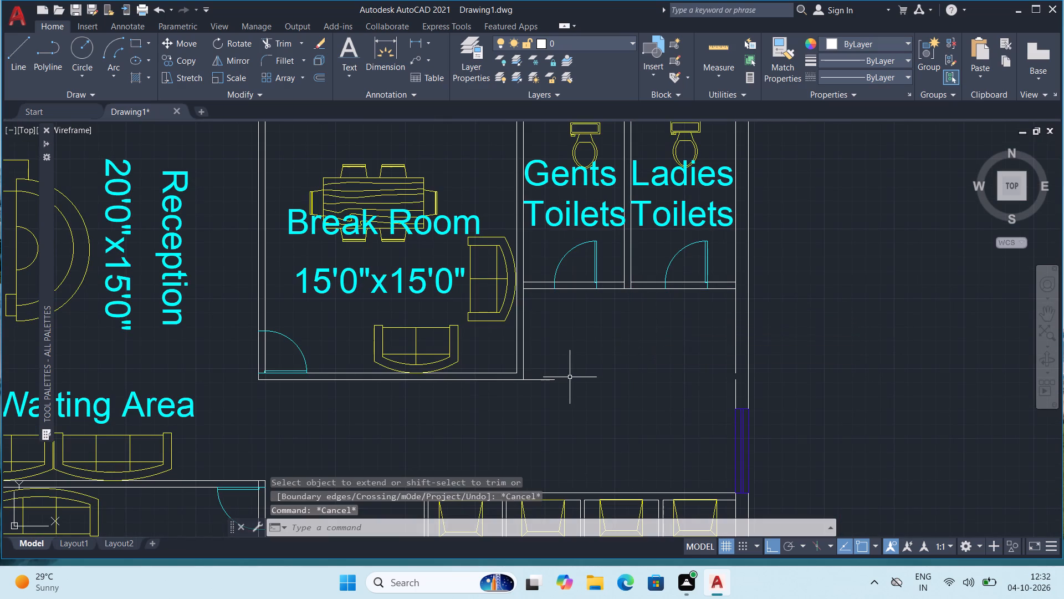
Trim the outer south wall line that overhangs past the Break Room's southeast corner.
{"action": "key", "text": "t"}
{"action": "key", "text": "r"}
{"action": "key", "text": "Return"}
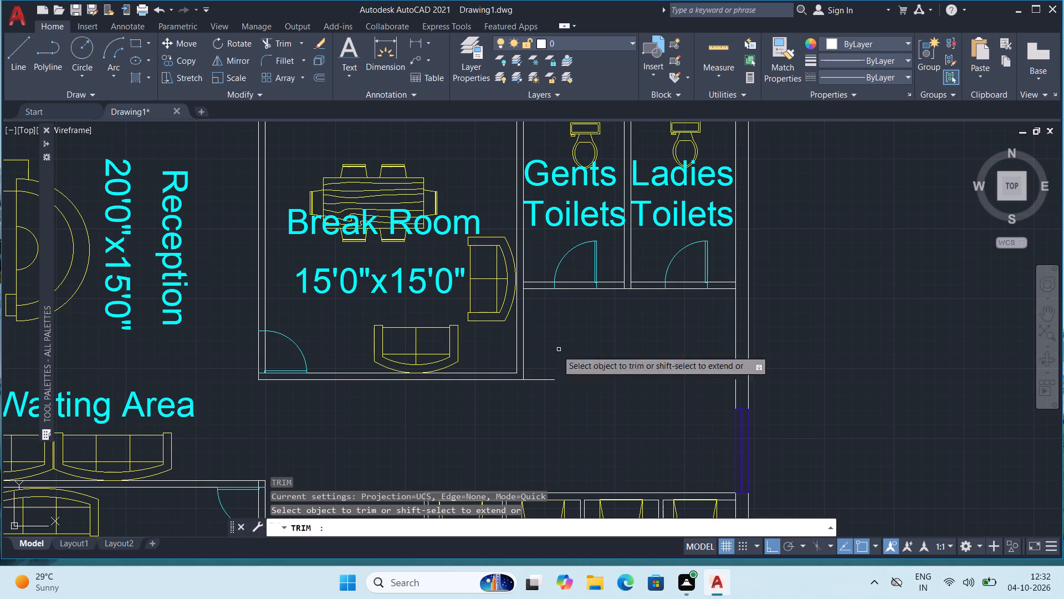
{"action": "left_click", "coordinate": [536, 376]}
{"action": "left_click", "coordinate": [537, 379]}
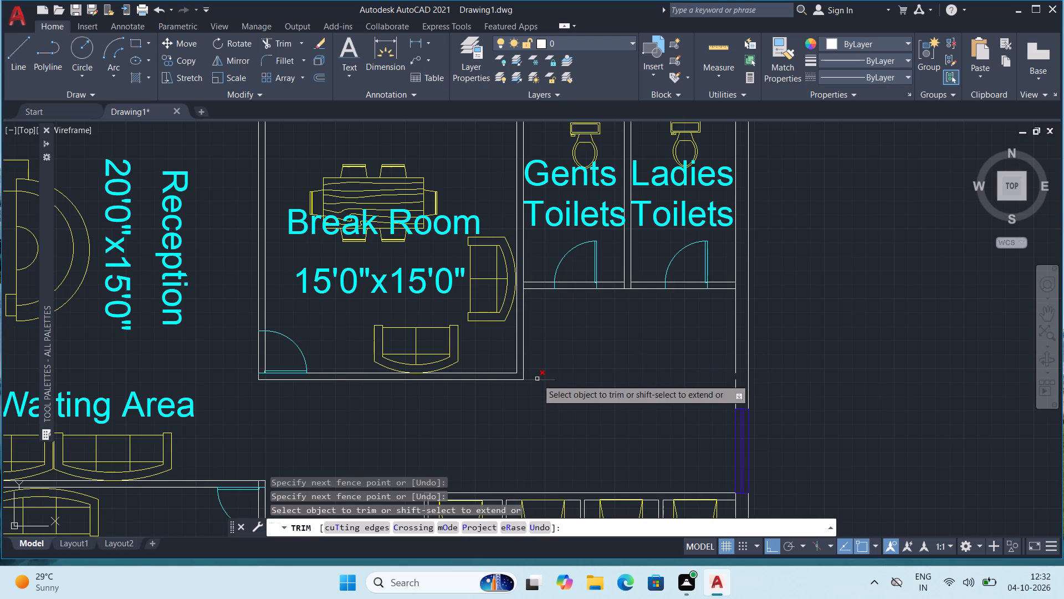
{"action": "left_click", "coordinate": [537, 384]}
{"action": "left_click", "coordinate": [540, 377]}
Trim the dividing wall's line ends inside the toilet partition wall so the wall junction is open.
{"action": "scroll", "coordinate": [565, 362], "scroll_direction": "down", "scroll_amount": 1}
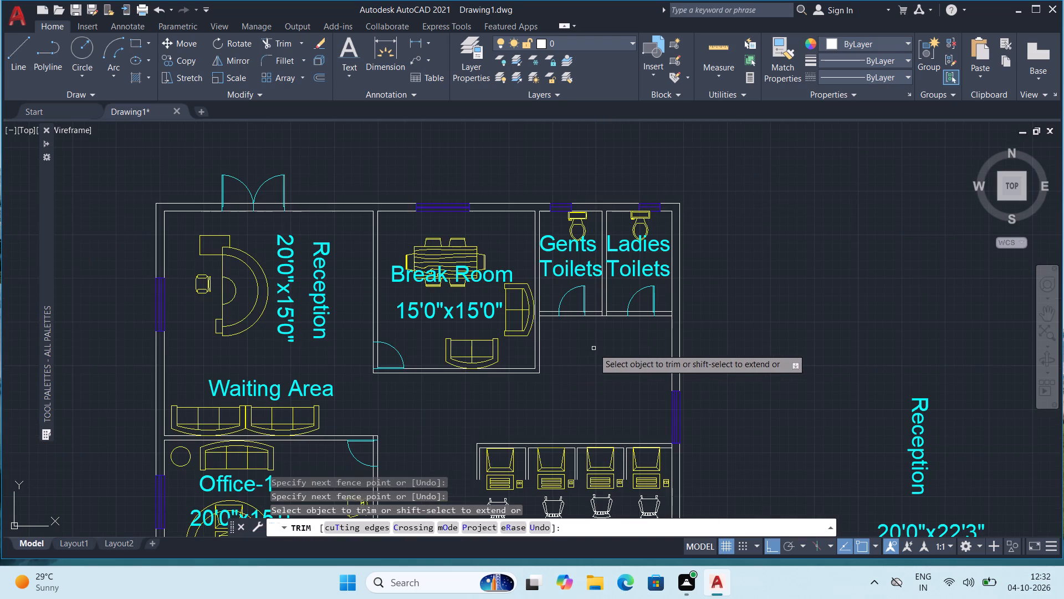
{"action": "middle_click_drag", "start_coordinate": [595, 348], "coordinate": [594, 366]}
{"action": "scroll", "coordinate": [609, 323], "scroll_direction": "up", "scroll_amount": 3}
{"action": "left_click_drag", "start_coordinate": [577, 339], "coordinate": [605, 343]}
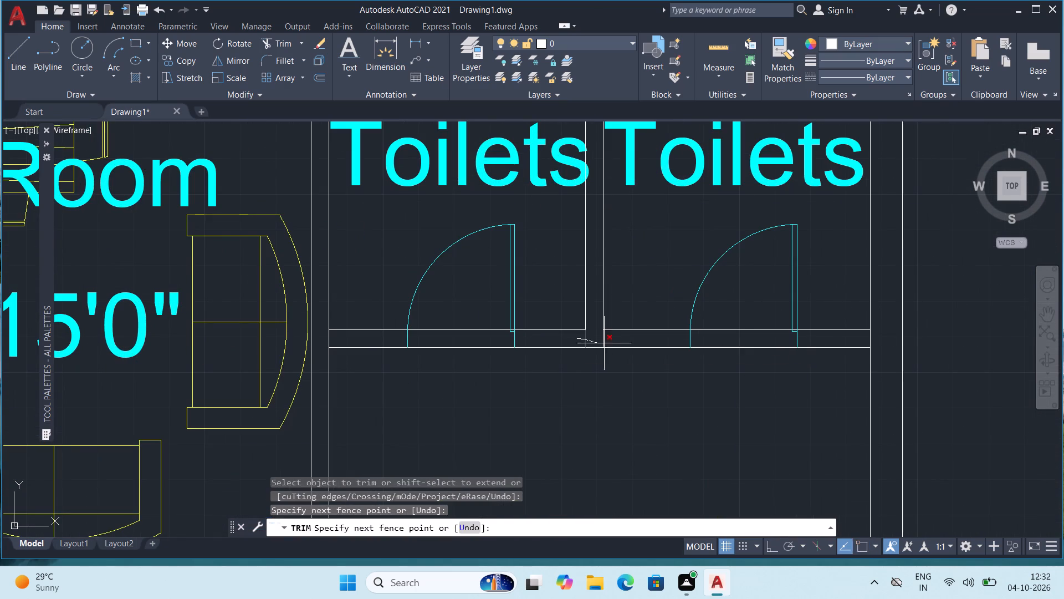
{"action": "left_click_drag", "start_coordinate": [605, 343], "coordinate": [618, 343]}
{"action": "scroll", "coordinate": [621, 341], "scroll_direction": "down", "scroll_amount": 1}
{"action": "scroll", "coordinate": [630, 393], "scroll_direction": "down", "scroll_amount": 2}
{"action": "middle_click_drag", "start_coordinate": [613, 438], "coordinate": [613, 434]}
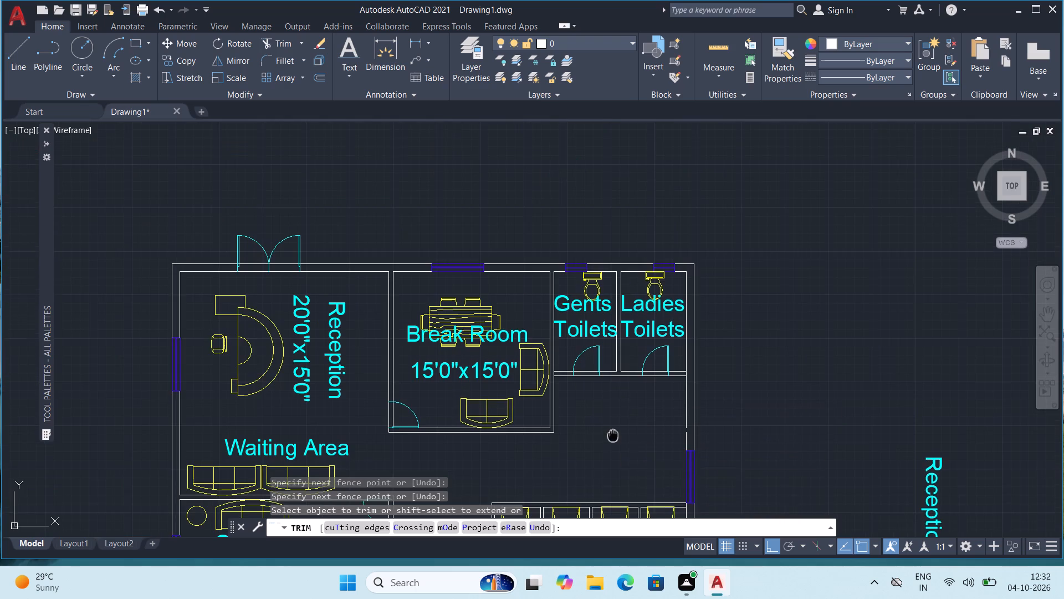
{"action": "middle_click_drag", "start_coordinate": [613, 434], "coordinate": [612, 337]}
{"action": "scroll", "coordinate": [612, 333], "scroll_direction": "down", "scroll_amount": 1}
{"action": "middle_click_drag", "start_coordinate": [709, 305], "coordinate": [696, 250]}
{"action": "key", "text": "Escape"}
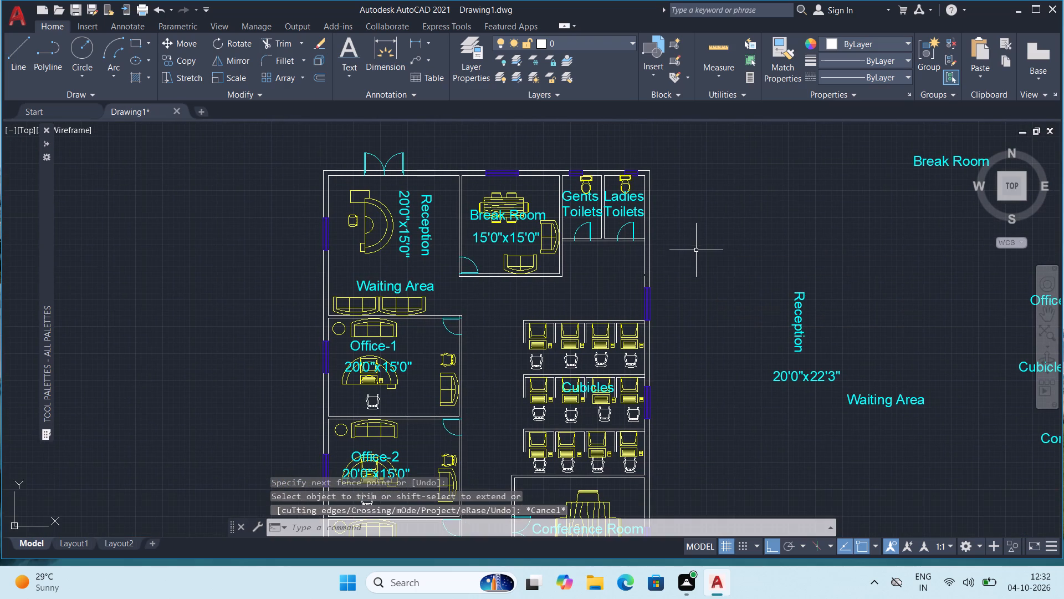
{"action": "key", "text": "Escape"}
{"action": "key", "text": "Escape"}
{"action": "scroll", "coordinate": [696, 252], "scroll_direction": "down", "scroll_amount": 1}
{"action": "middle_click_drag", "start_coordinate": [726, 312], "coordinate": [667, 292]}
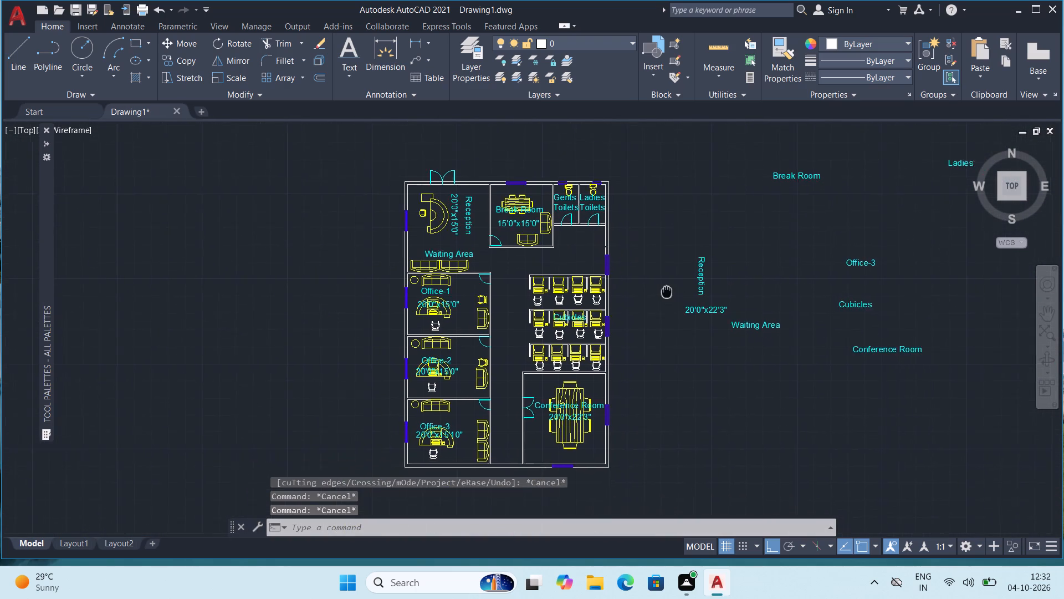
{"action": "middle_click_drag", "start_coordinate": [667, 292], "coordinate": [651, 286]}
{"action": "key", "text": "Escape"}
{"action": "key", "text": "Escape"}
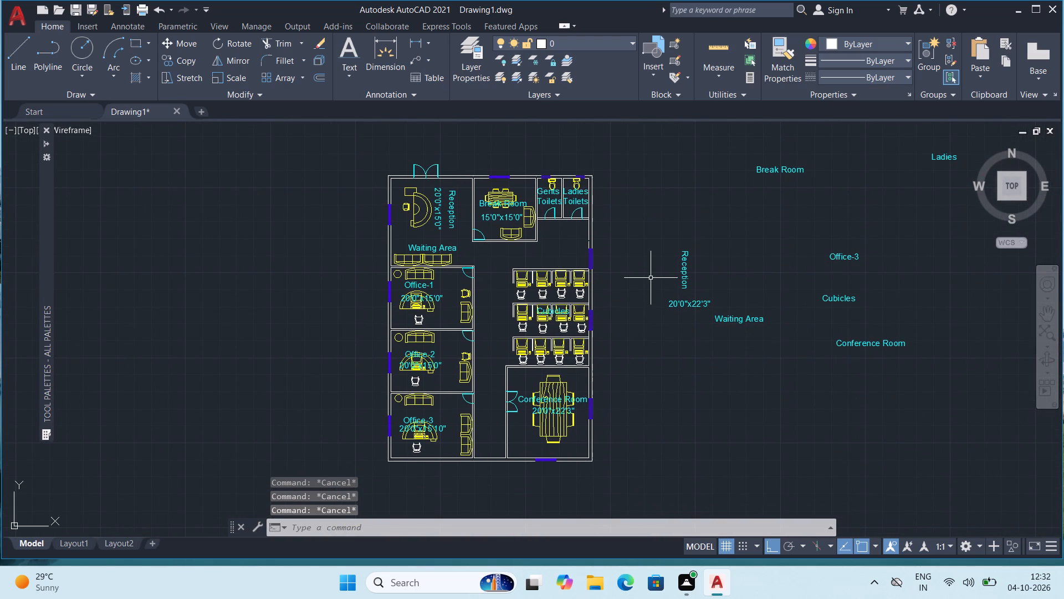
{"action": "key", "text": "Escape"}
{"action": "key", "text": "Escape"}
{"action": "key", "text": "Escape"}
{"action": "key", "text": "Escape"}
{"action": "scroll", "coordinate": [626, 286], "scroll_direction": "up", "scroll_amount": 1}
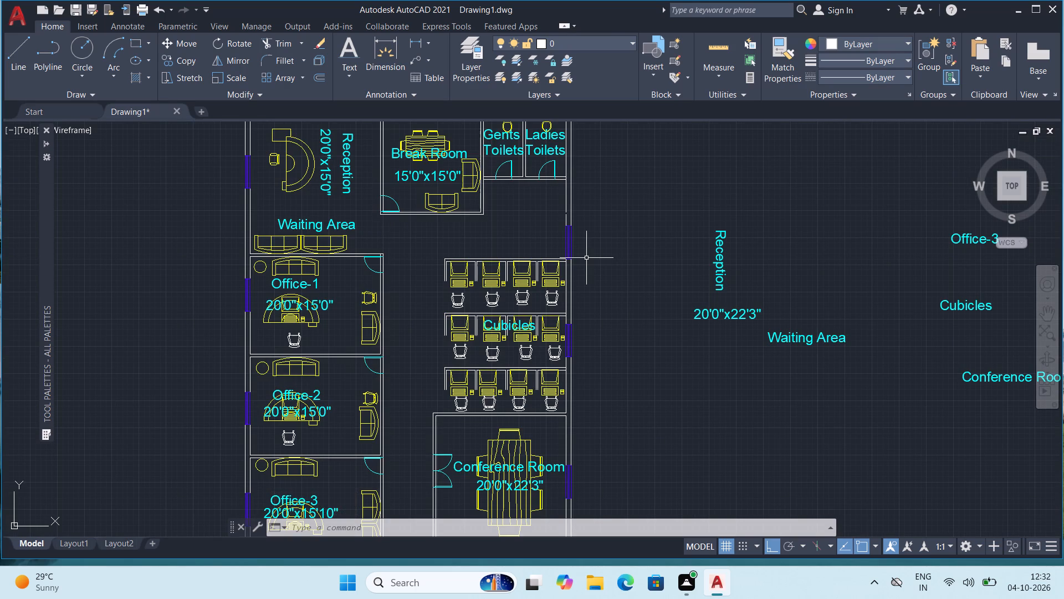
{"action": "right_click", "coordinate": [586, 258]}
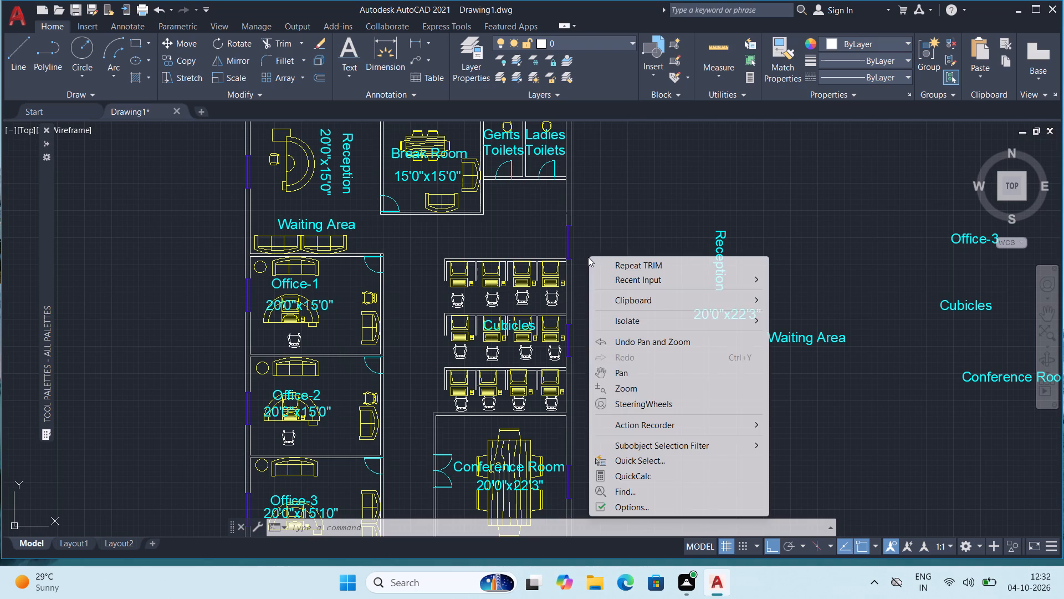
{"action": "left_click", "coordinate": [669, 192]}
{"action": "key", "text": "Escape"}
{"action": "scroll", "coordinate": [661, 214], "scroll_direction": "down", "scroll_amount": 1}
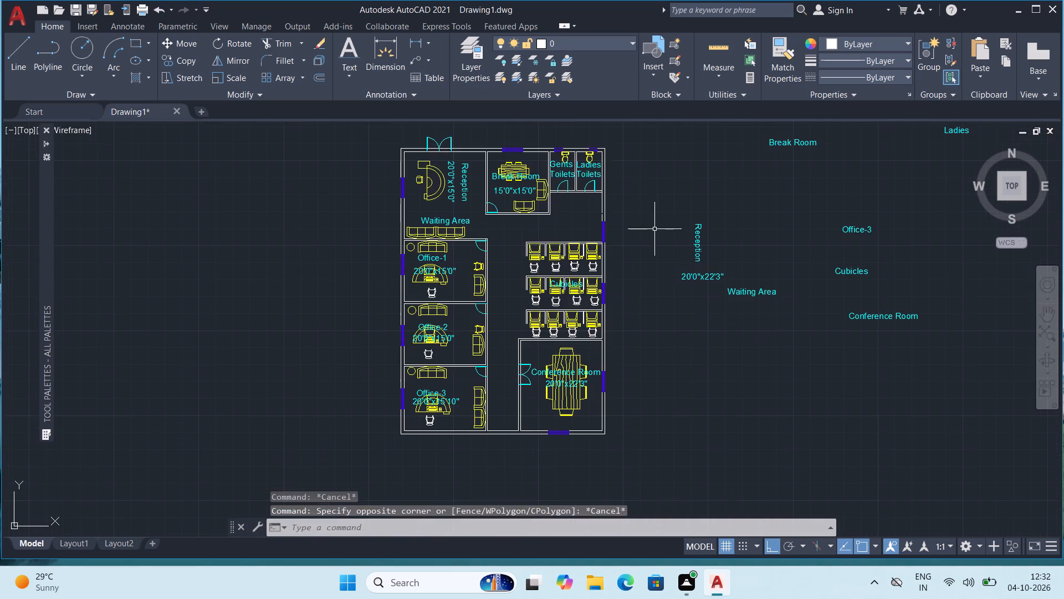
Extend the inner east wall line above the northernmost east window up to the toilets' southern partition.
{"action": "scroll", "coordinate": [603, 197], "scroll_direction": "up", "scroll_amount": 3}
{"action": "key", "text": "e"}
{"action": "key", "text": "x"}
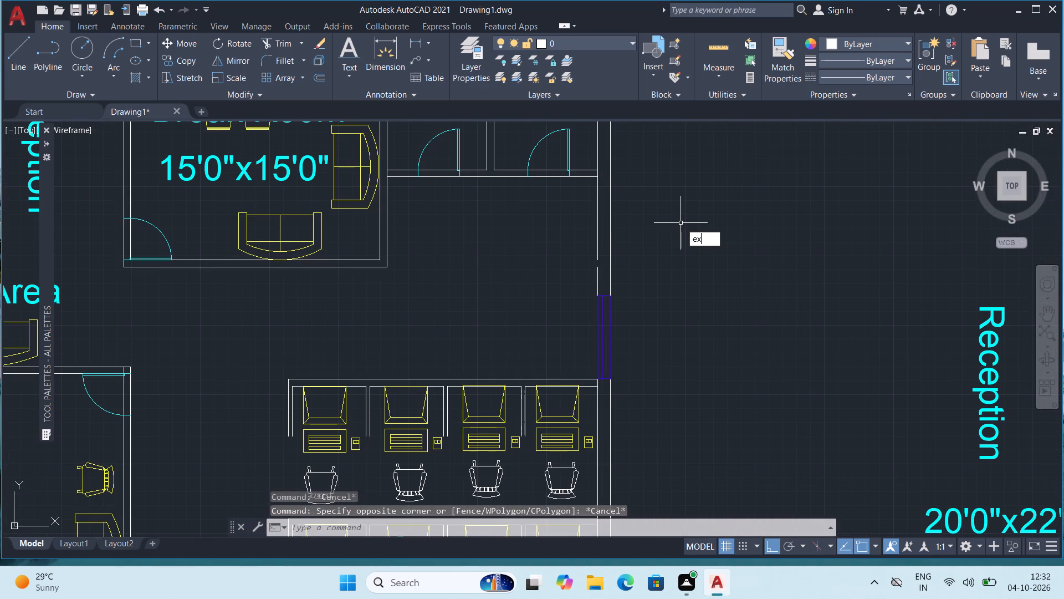
{"action": "key", "text": "Return"}
{"action": "left_click", "coordinate": [597, 280]}
{"action": "scroll", "coordinate": [624, 262], "scroll_direction": "down", "scroll_amount": 1}
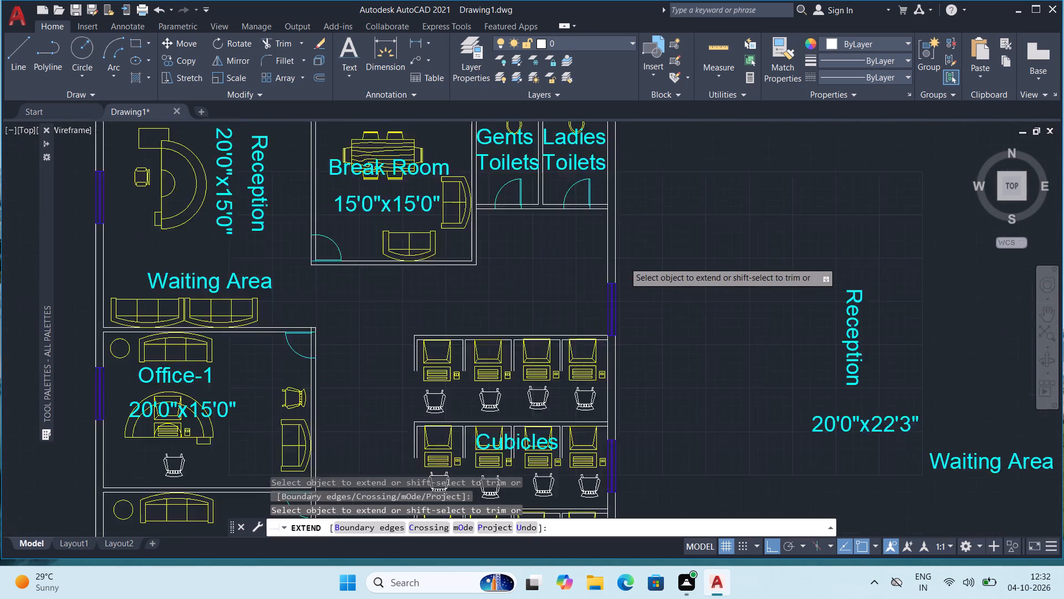
{"action": "scroll", "coordinate": [624, 262], "scroll_direction": "down", "scroll_amount": 2}
{"action": "middle_click_drag", "start_coordinate": [658, 270], "coordinate": [608, 238]}
{"action": "key", "text": "Escape"}
{"action": "key", "text": "Escape"}
{"action": "key", "text": "Escape"}
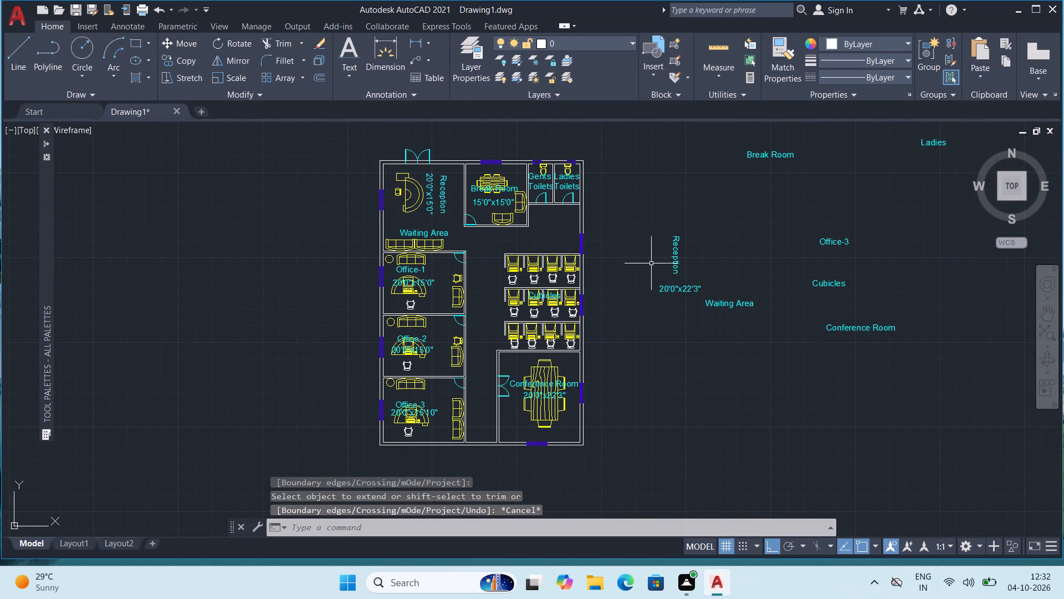
{"action": "key", "text": "Escape"}
{"action": "key", "text": "Escape"}
{"action": "key", "text": "Escape"}
{"action": "key", "text": "Escape"}
{"action": "key", "text": "Escape"}
Delete all the leftover spare room and size labels lying outside the plan, east of the building.
{"action": "middle_click_drag", "start_coordinate": [664, 231], "coordinate": [533, 271]}
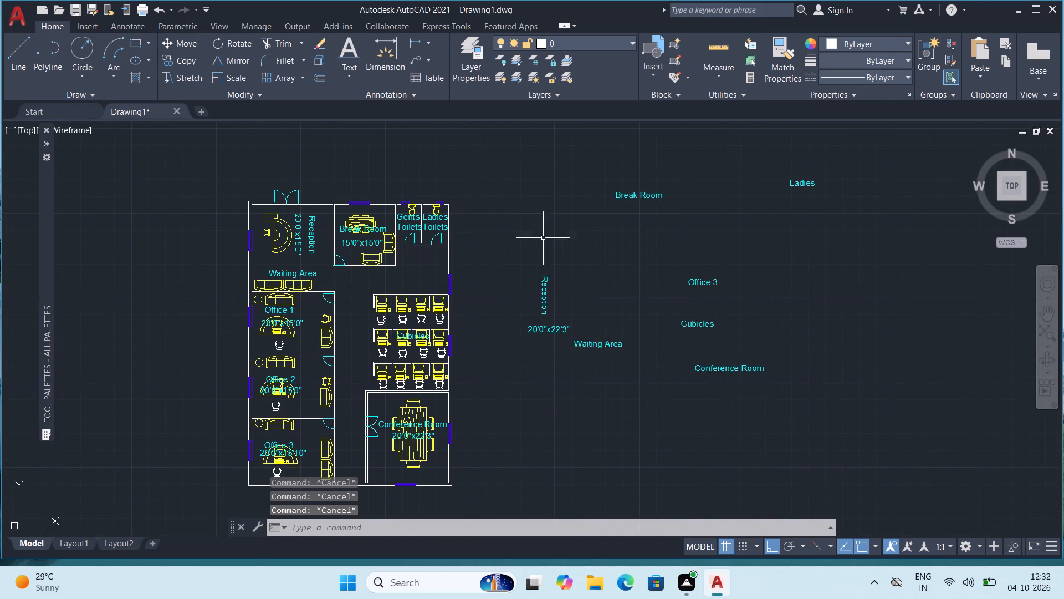
{"action": "left_click", "coordinate": [543, 129]}
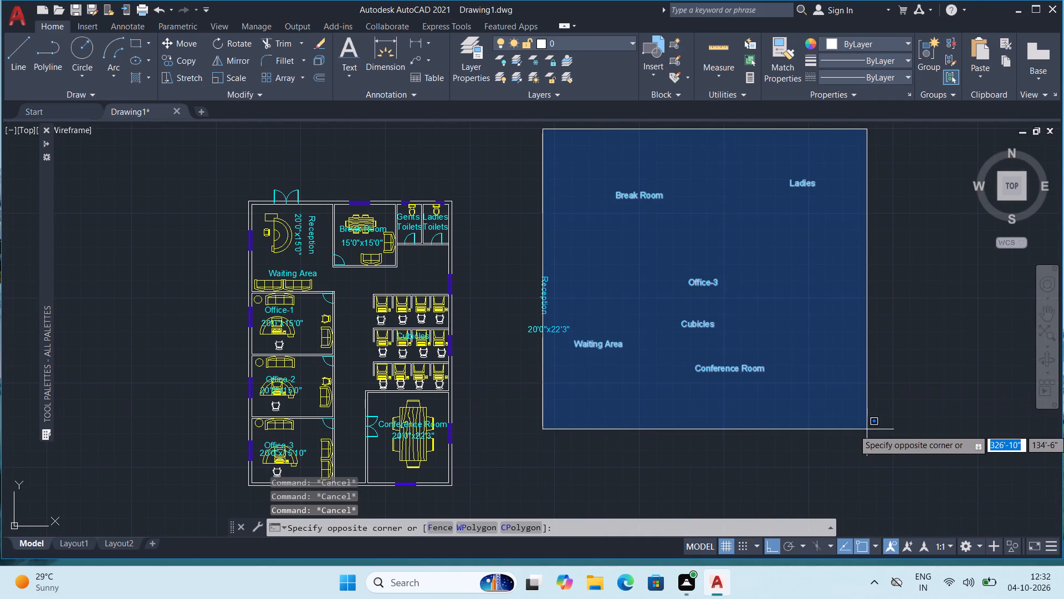
{"action": "left_click", "coordinate": [785, 405]}
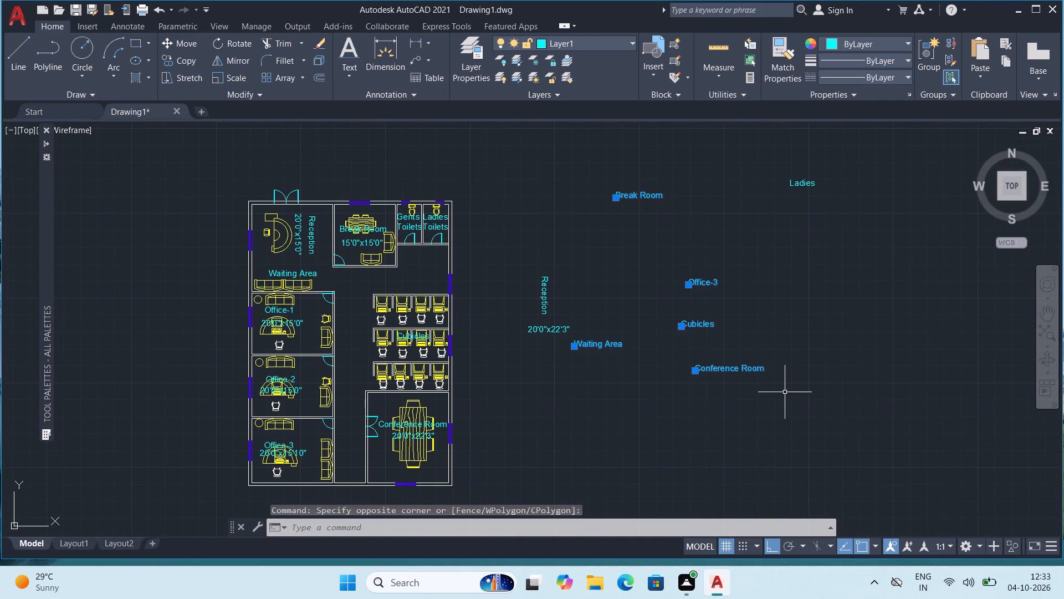
{"action": "key", "text": "Delete"}
{"action": "left_click", "coordinate": [871, 164]}
{"action": "left_click", "coordinate": [489, 400]}
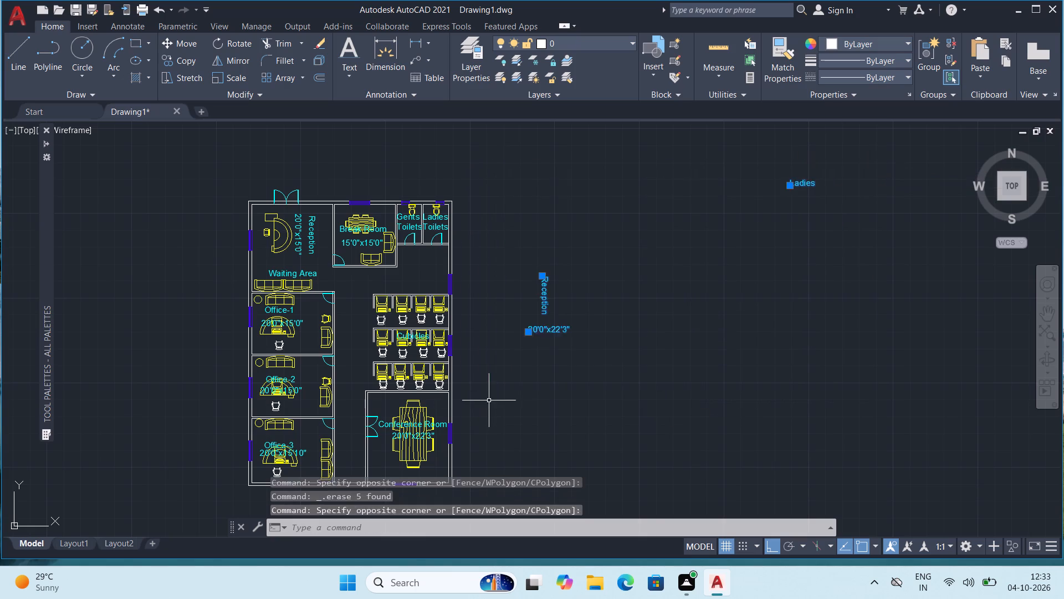
{"action": "key", "text": "Delete"}
Copy the "Gents" label to the empty area east of the building and change the copy's text to "Entrance".
{"action": "middle_click_drag", "start_coordinate": [397, 261], "coordinate": [441, 237]}
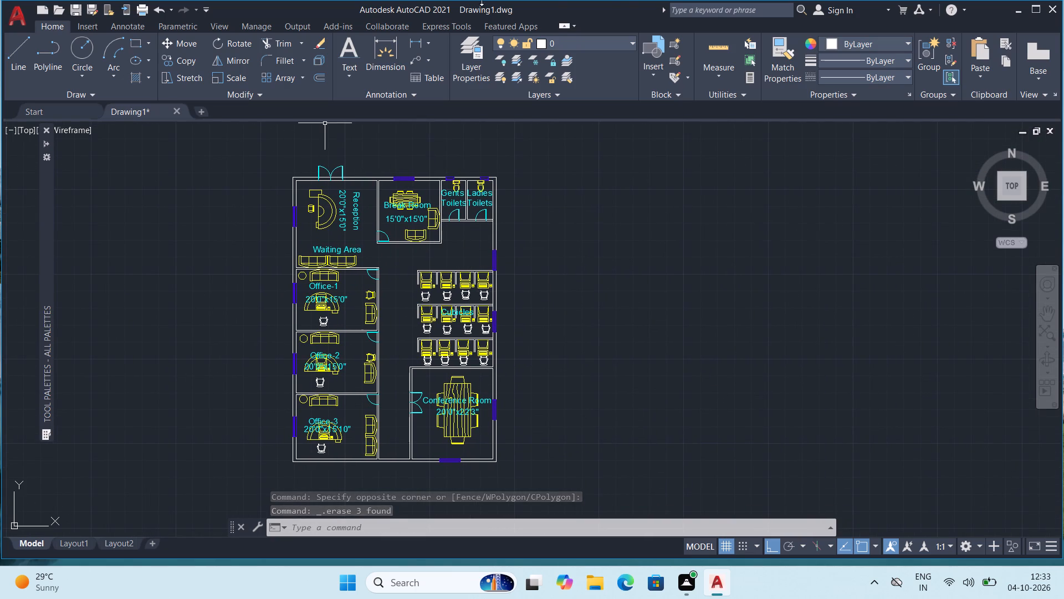
{"action": "middle_click_drag", "start_coordinate": [780, 366], "coordinate": [903, 393]}
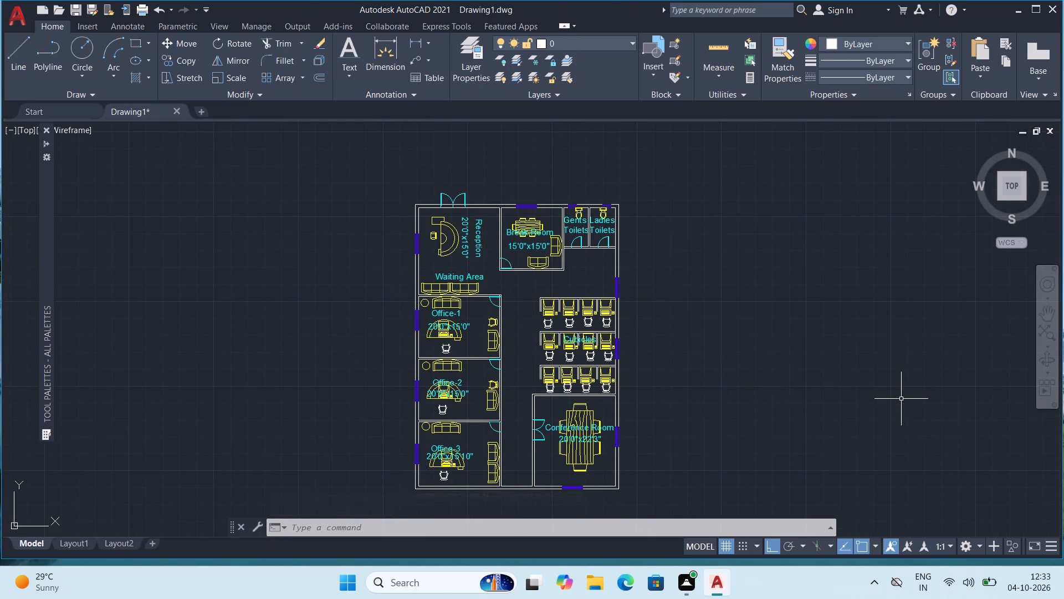
{"action": "scroll", "coordinate": [488, 265], "scroll_direction": "up", "scroll_amount": 2}
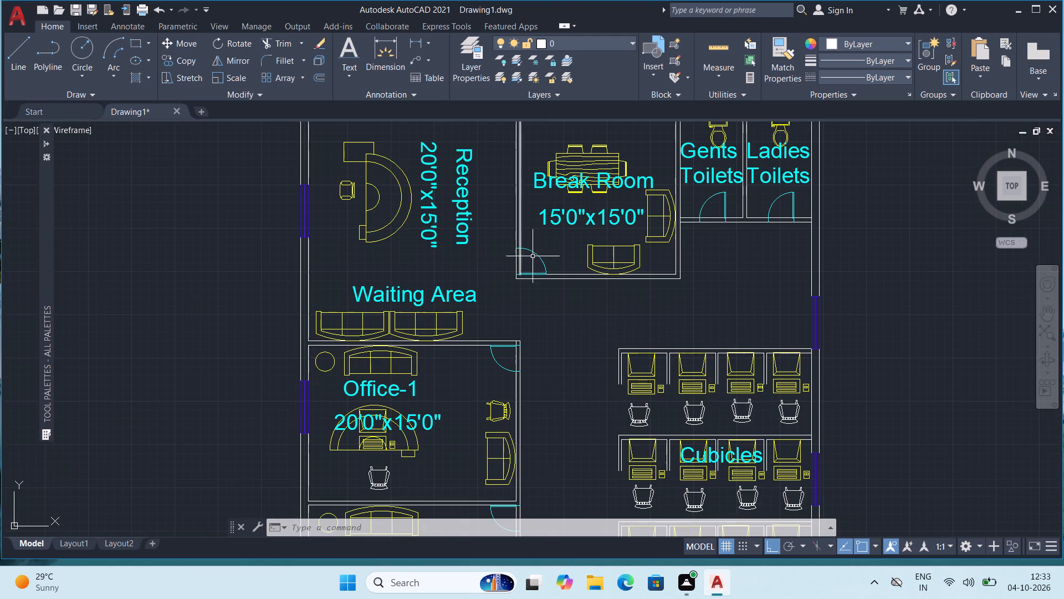
{"action": "left_click", "coordinate": [724, 153]}
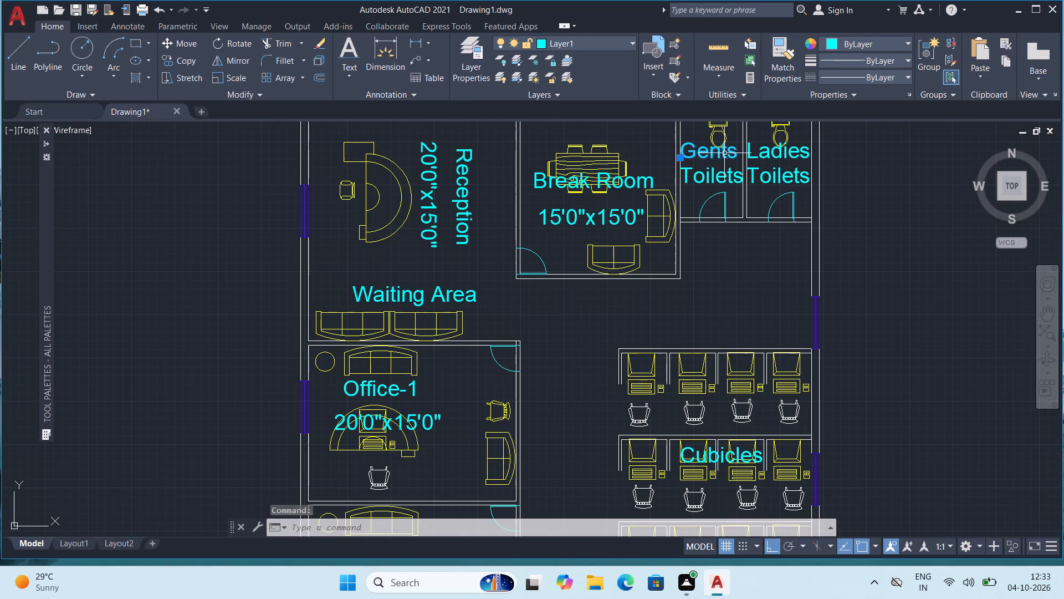
{"action": "key", "text": "ctrl+c"}
{"action": "key", "text": "ctrl+v"}
{"action": "left_click", "coordinate": [909, 320]}
{"action": "middle_click_drag", "start_coordinate": [907, 332], "coordinate": [749, 370]}
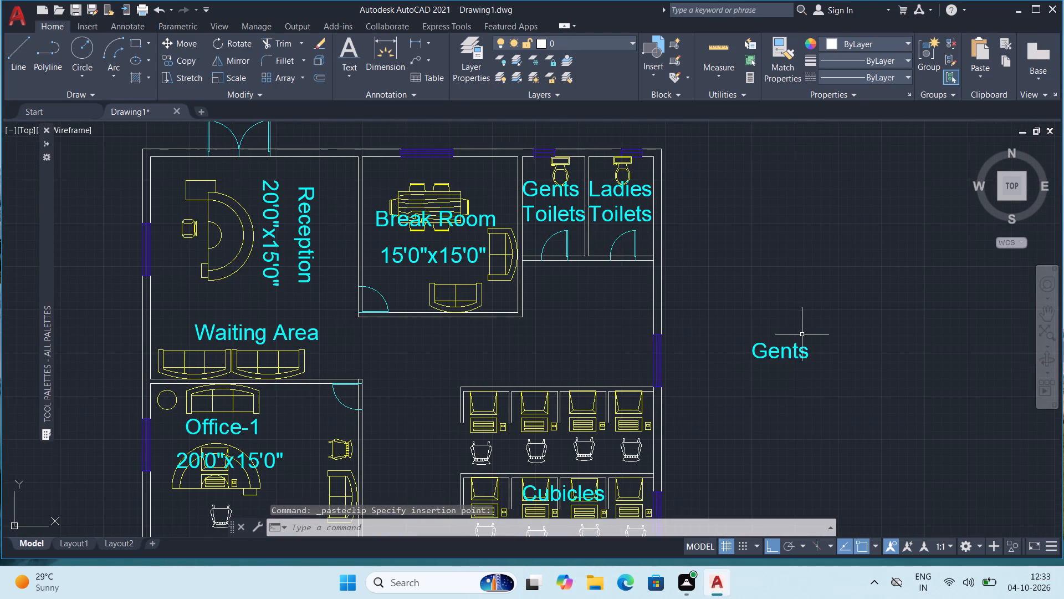
{"action": "double_click", "coordinate": [799, 348]}
{"action": "key", "text": "e"}
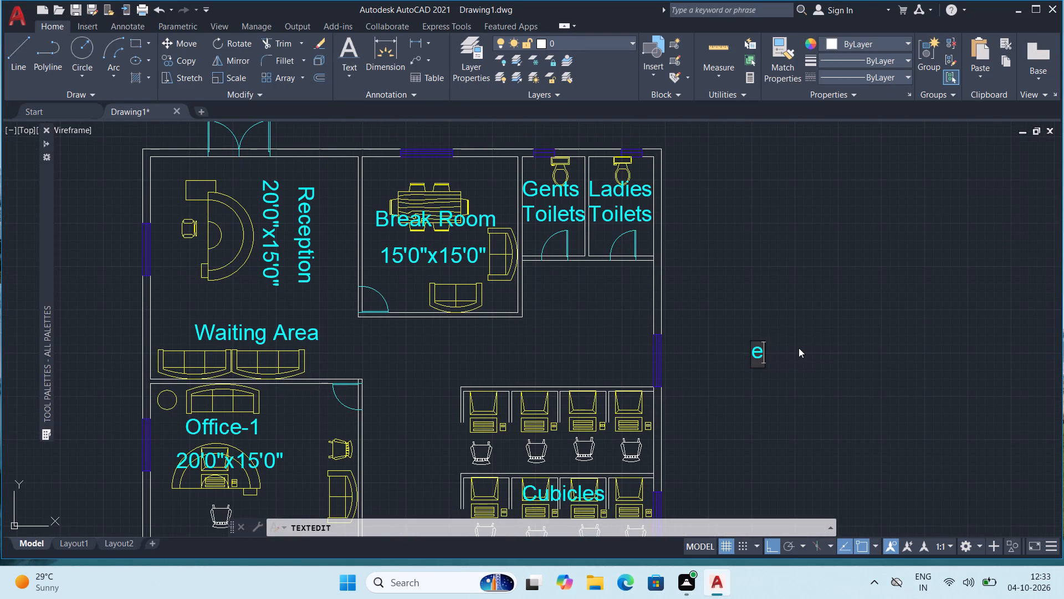
{"action": "key", "text": "e"}
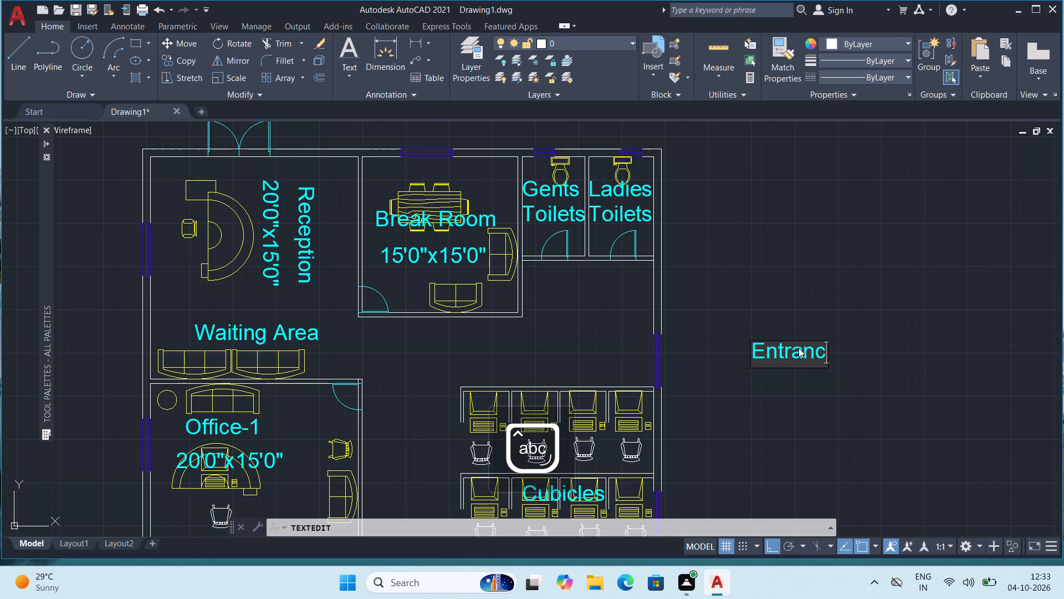
{"action": "key", "text": "e"}
{"action": "key", "text": "Return"}
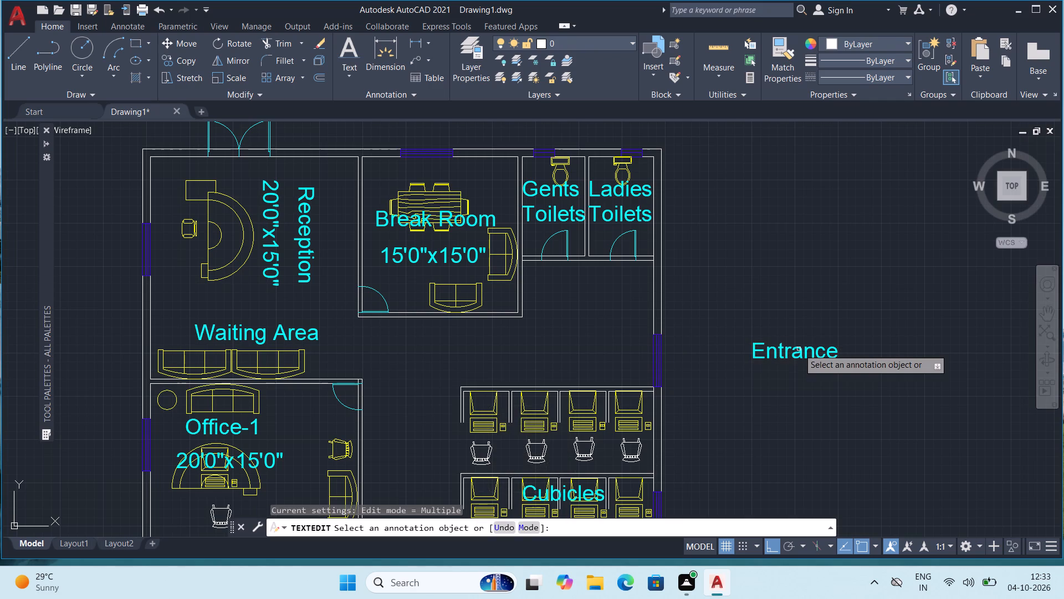
{"action": "key", "text": "Escape"}
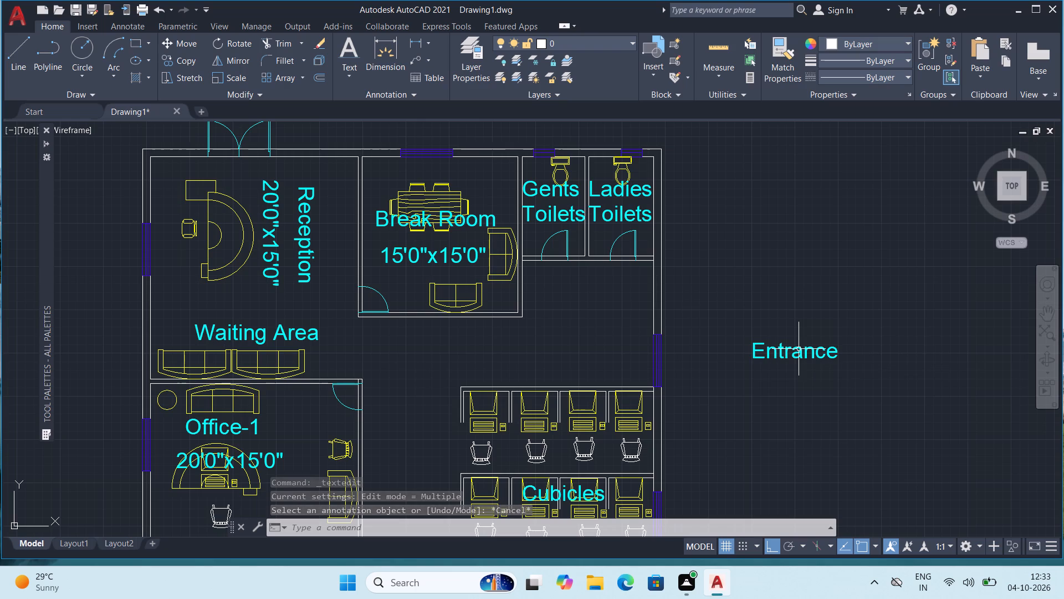
Place a copy of the "Entrance" label just above the double entrance door on the Reception's north wall.
{"action": "left_click", "coordinate": [799, 350]}
{"action": "key", "text": "ctrl+c"}
{"action": "key", "text": "ctrl+v"}
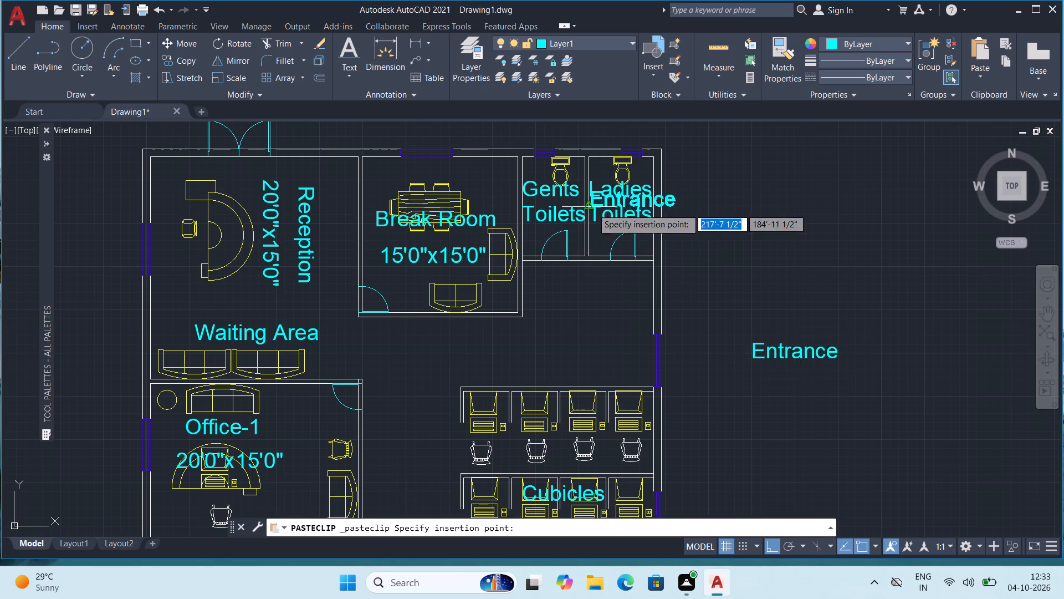
{"action": "middle_click_drag", "start_coordinate": [599, 219], "coordinate": [975, 362]}
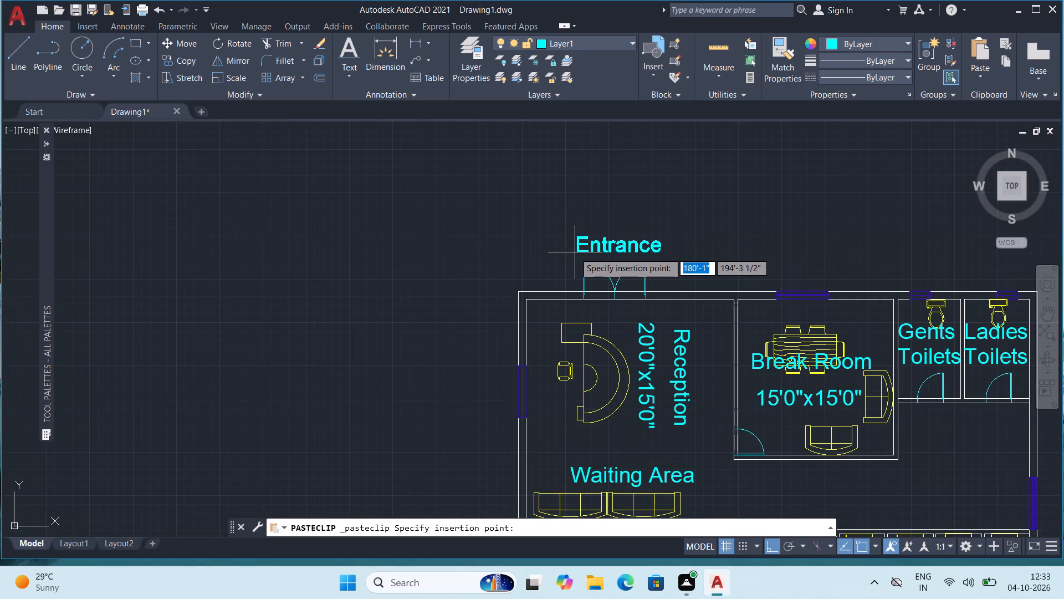
{"action": "left_click", "coordinate": [575, 252]}
Delete the spare "Entrance" label east of the building.
{"action": "scroll", "coordinate": [810, 287], "scroll_direction": "down", "scroll_amount": 2}
{"action": "middle_click_drag", "start_coordinate": [887, 358], "coordinate": [588, 281]}
{"action": "left_click", "coordinate": [632, 270]}
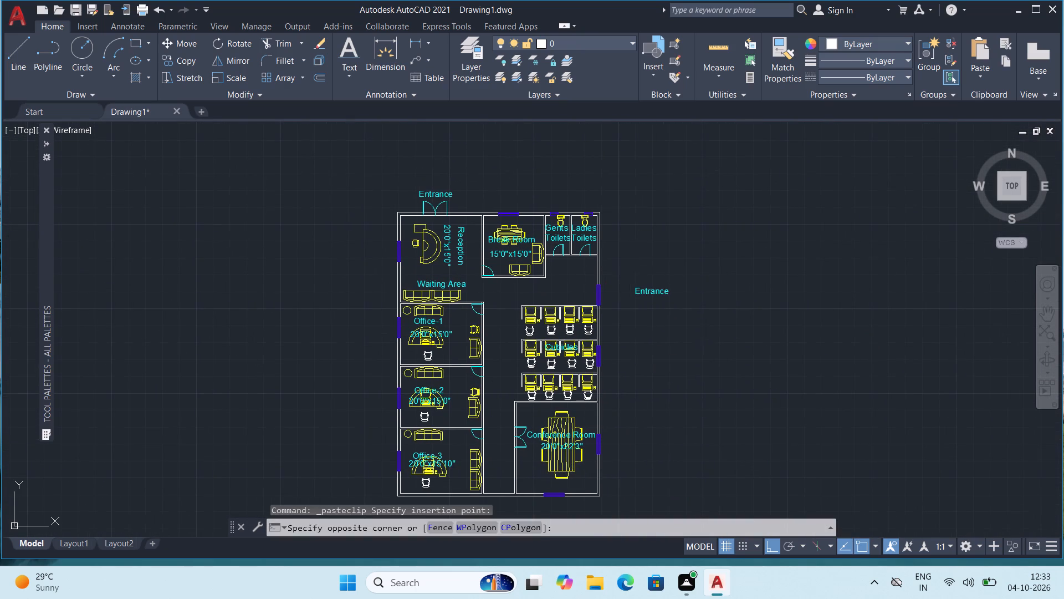
{"action": "left_click", "coordinate": [719, 350]}
{"action": "key", "text": "Delete"}
Examine the whole floor plan, from the entrance and toilets down to the offices, cubicles and Conference Room.
{"action": "middle_click_drag", "start_coordinate": [702, 378], "coordinate": [691, 346]}
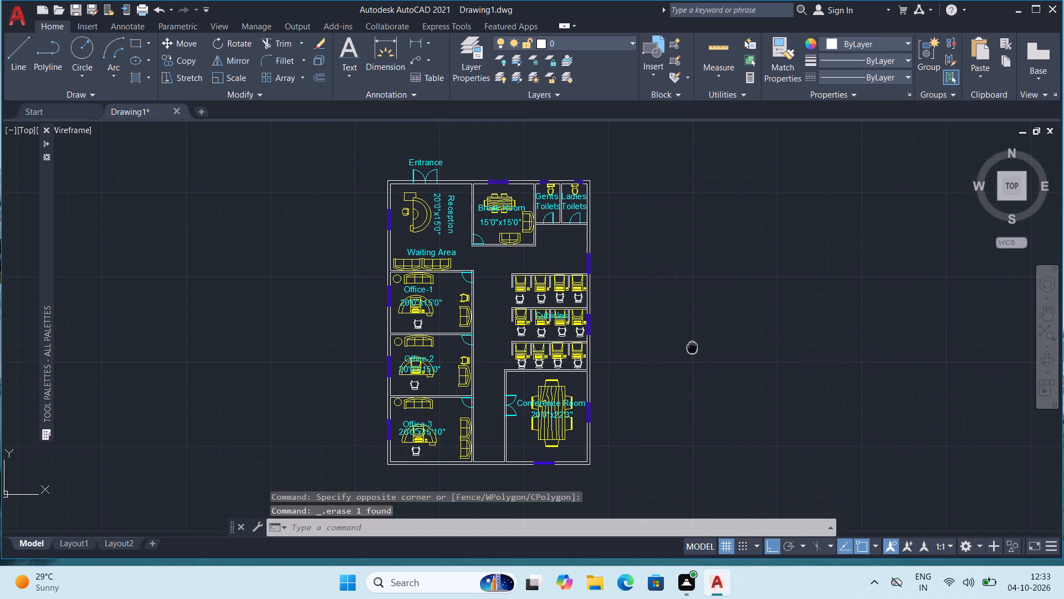
{"action": "middle_click_drag", "start_coordinate": [691, 346], "coordinate": [690, 344]}
{"action": "scroll", "coordinate": [677, 326], "scroll_direction": "up", "scroll_amount": 1}
{"action": "middle_click_drag", "start_coordinate": [677, 326], "coordinate": [669, 364]}
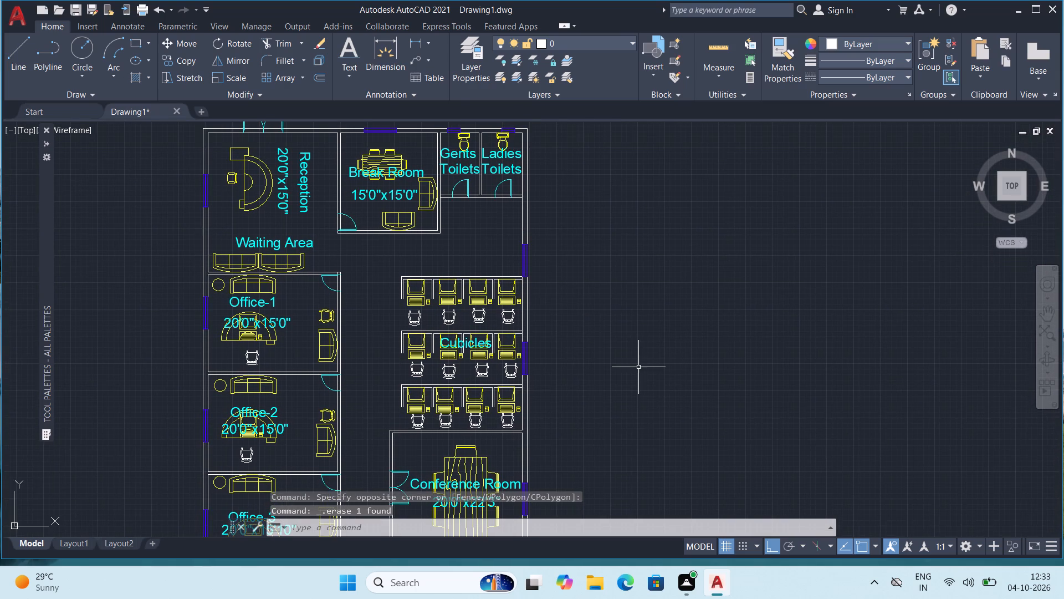
{"action": "middle_click_drag", "start_coordinate": [720, 359], "coordinate": [692, 483]}
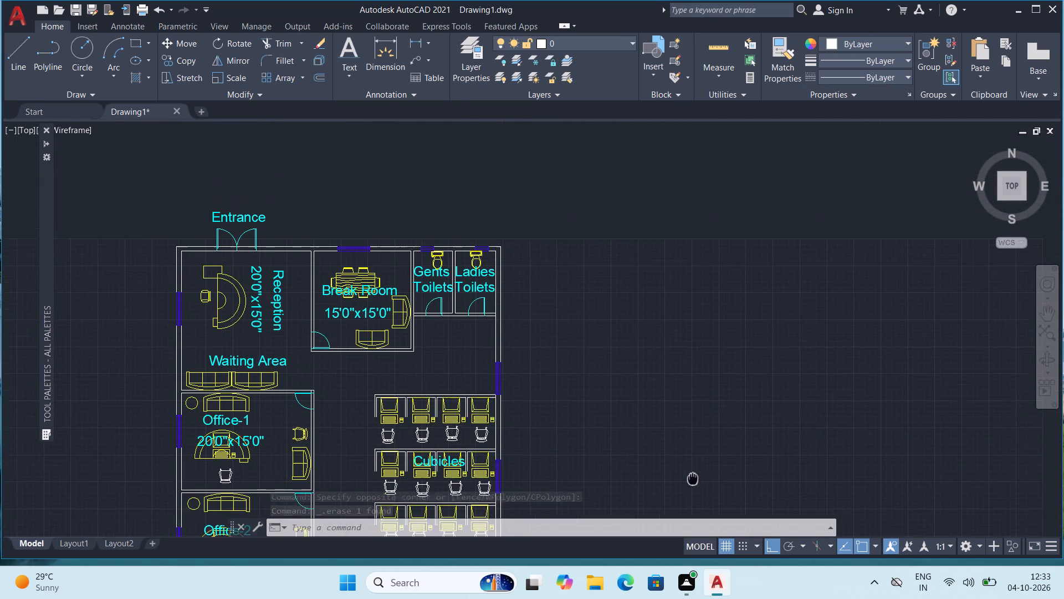
{"action": "middle_click_drag", "start_coordinate": [692, 483], "coordinate": [689, 492]}
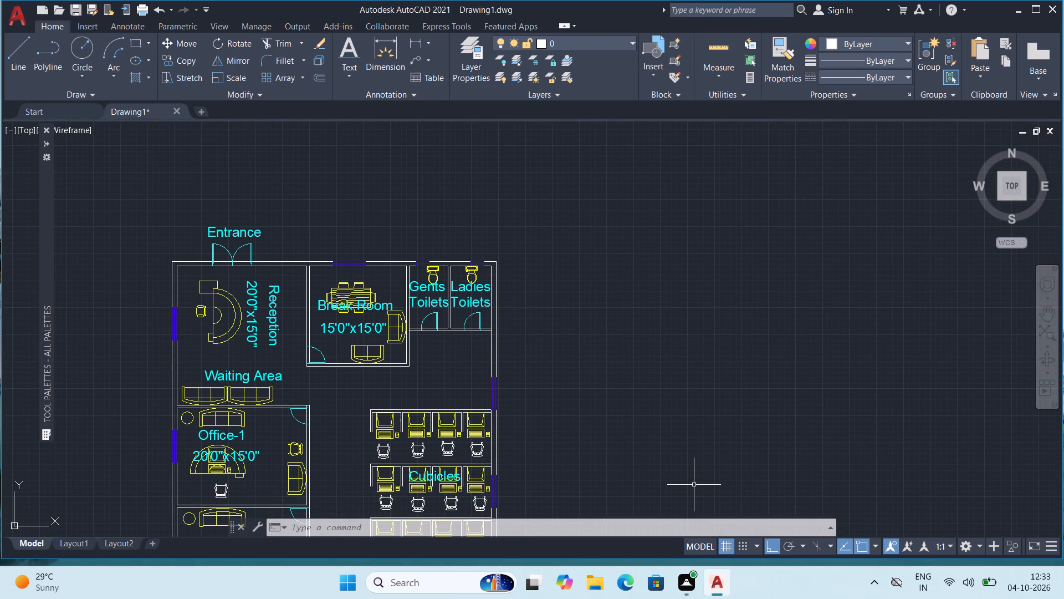
{"action": "middle_click_drag", "start_coordinate": [654, 385], "coordinate": [815, 235]}
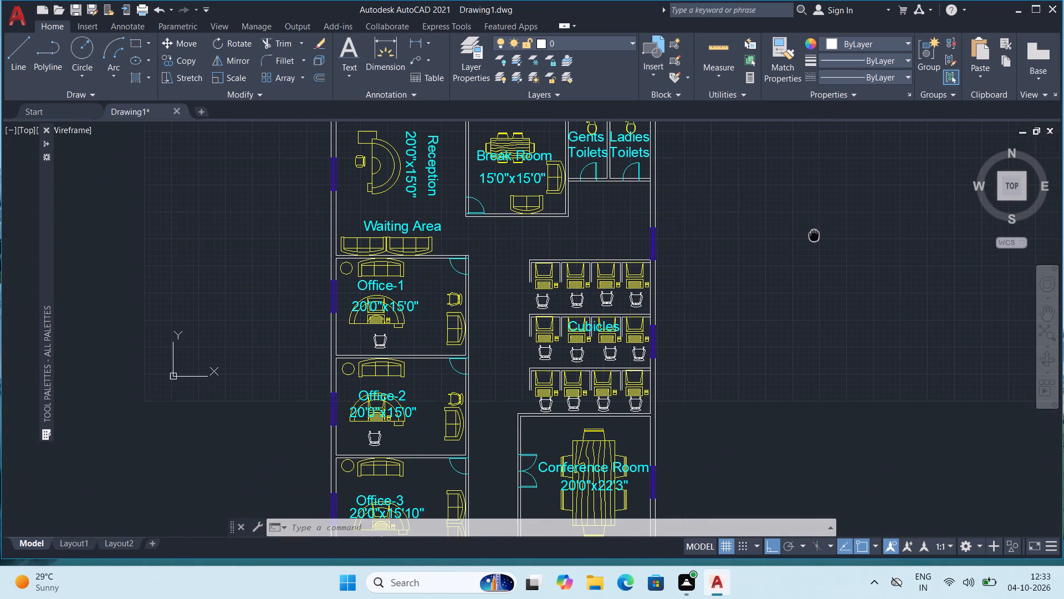
{"action": "middle_click_drag", "start_coordinate": [815, 235], "coordinate": [815, 235]}
{"action": "scroll", "coordinate": [795, 281], "scroll_direction": "down", "scroll_amount": 1}
{"action": "middle_click_drag", "start_coordinate": [790, 289], "coordinate": [768, 304]}
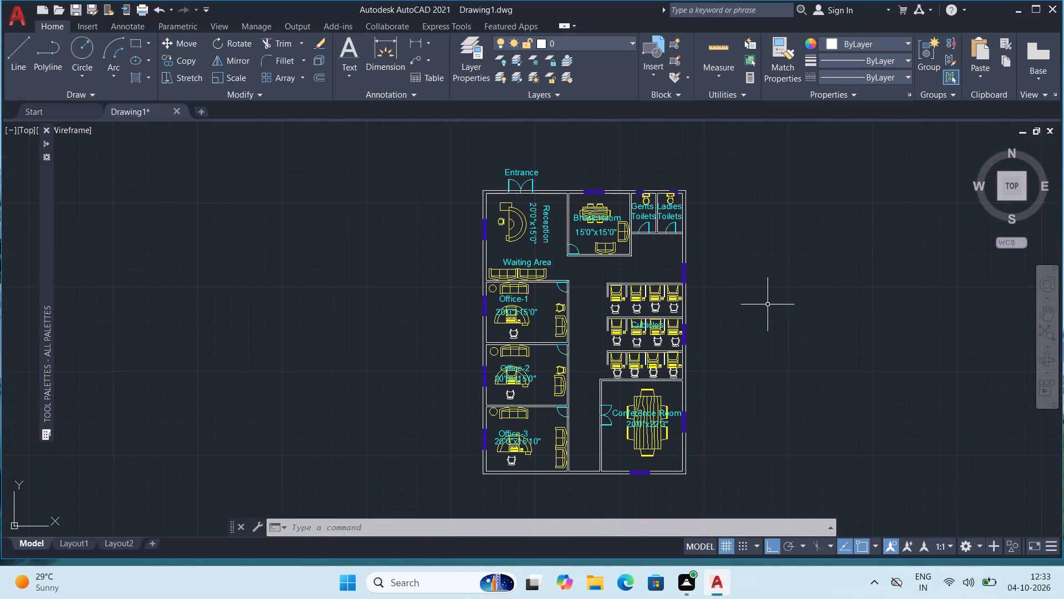
{"action": "scroll", "coordinate": [765, 307], "scroll_direction": "up", "scroll_amount": 1}
{"action": "middle_click_drag", "start_coordinate": [765, 306], "coordinate": [752, 356]}
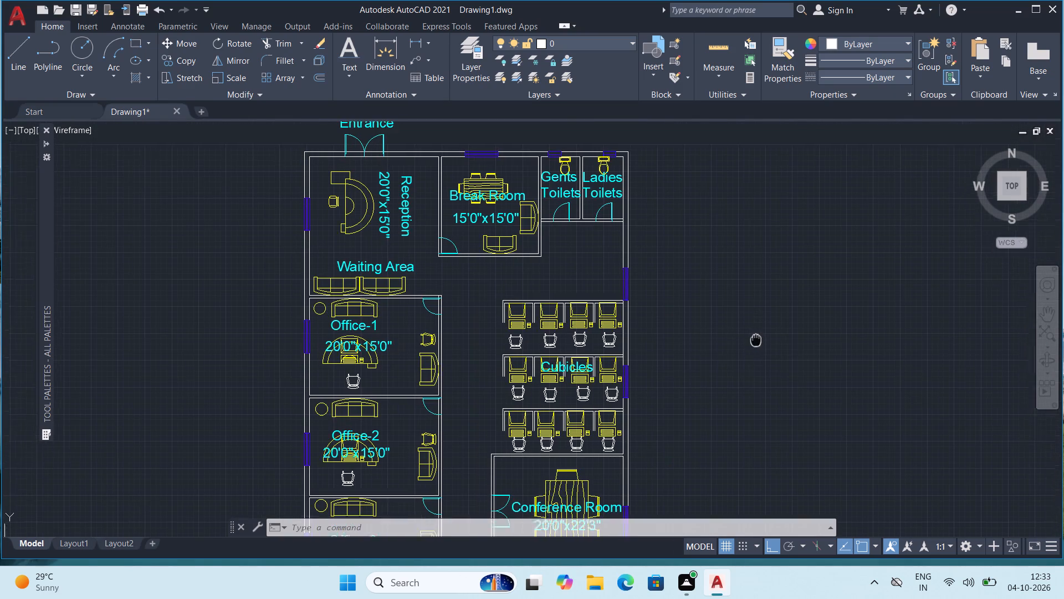
{"action": "middle_click_drag", "start_coordinate": [752, 356], "coordinate": [755, 327]}
{"action": "key", "text": "Escape"}
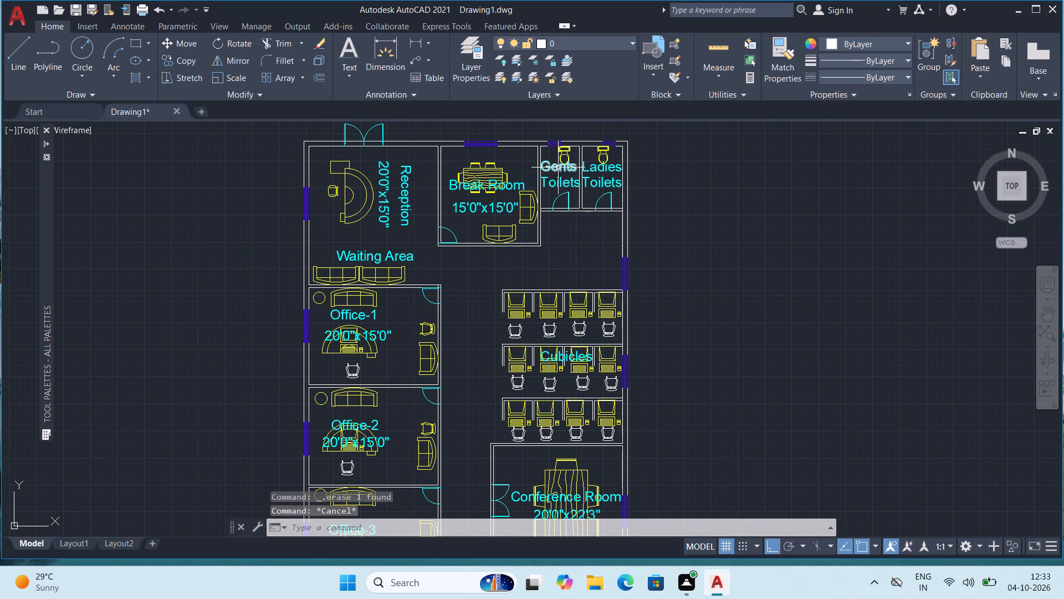
Copy the "Gents" label to the empty area east of the building and change the copy's text to "W".
{"action": "left_click", "coordinate": [559, 167]}
{"action": "key", "text": "ctrl+c"}
{"action": "key", "text": "ctrl+v"}
{"action": "double_click", "coordinate": [692, 249]}
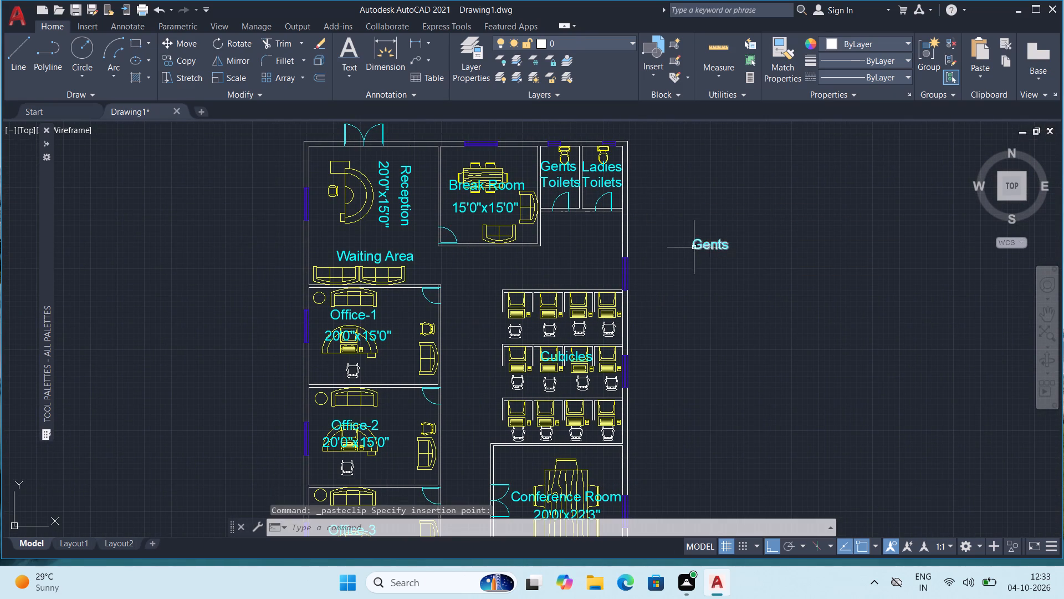
{"action": "left_click", "coordinate": [694, 246]}
{"action": "scroll", "coordinate": [694, 245], "scroll_direction": "up", "scroll_amount": 1}
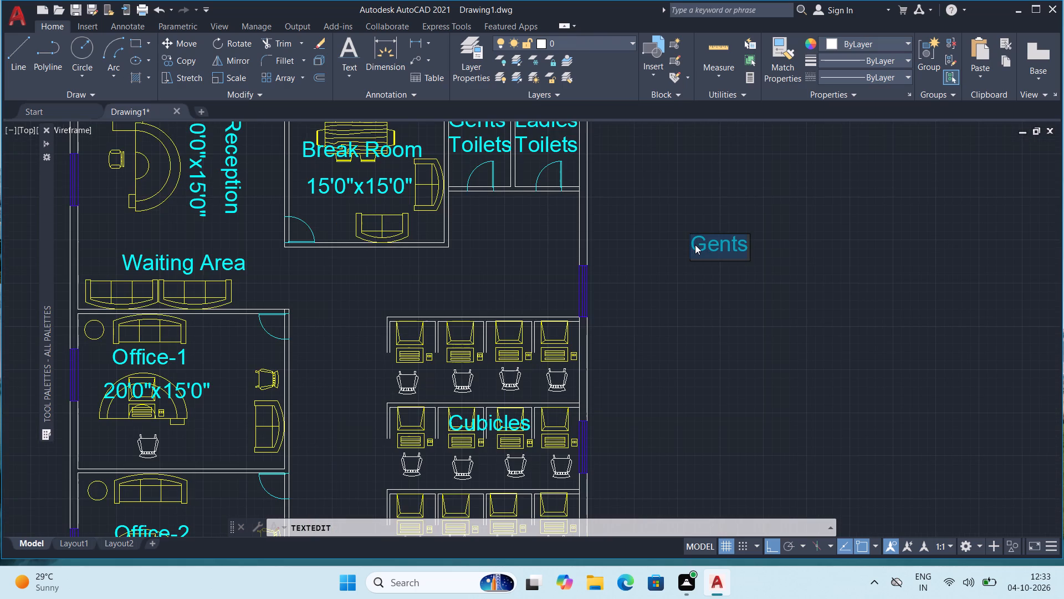
{"action": "key", "text": "w"}
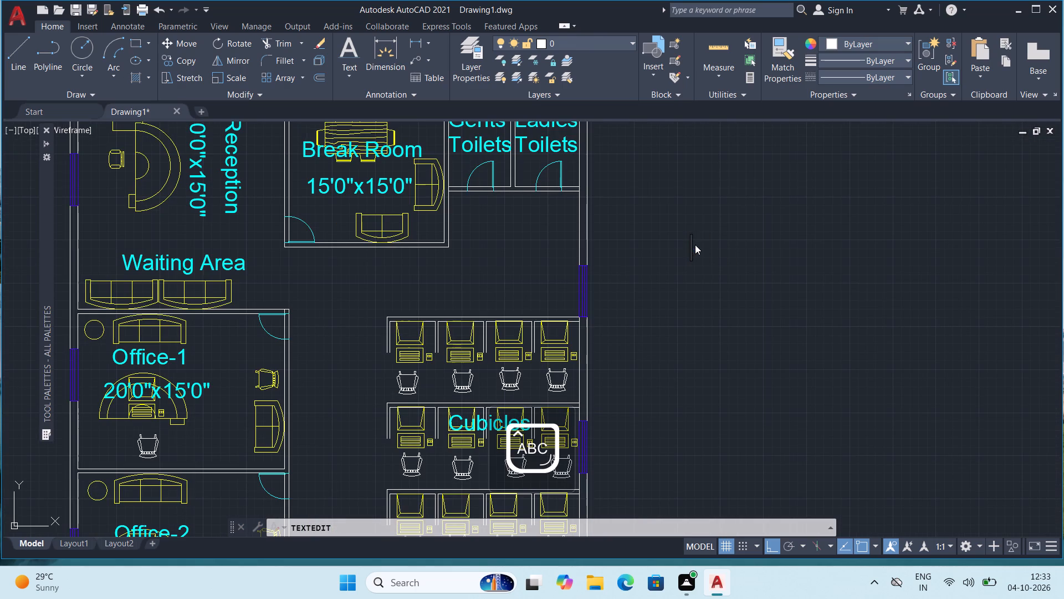
{"action": "key", "text": "w"}
{"action": "key", "text": "Return"}
{"action": "key", "text": "Escape"}
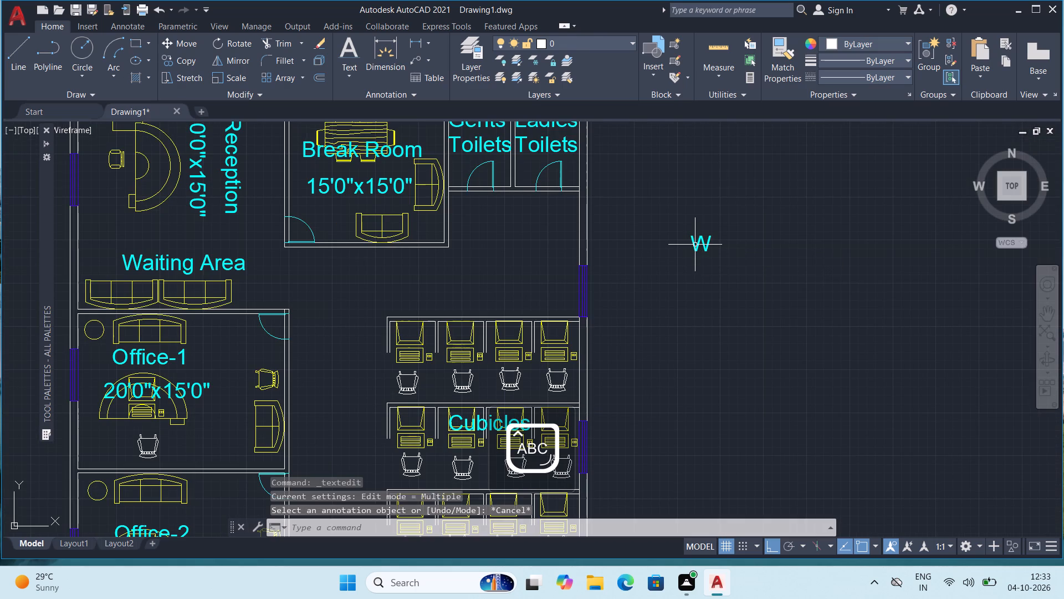
Copy the spare "W" label beside the two east-wall windows, one north of the cubicles and one at the middle cubicle row.
{"action": "left_click", "coordinate": [695, 245]}
{"action": "key", "text": "ctrl+c"}
{"action": "key", "text": "ctrl+v"}
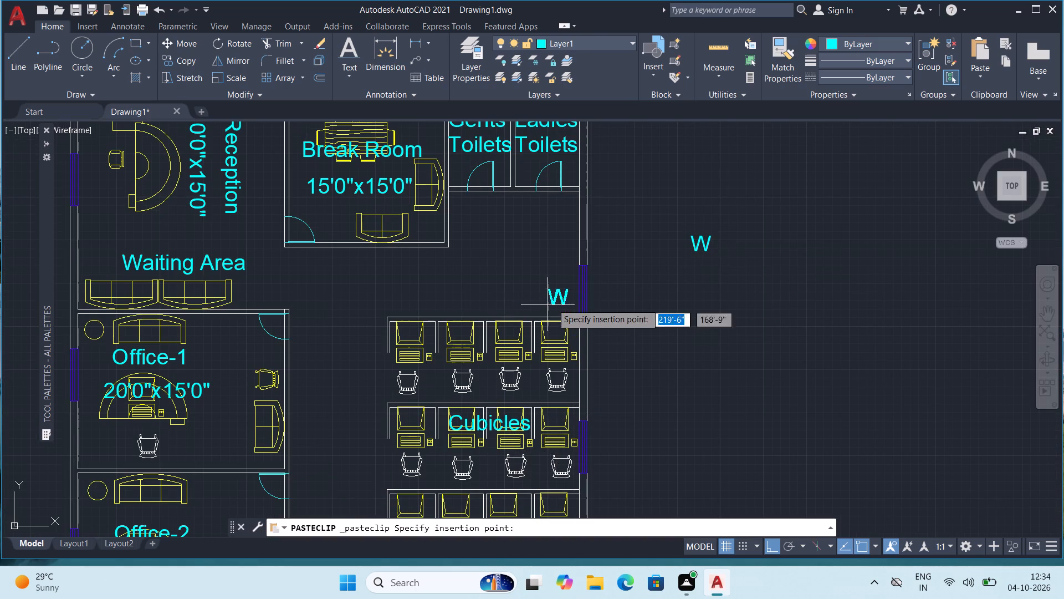
{"action": "left_click", "coordinate": [593, 298]}
{"action": "middle_click_drag", "start_coordinate": [633, 345], "coordinate": [650, 209]}
{"action": "scroll", "coordinate": [633, 343], "scroll_direction": "up", "scroll_amount": 1}
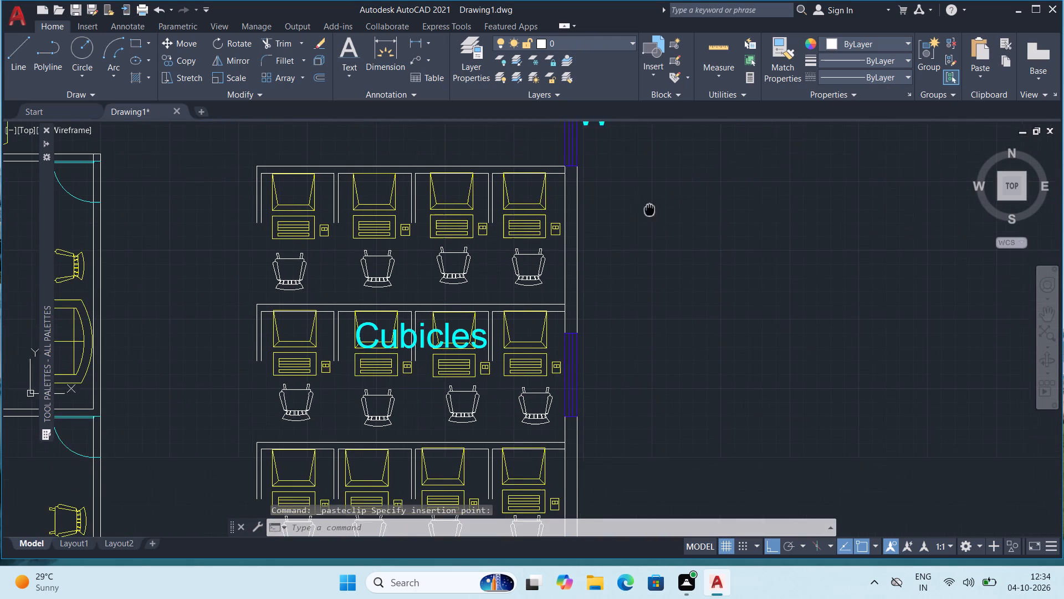
{"action": "middle_click_drag", "start_coordinate": [650, 209], "coordinate": [650, 209]}
{"action": "key", "text": "ctrl+v"}
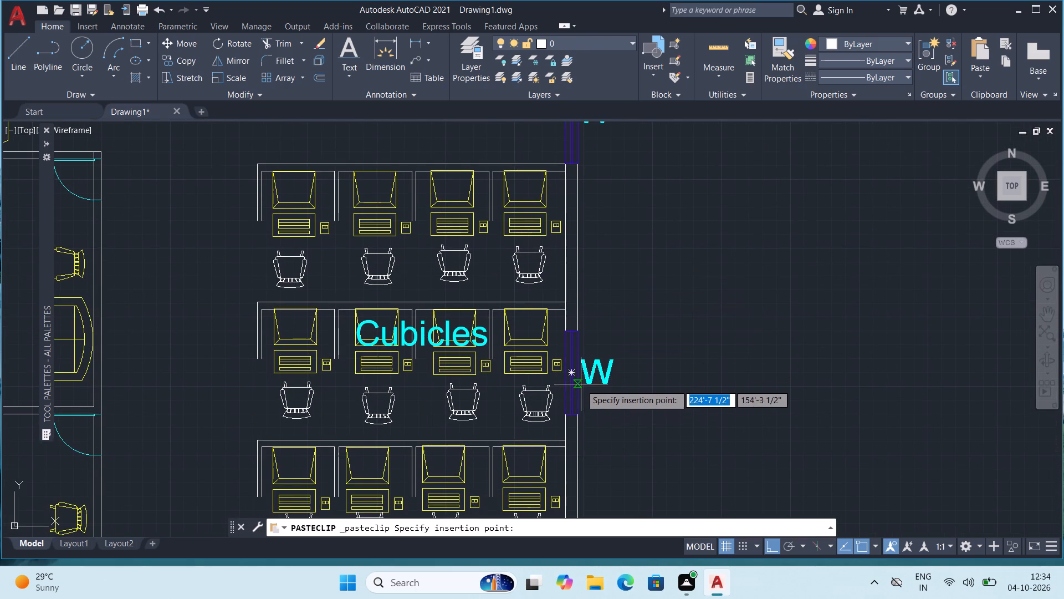
{"action": "left_click", "coordinate": [581, 384]}
Place copies of the "W" label outside the Conference Room's east and south windows.
{"action": "middle_click_drag", "start_coordinate": [690, 237], "coordinate": [692, 357]}
{"action": "scroll", "coordinate": [707, 299], "scroll_direction": "up", "scroll_amount": 1}
{"action": "scroll", "coordinate": [715, 270], "scroll_direction": "down", "scroll_amount": 2}
{"action": "middle_click_drag", "start_coordinate": [707, 388], "coordinate": [713, 231]}
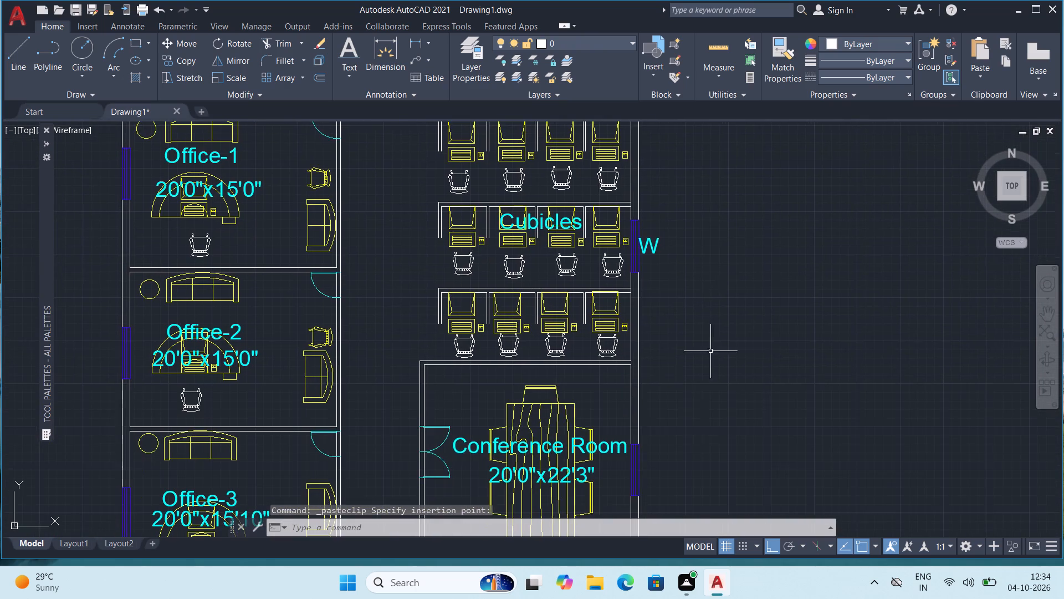
{"action": "middle_click_drag", "start_coordinate": [707, 414], "coordinate": [709, 307]}
{"action": "key", "text": "ctrl+v"}
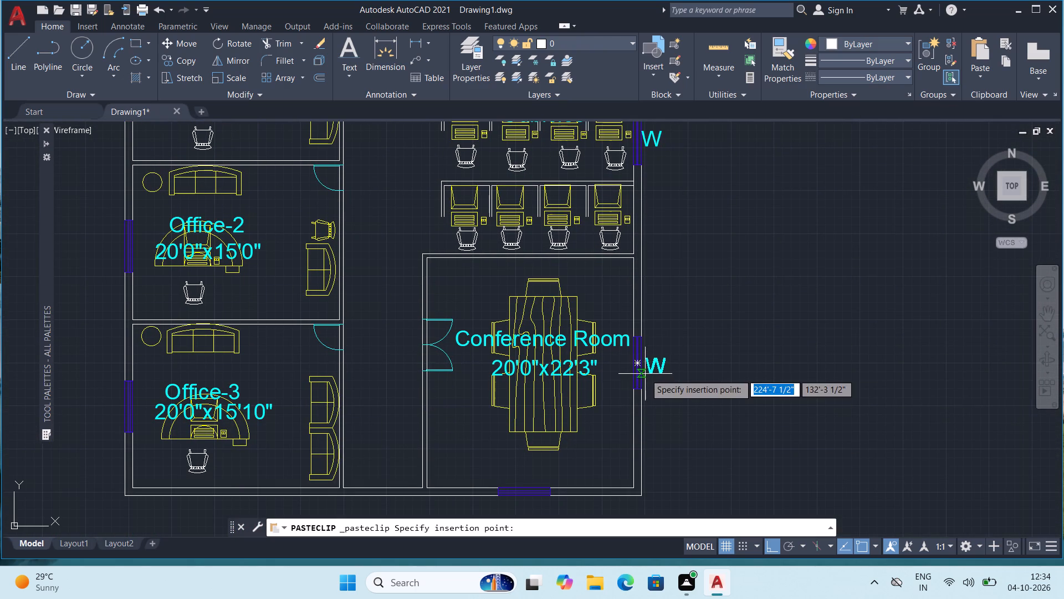
{"action": "left_click", "coordinate": [645, 374]}
{"action": "middle_click_drag", "start_coordinate": [679, 443], "coordinate": [683, 288]}
{"action": "key", "text": "ctrl+v"}
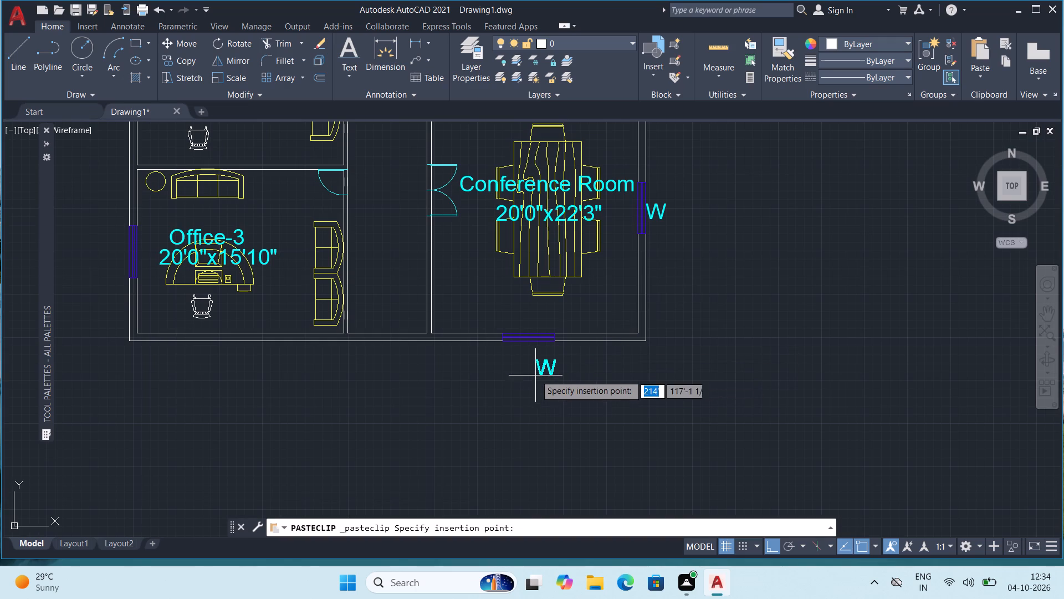
{"action": "left_click", "coordinate": [520, 361]}
Place a copy of the "W" label outside the west-wall windows of Office-3, Office-2 and Office-1.
{"action": "scroll", "coordinate": [523, 356], "scroll_direction": "down", "scroll_amount": 1}
{"action": "middle_click_drag", "start_coordinate": [300, 323], "coordinate": [525, 390]}
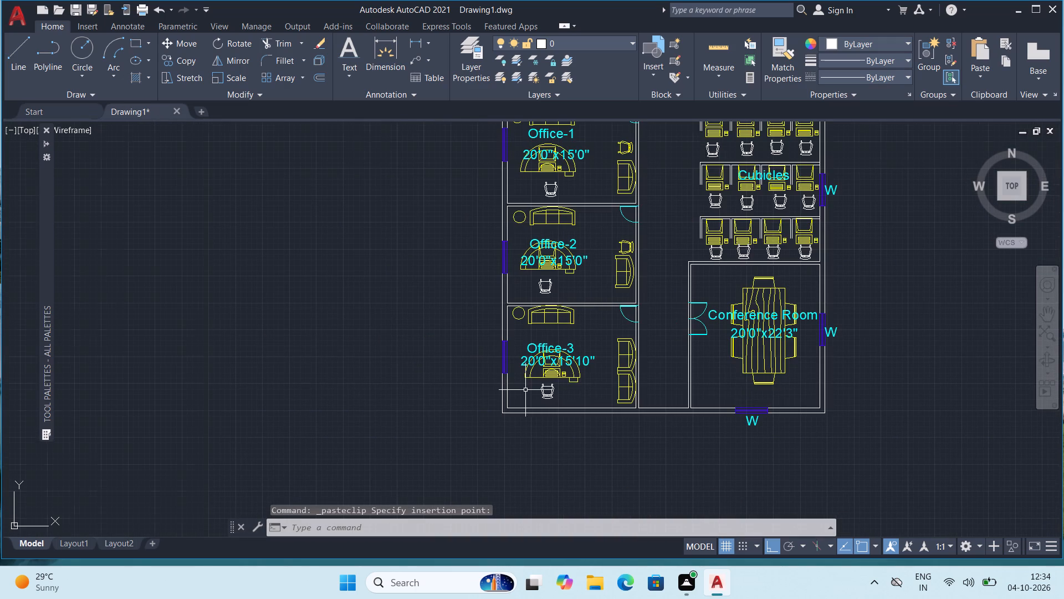
{"action": "key", "text": "ctrl+v"}
{"action": "scroll", "coordinate": [439, 353], "scroll_direction": "up", "scroll_amount": 1}
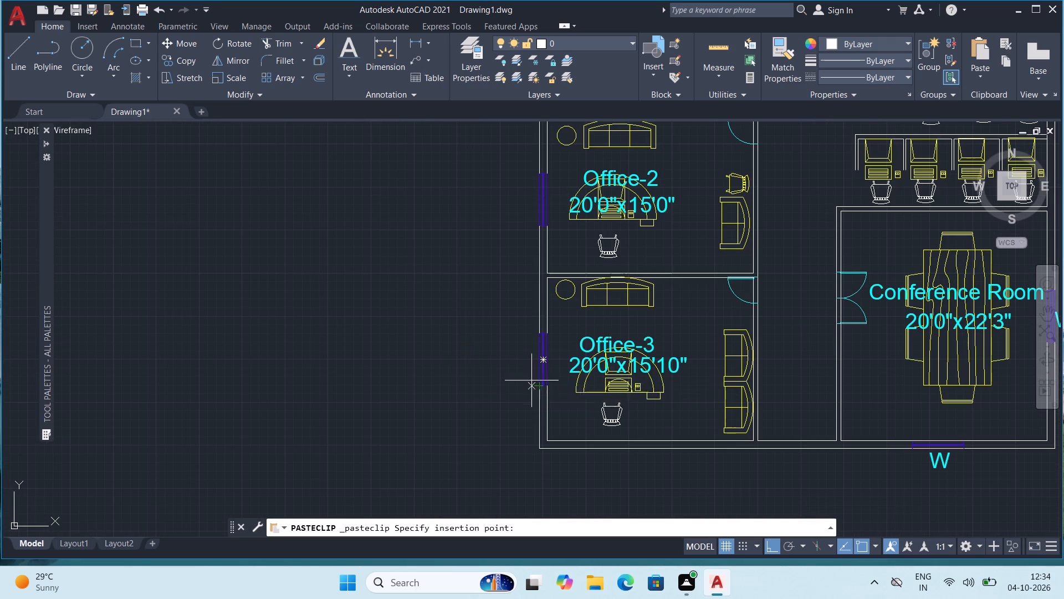
{"action": "left_click", "coordinate": [518, 369]}
{"action": "middle_click_drag", "start_coordinate": [554, 237], "coordinate": [553, 415]}
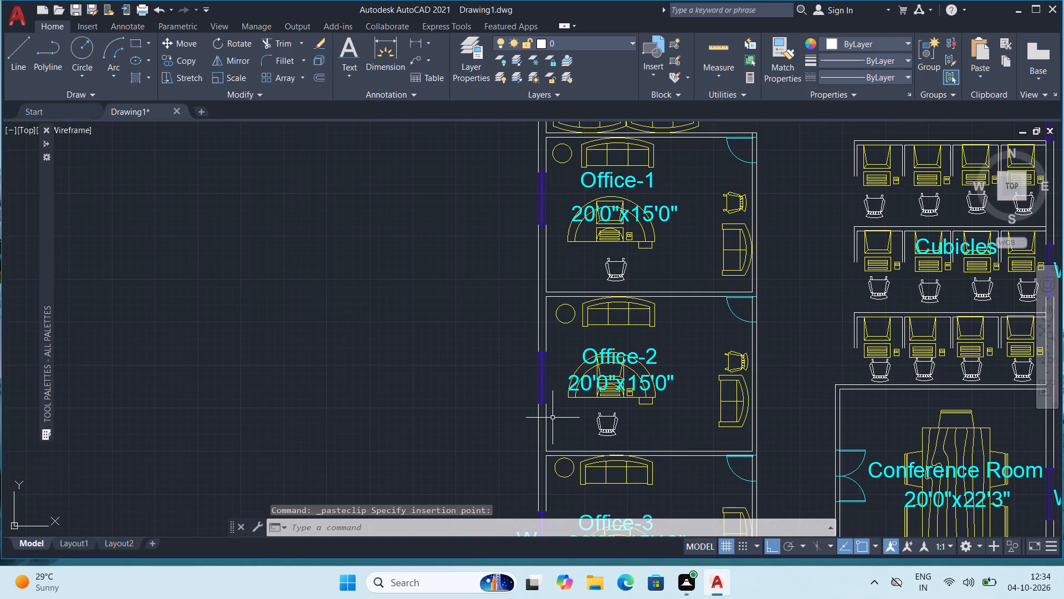
{"action": "key", "text": "ctrl+v"}
{"action": "scroll", "coordinate": [518, 381], "scroll_direction": "up", "scroll_amount": 1}
{"action": "left_click", "coordinate": [519, 387]}
{"action": "scroll", "coordinate": [586, 296], "scroll_direction": "up", "scroll_amount": 1}
{"action": "middle_click_drag", "start_coordinate": [586, 295], "coordinate": [585, 341]}
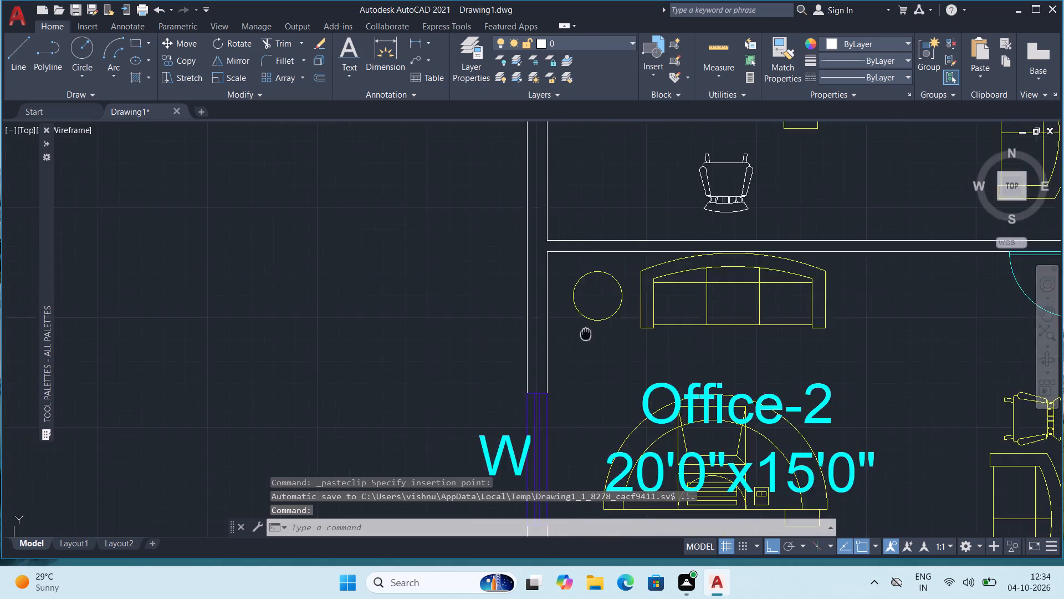
{"action": "middle_click_drag", "start_coordinate": [585, 341], "coordinate": [562, 439]}
{"action": "scroll", "coordinate": [566, 399], "scroll_direction": "down", "scroll_amount": 1}
{"action": "key", "text": "ctrl+v"}
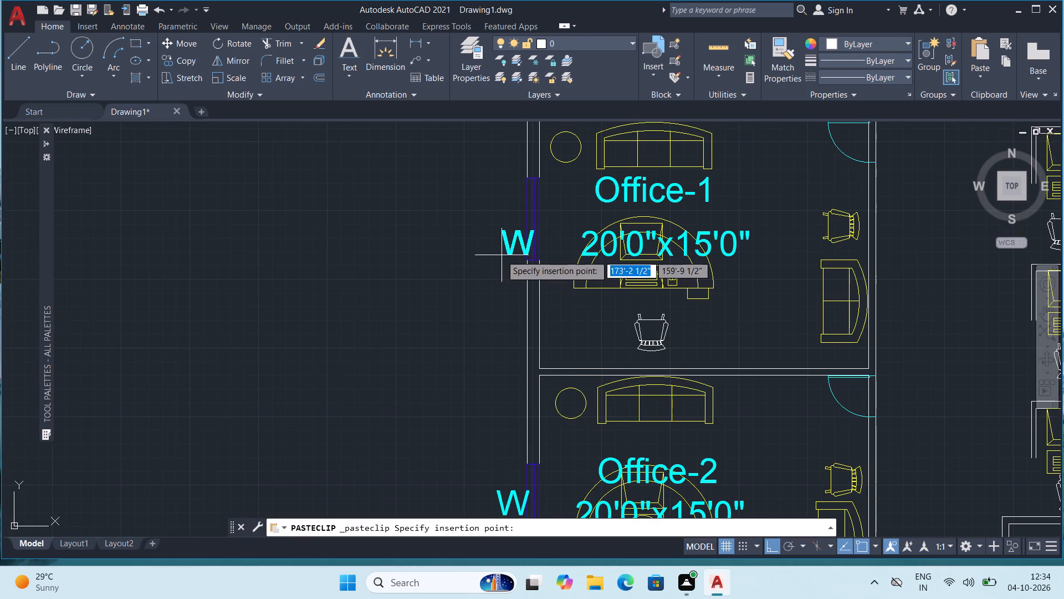
{"action": "left_click", "coordinate": [494, 237]}
Place copies of the "W" label outside the Reception's west window and above the Break Room's north window.
{"action": "scroll", "coordinate": [536, 224], "scroll_direction": "down", "scroll_amount": 1}
{"action": "middle_click_drag", "start_coordinate": [541, 290], "coordinate": [533, 447]}
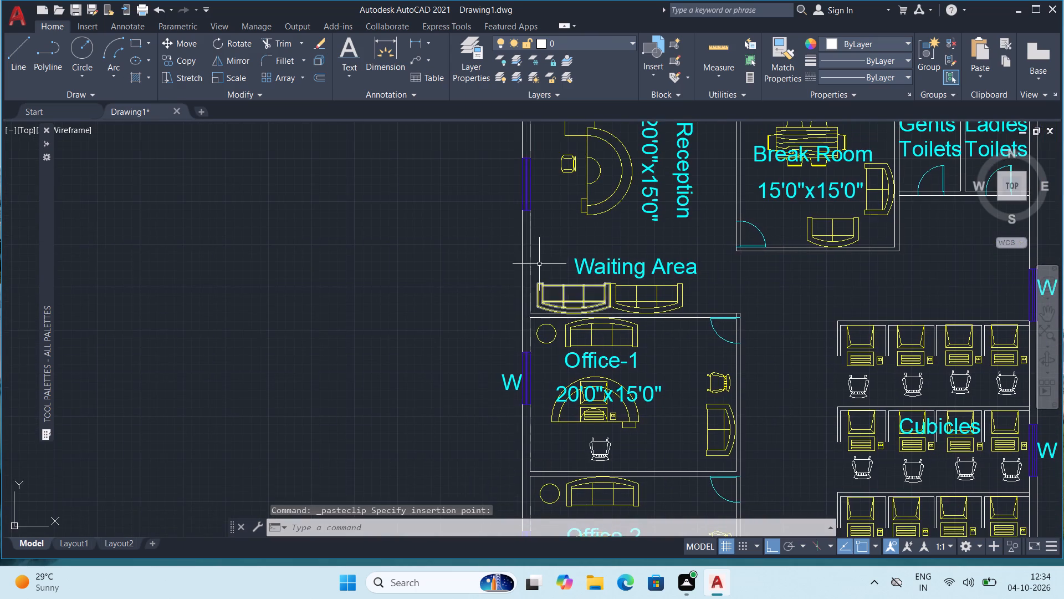
{"action": "middle_click_drag", "start_coordinate": [543, 272], "coordinate": [531, 404]}
{"action": "key", "text": "ctrl+v"}
{"action": "scroll", "coordinate": [490, 350], "scroll_direction": "up", "scroll_amount": 1}
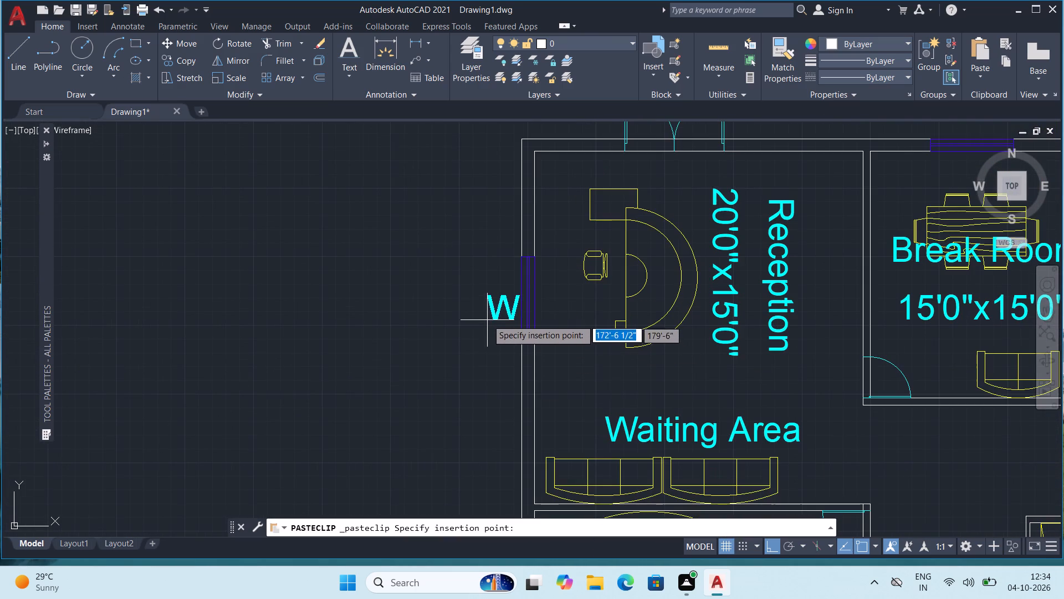
{"action": "left_click", "coordinate": [487, 318]}
{"action": "scroll", "coordinate": [546, 293], "scroll_direction": "down", "scroll_amount": 1}
{"action": "middle_click_drag", "start_coordinate": [748, 326], "coordinate": [457, 393]}
{"action": "key", "text": "ctrl+v"}
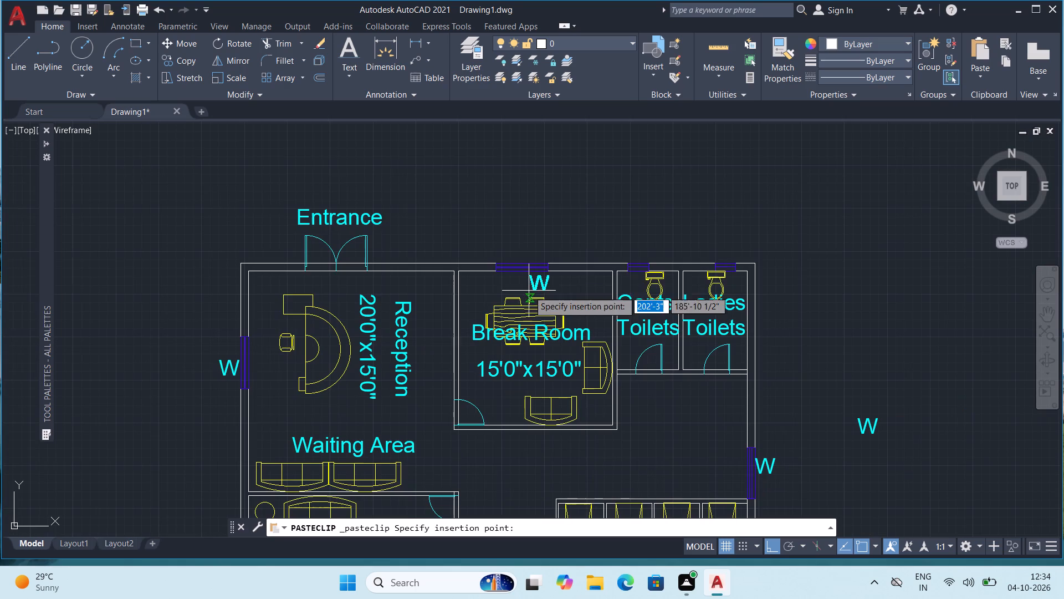
{"action": "scroll", "coordinate": [532, 252], "scroll_direction": "up", "scroll_amount": 1}
{"action": "left_click", "coordinate": [498, 269]}
{"action": "scroll", "coordinate": [602, 286], "scroll_direction": "down", "scroll_amount": 1}
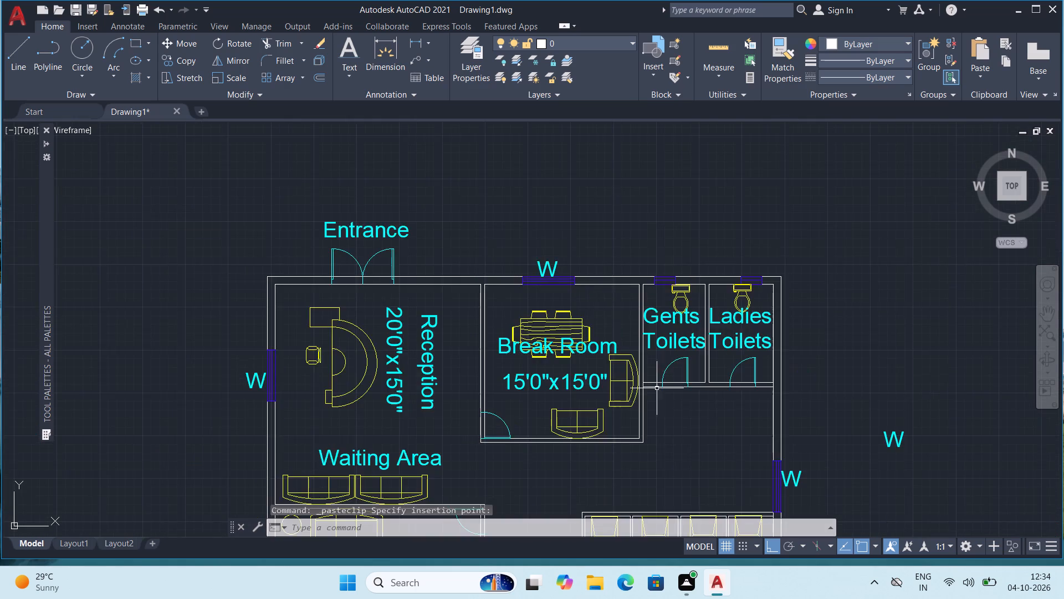
Change the text of the spare "W" label east of the building to "V".
{"action": "scroll", "coordinate": [667, 392], "scroll_direction": "down", "scroll_amount": 1}
{"action": "middle_click_drag", "start_coordinate": [668, 386], "coordinate": [574, 230]}
{"action": "scroll", "coordinate": [620, 286], "scroll_direction": "down", "scroll_amount": 1}
{"action": "scroll", "coordinate": [699, 353], "scroll_direction": "up", "scroll_amount": 1}
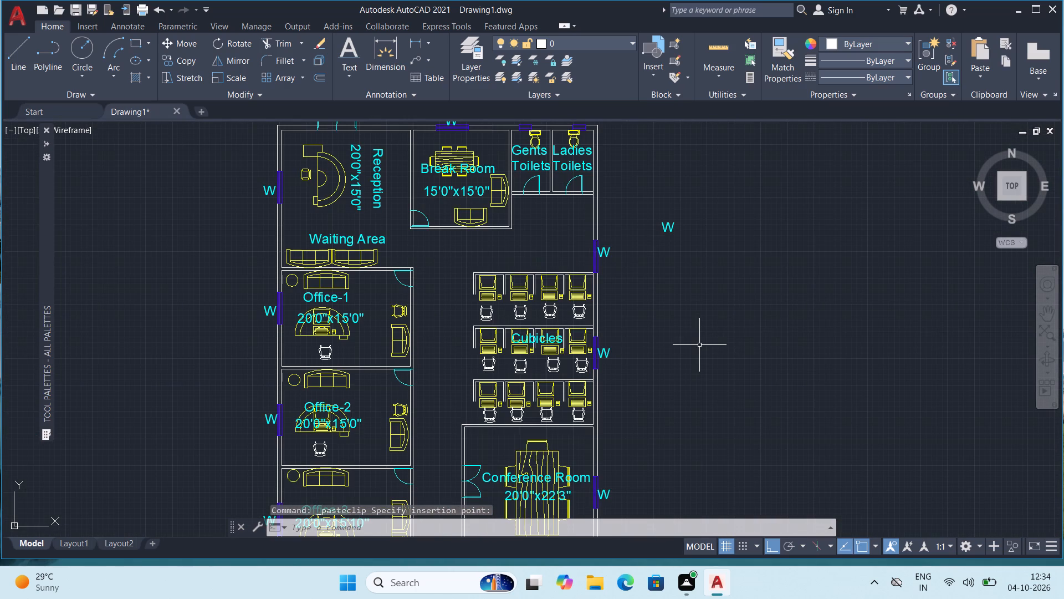
{"action": "middle_click_drag", "start_coordinate": [711, 343], "coordinate": [711, 425]}
{"action": "key", "text": "Escape"}
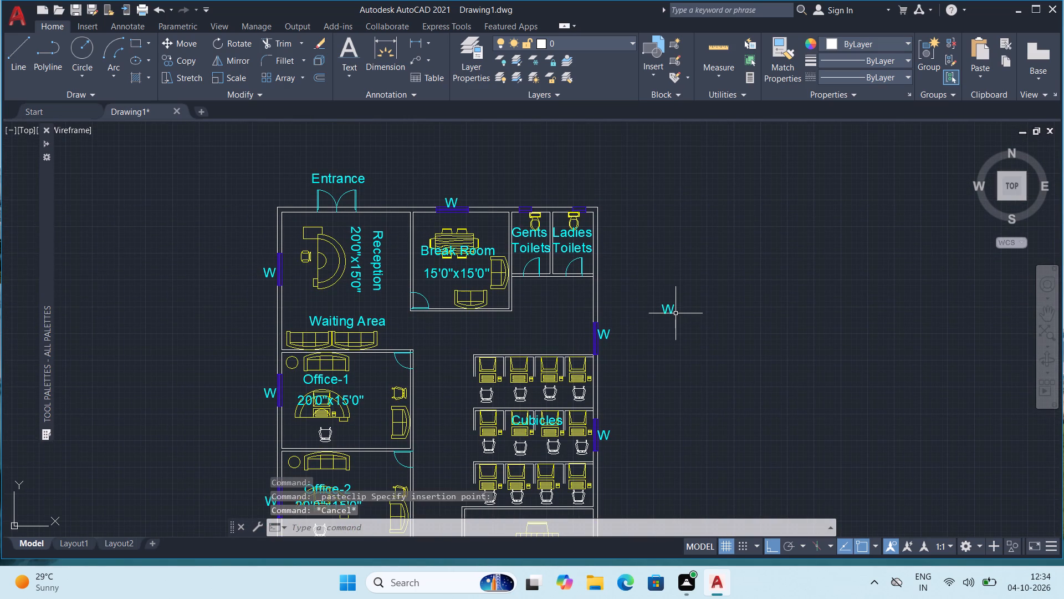
{"action": "left_click", "coordinate": [677, 311]}
{"action": "double_click", "coordinate": [669, 307]}
{"action": "scroll", "coordinate": [668, 310], "scroll_direction": "up", "scroll_amount": 2}
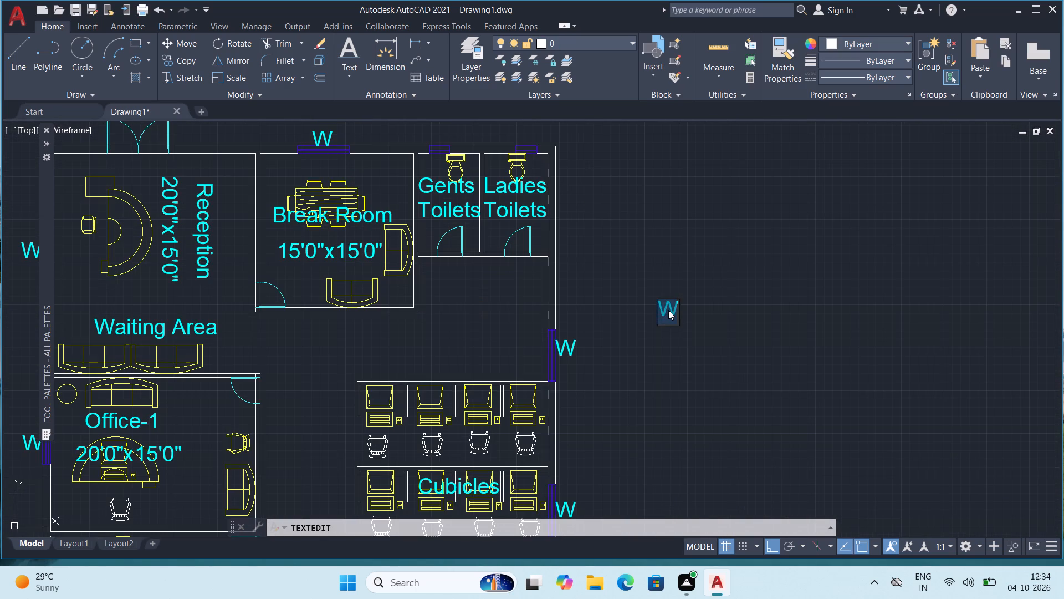
{"action": "key", "text": "v"}
{"action": "key", "text": "Return"}
{"action": "key", "text": "backslash"}
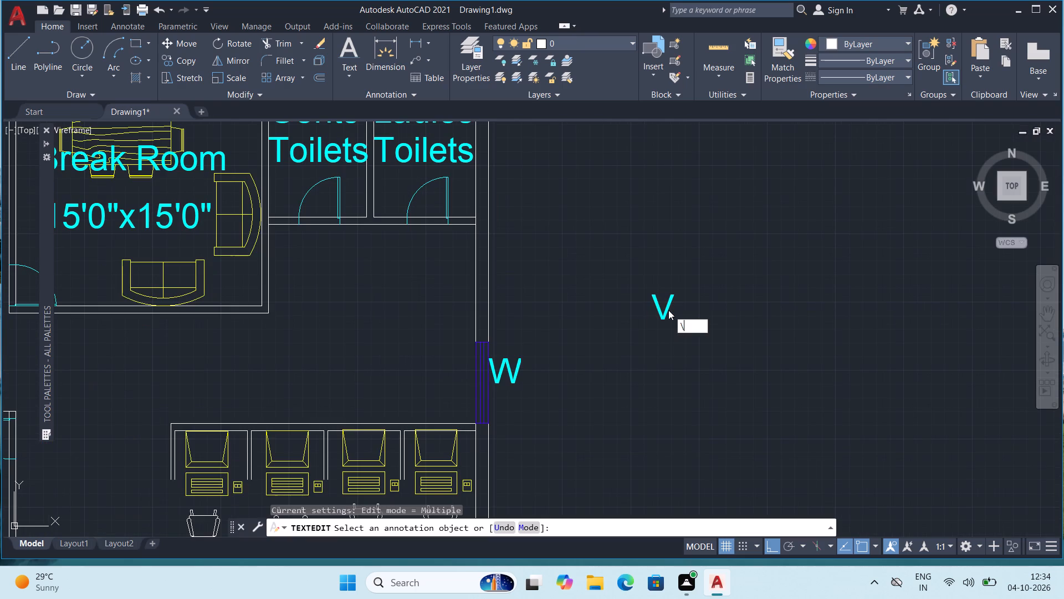
{"action": "key", "text": "BackSpace"}
{"action": "key", "text": "Return"}
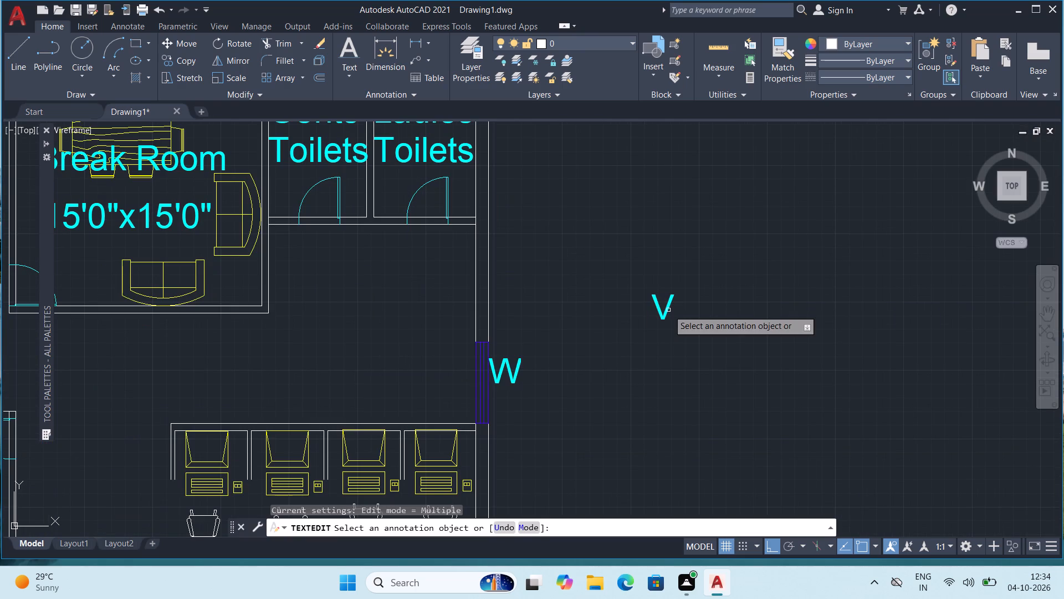
{"action": "key", "text": "Escape"}
Copy the "V" label above the small north-wall openings of the Ladies Toilets and the Gents Toilets.
{"action": "left_click", "coordinate": [668, 310]}
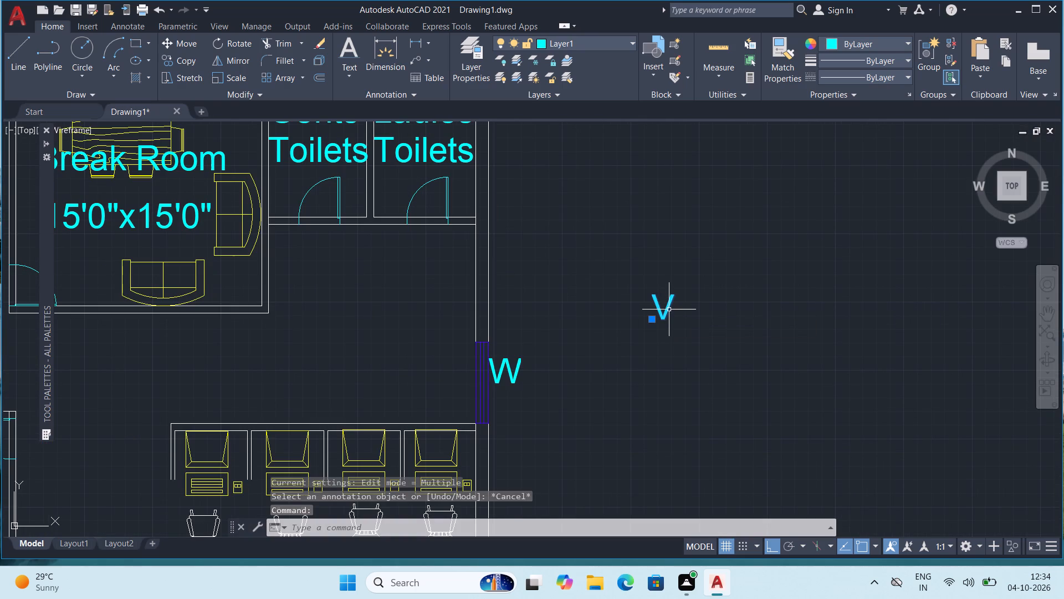
{"action": "key", "text": "ctrl+c"}
{"action": "key", "text": "ctrl+v"}
{"action": "middle_click_drag", "start_coordinate": [518, 265], "coordinate": [636, 598]}
{"action": "scroll", "coordinate": [518, 427], "scroll_direction": "up", "scroll_amount": 2}
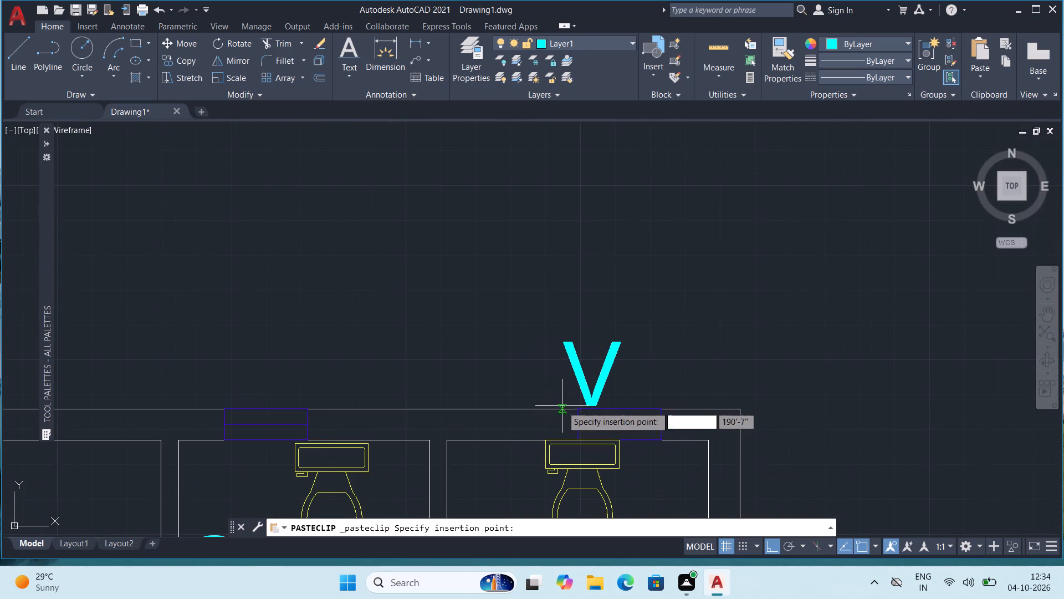
{"action": "left_click", "coordinate": [595, 405]}
{"action": "key", "text": "ctrl+v"}
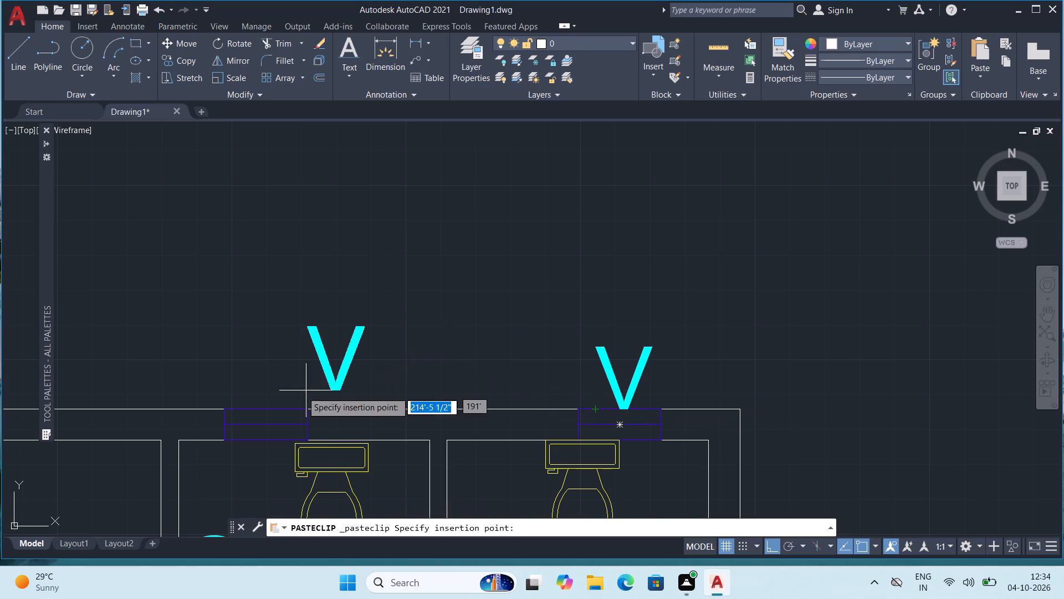
{"action": "left_click", "coordinate": [248, 408]}
Examine the "W" and "V" tags around the floor plan, from the toilets down to the Conference Room.
{"action": "scroll", "coordinate": [349, 379], "scroll_direction": "down", "scroll_amount": 2}
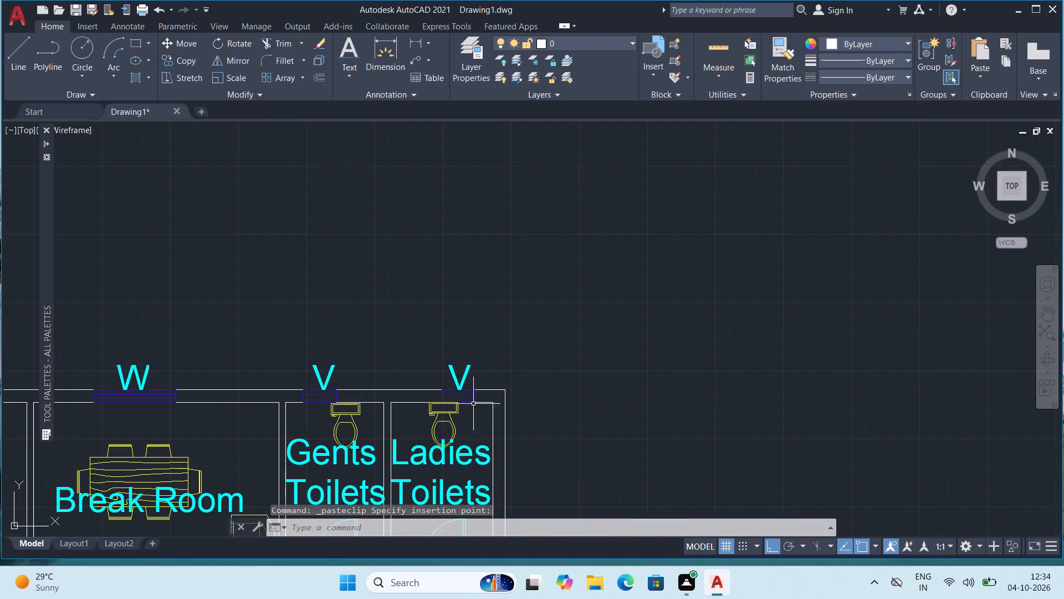
{"action": "middle_click_drag", "start_coordinate": [511, 398], "coordinate": [621, 241]}
{"action": "scroll", "coordinate": [626, 236], "scroll_direction": "down", "scroll_amount": 1}
{"action": "middle_click_drag", "start_coordinate": [701, 364], "coordinate": [700, 336]}
{"action": "scroll", "coordinate": [700, 336], "scroll_direction": "down", "scroll_amount": 1}
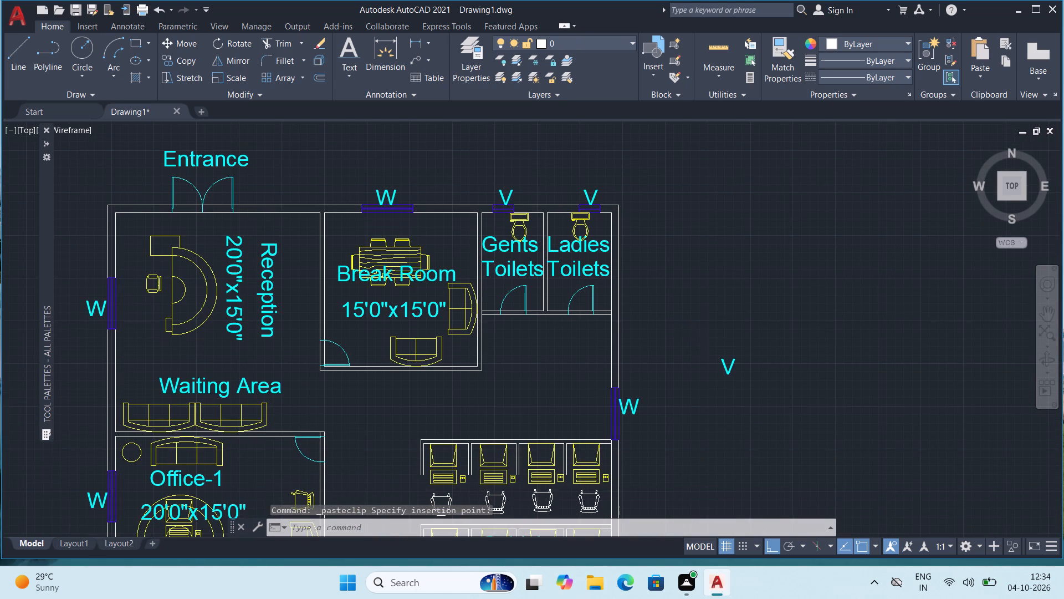
{"action": "middle_click_drag", "start_coordinate": [712, 409], "coordinate": [702, 340]}
{"action": "middle_click_drag", "start_coordinate": [679, 405], "coordinate": [668, 378]}
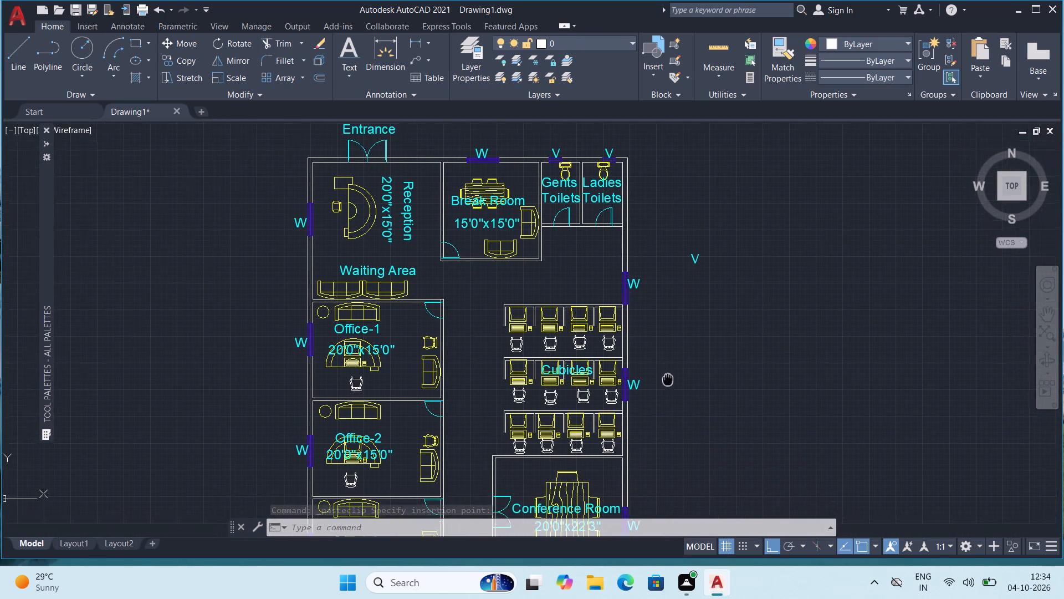
{"action": "middle_click_drag", "start_coordinate": [668, 378], "coordinate": [662, 358]}
{"action": "scroll", "coordinate": [662, 358], "scroll_direction": "down", "scroll_amount": 1}
{"action": "middle_click_drag", "start_coordinate": [675, 304], "coordinate": [669, 290]}
{"action": "scroll", "coordinate": [651, 262], "scroll_direction": "up", "scroll_amount": 1}
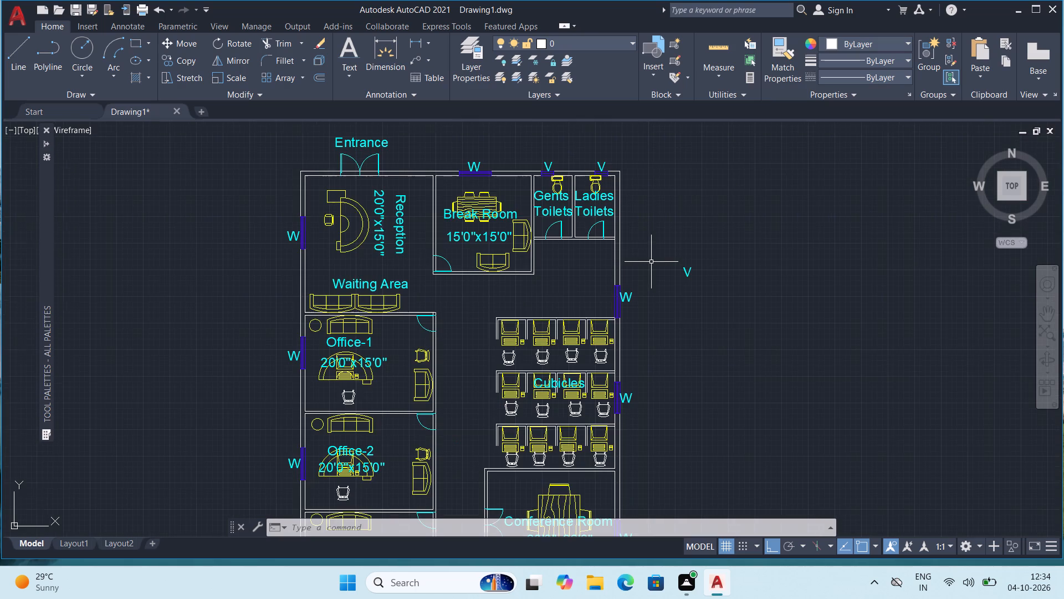
{"action": "scroll", "coordinate": [704, 327], "scroll_direction": "down", "scroll_amount": 1}
{"action": "middle_click_drag", "start_coordinate": [684, 341], "coordinate": [667, 312]}
{"action": "key", "text": "Escape"}
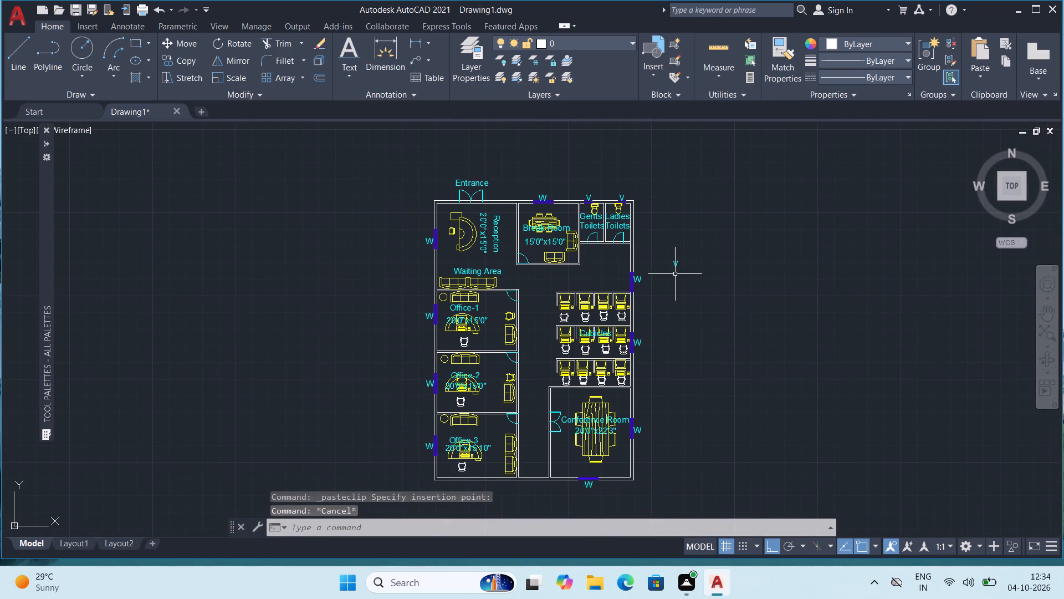
Delete the spare "V" label in the empty area east of the building.
{"action": "middle_click_drag", "start_coordinate": [656, 245], "coordinate": [638, 216]}
{"action": "scroll", "coordinate": [638, 216], "scroll_direction": "up", "scroll_amount": 2}
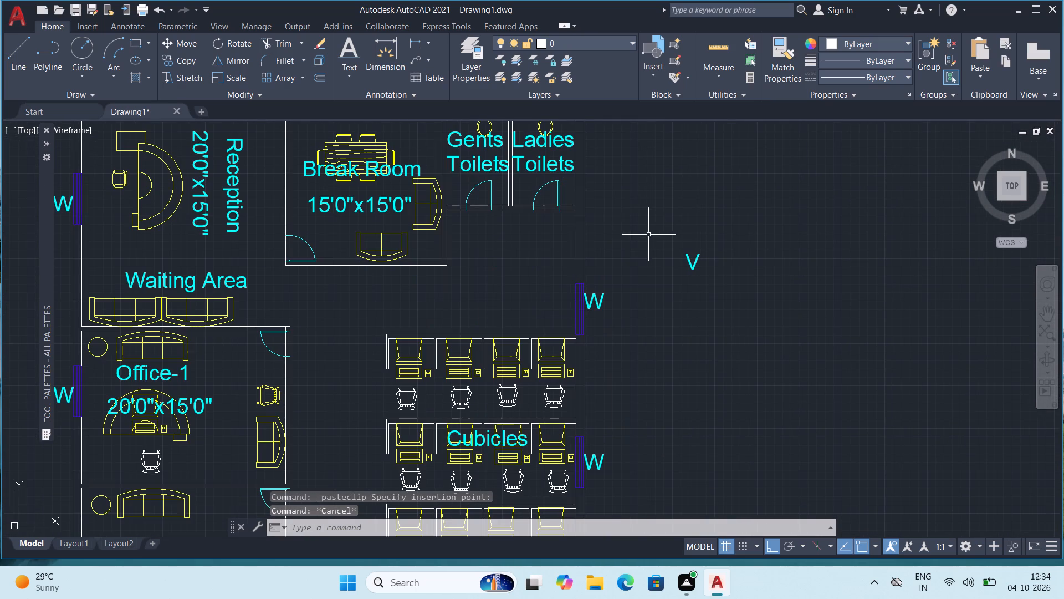
{"action": "left_click", "coordinate": [659, 224]}
{"action": "left_click", "coordinate": [741, 326]}
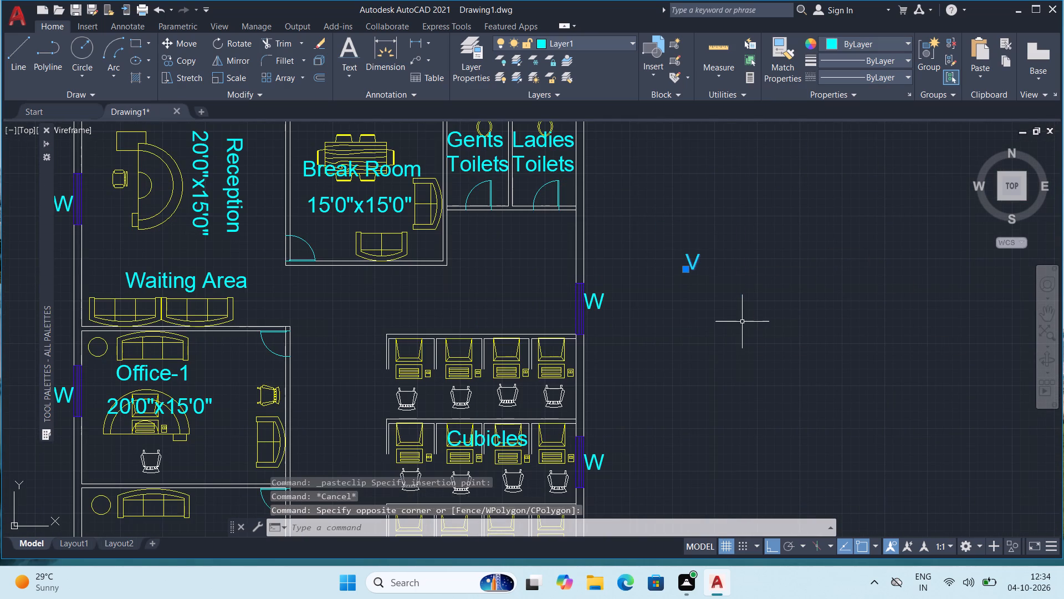
{"action": "key", "text": "Delete"}
Examine the whole tagged floor plan, including the entrance, offices, cubicles and Conference Room.
{"action": "scroll", "coordinate": [739, 329], "scroll_direction": "down", "scroll_amount": 1}
{"action": "middle_click_drag", "start_coordinate": [722, 370], "coordinate": [665, 351]}
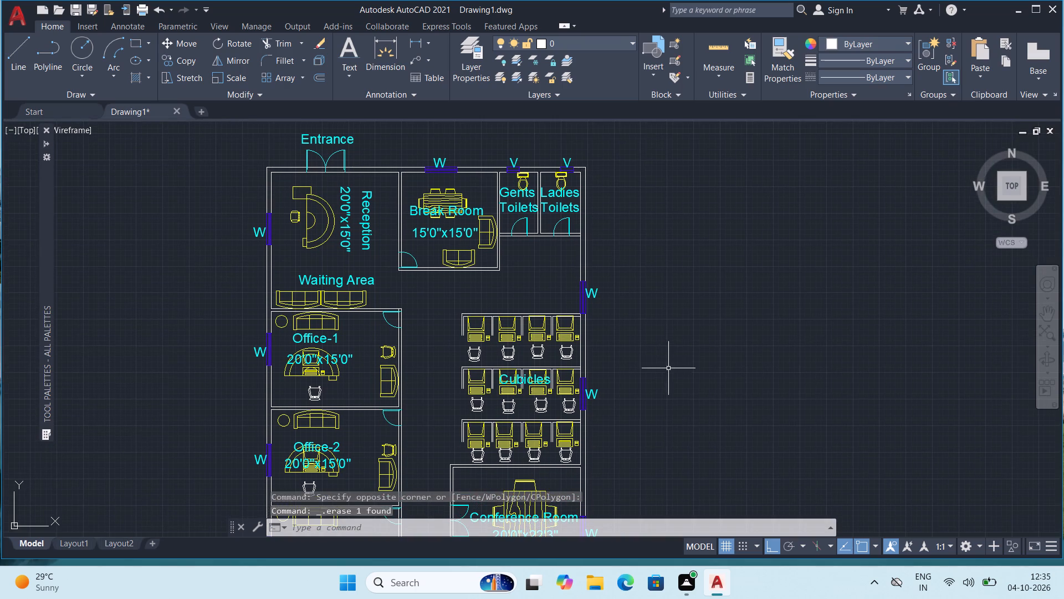
{"action": "scroll", "coordinate": [672, 357], "scroll_direction": "down", "scroll_amount": 1}
{"action": "middle_click_drag", "start_coordinate": [668, 369], "coordinate": [657, 316]}
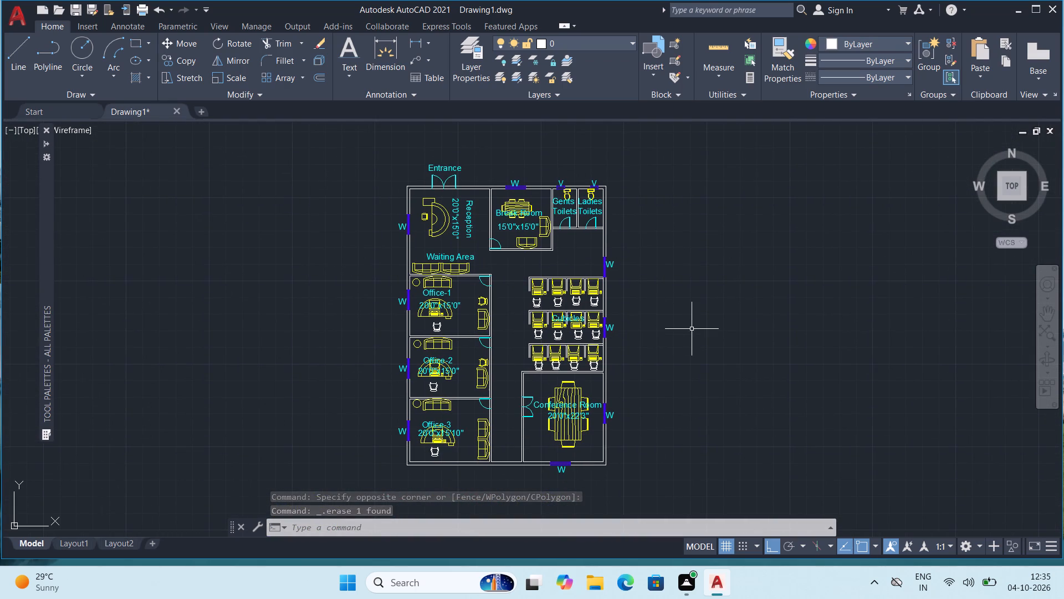
{"action": "middle_click_drag", "start_coordinate": [683, 371], "coordinate": [665, 357]}
{"action": "scroll", "coordinate": [663, 346], "scroll_direction": "up", "scroll_amount": 1}
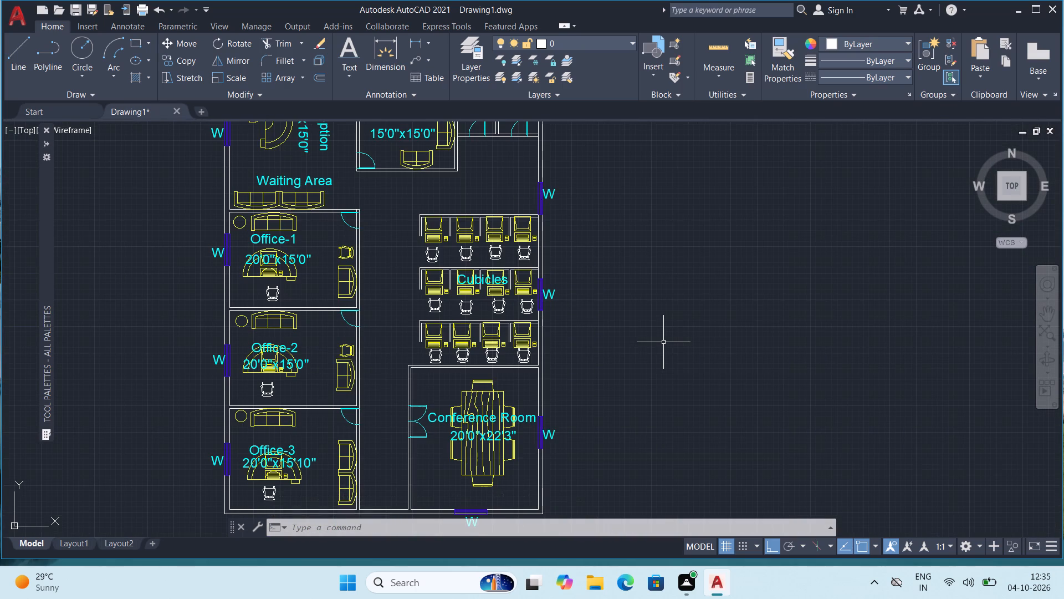
{"action": "scroll", "coordinate": [663, 341], "scroll_direction": "down", "scroll_amount": 1}
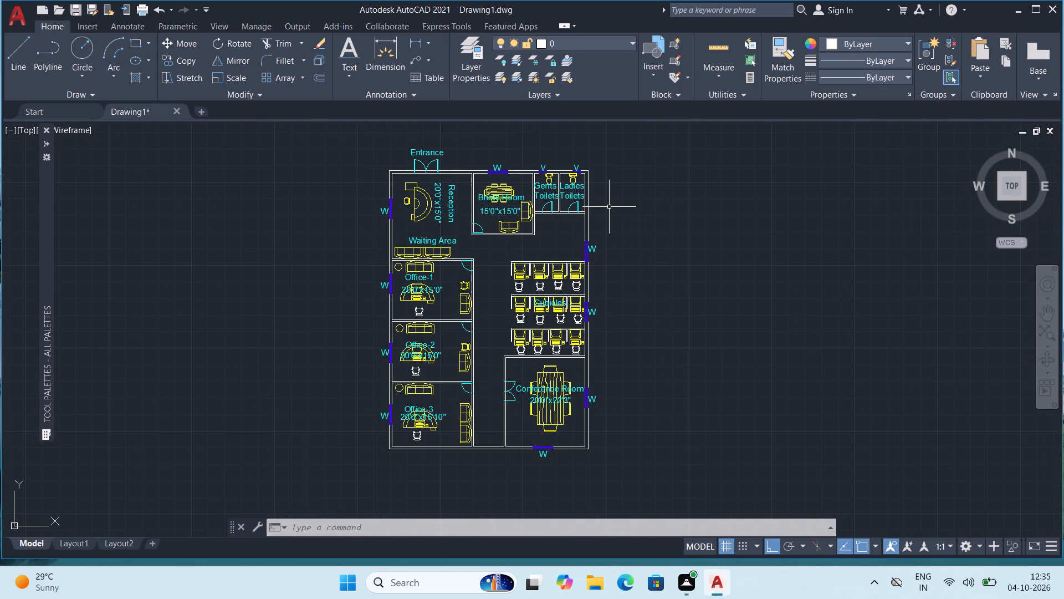
{"action": "scroll", "coordinate": [595, 216], "scroll_direction": "up", "scroll_amount": 2}
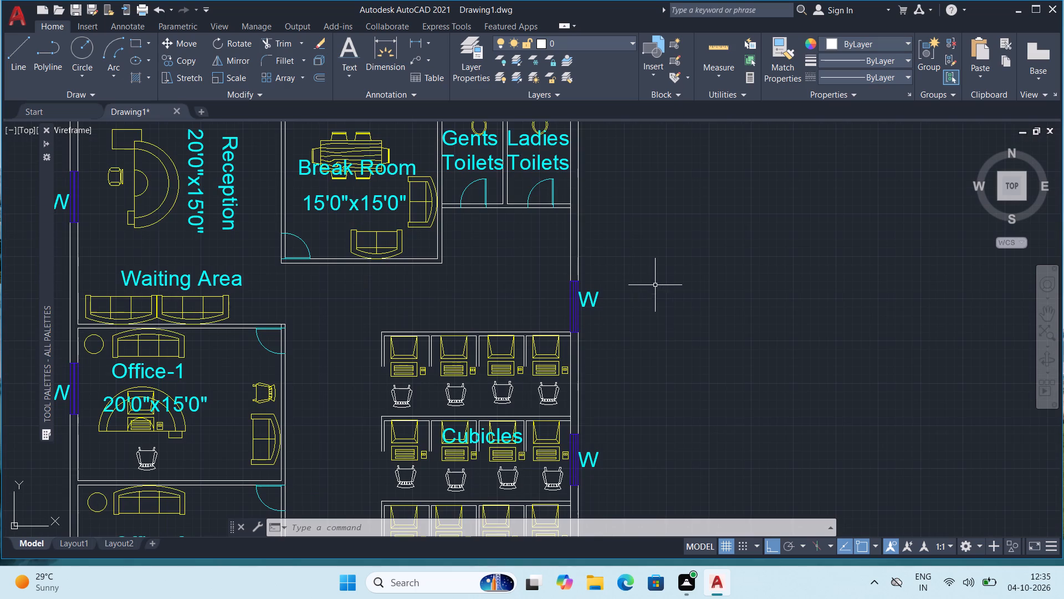
Place a copy of the "W" label in the empty area east of the building and change its text to "D1".
{"action": "scroll", "coordinate": [654, 285], "scroll_direction": "down", "scroll_amount": 1}
{"action": "left_click", "coordinate": [619, 291]}
{"action": "key", "text": "ctrl+c"}
{"action": "key", "text": "ctrl+v"}
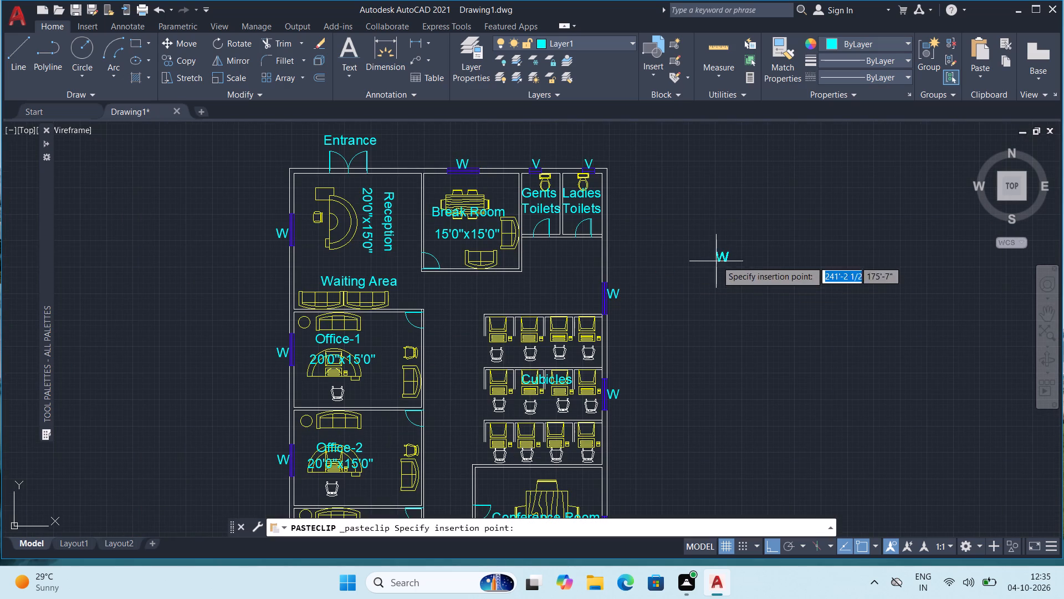
{"action": "left_click", "coordinate": [719, 259]}
{"action": "double_click", "coordinate": [727, 251]}
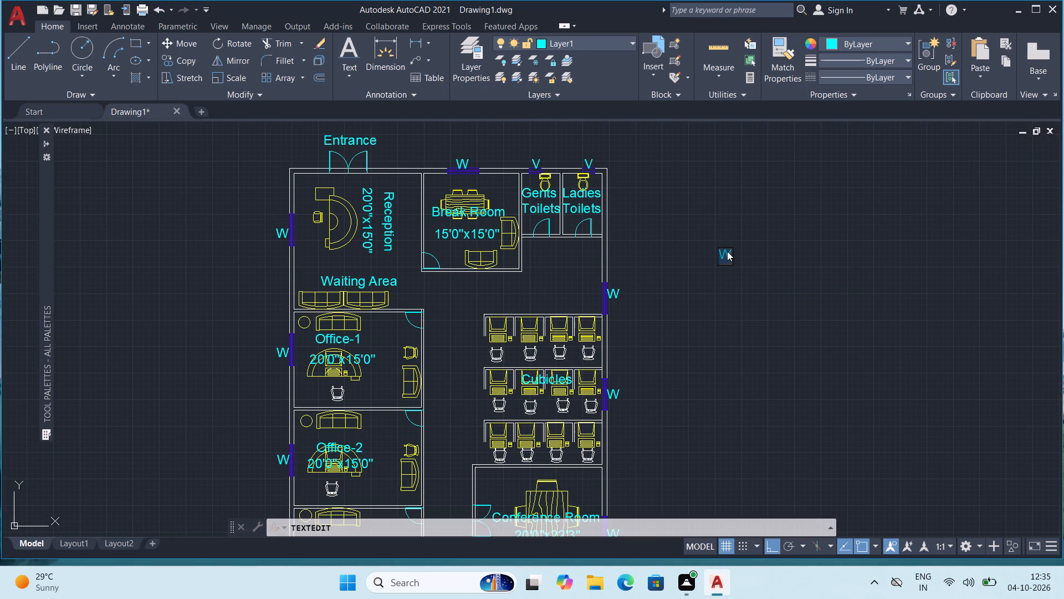
{"action": "key", "text": "d"}
{"action": "key", "text": "1"}
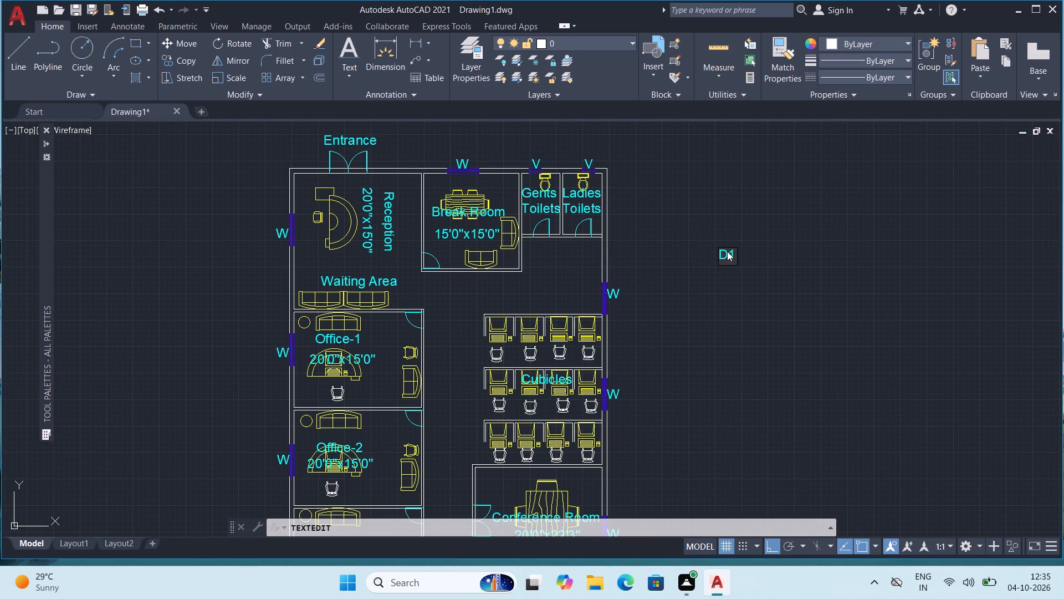
{"action": "key", "text": "Return"}
{"action": "key", "text": "Escape"}
Copy the spare "D1" label beside the Break Room door, on its Reception side.
{"action": "scroll", "coordinate": [718, 255], "scroll_direction": "up", "scroll_amount": 1}
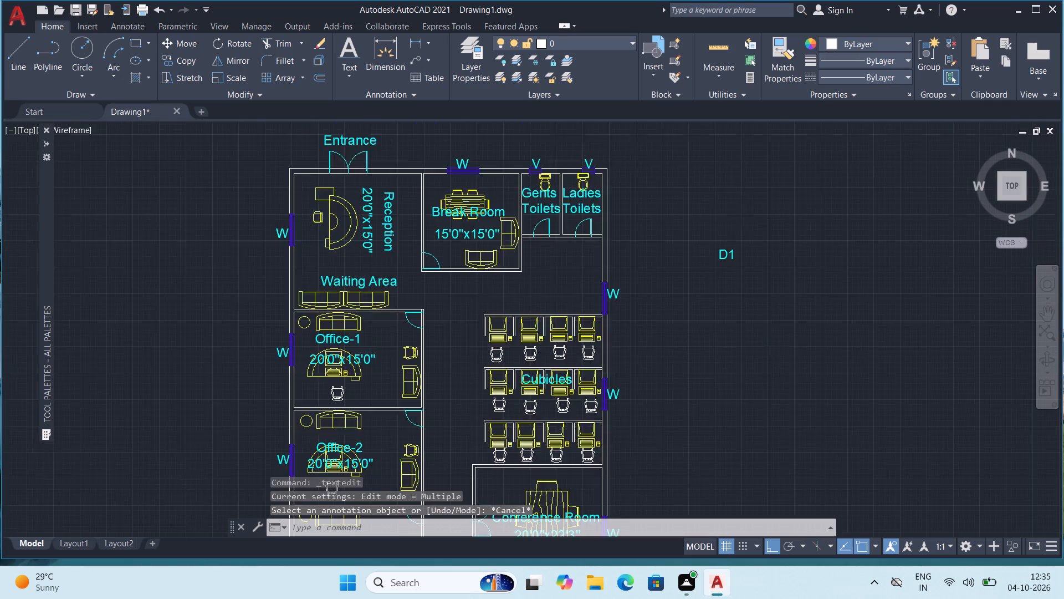
{"action": "scroll", "coordinate": [718, 255], "scroll_direction": "up", "scroll_amount": 1}
{"action": "scroll", "coordinate": [732, 273], "scroll_direction": "down", "scroll_amount": 1}
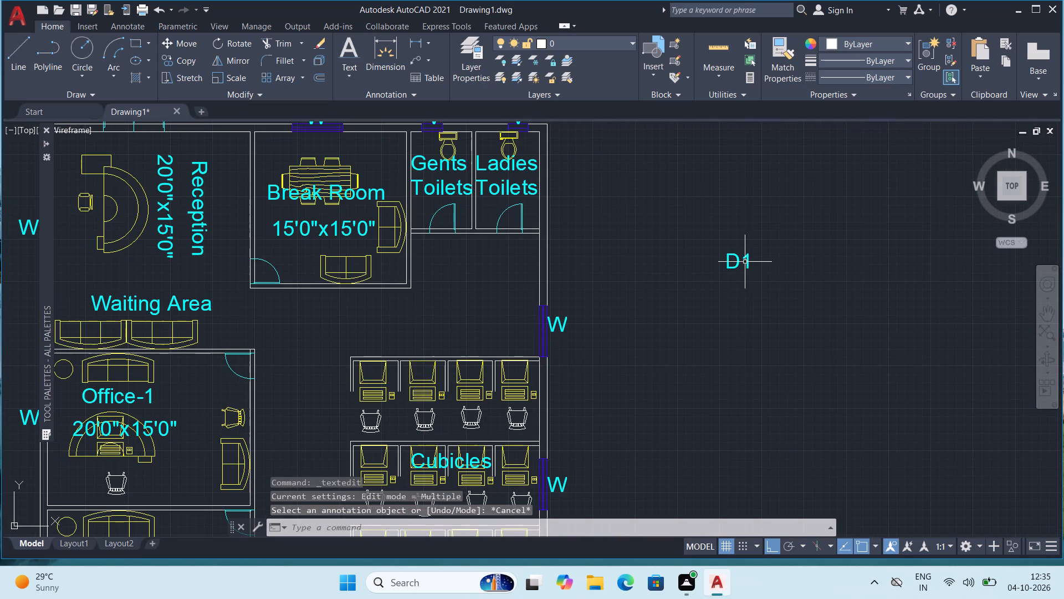
{"action": "left_click", "coordinate": [745, 261]}
{"action": "left_click", "coordinate": [725, 266]}
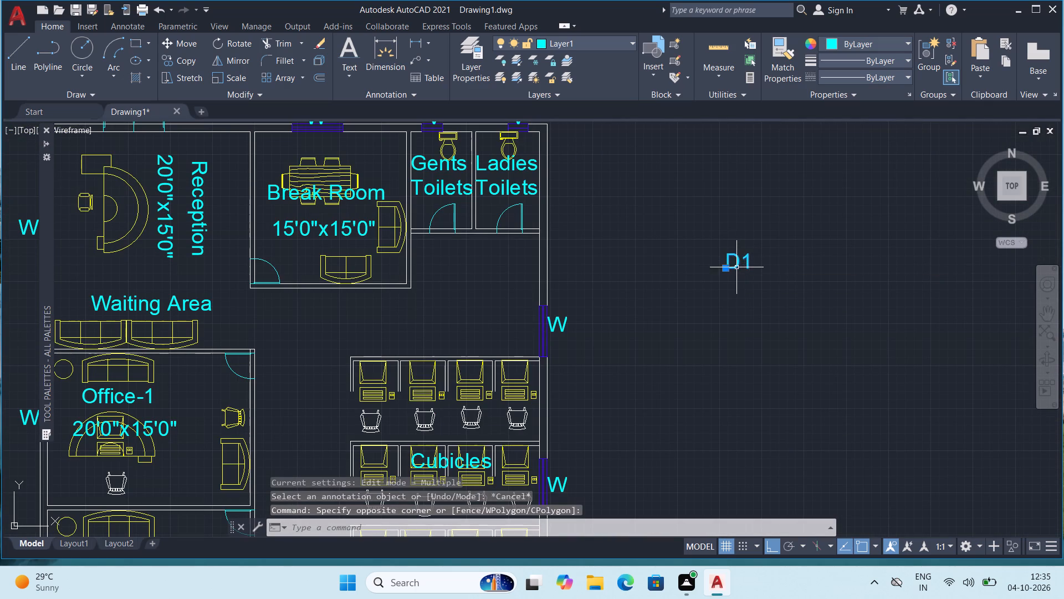
{"action": "key", "text": "ctrl+c"}
{"action": "key", "text": "ctrl+v"}
{"action": "middle_click_drag", "start_coordinate": [541, 346], "coordinate": [762, 256]}
{"action": "middle_click_drag", "start_coordinate": [512, 246], "coordinate": [521, 280]}
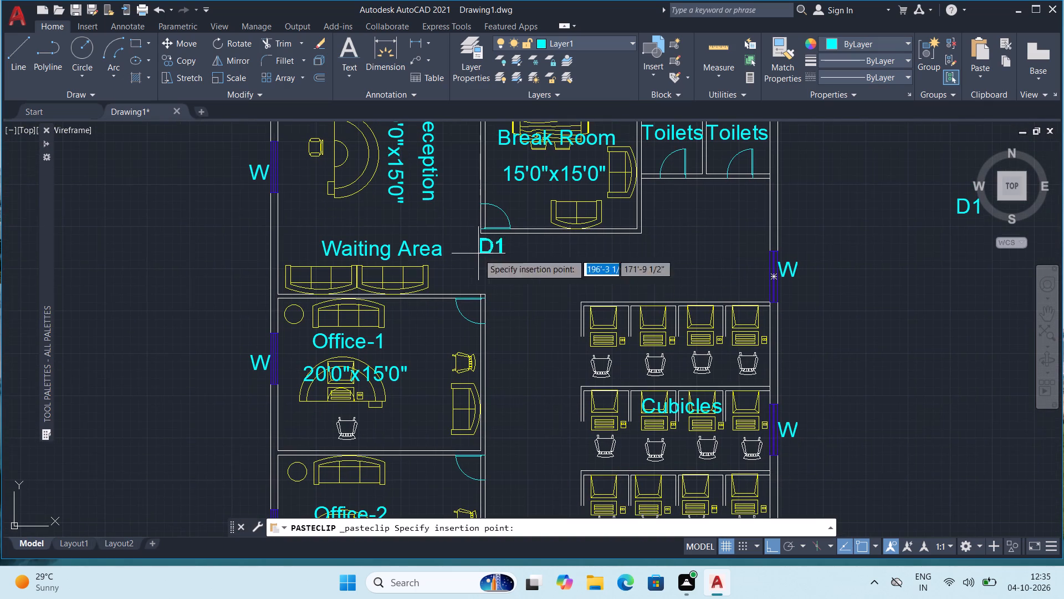
{"action": "left_click", "coordinate": [455, 226]}
Paste the "D1" label on the corridor side of the doors of Office-1, Office-2 and Office-3.
{"action": "scroll", "coordinate": [458, 226], "scroll_direction": "down", "scroll_amount": 1}
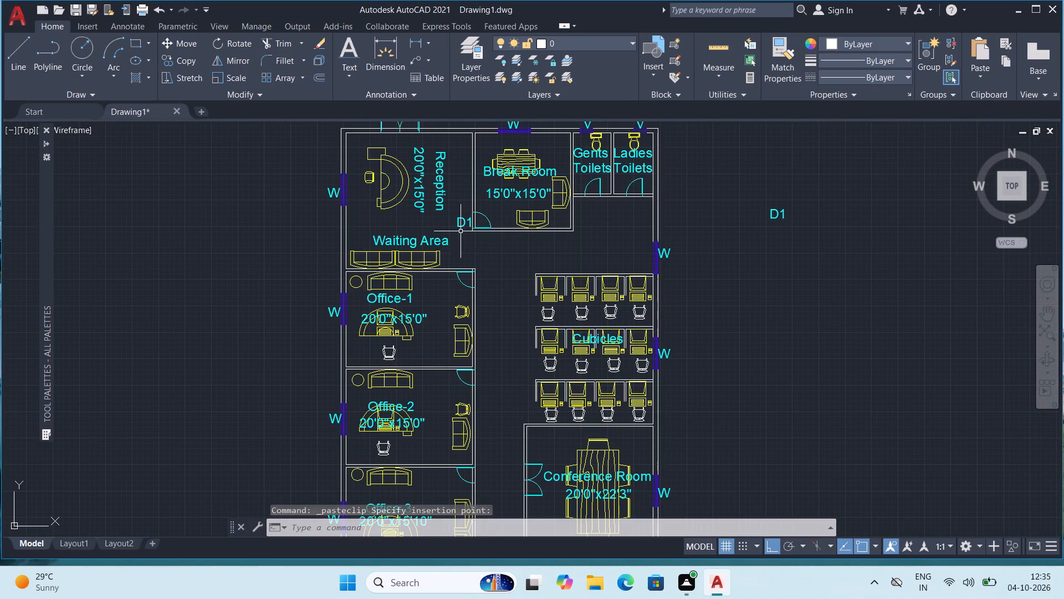
{"action": "key", "text": "ctrl+v"}
{"action": "scroll", "coordinate": [474, 283], "scroll_direction": "up", "scroll_amount": 1}
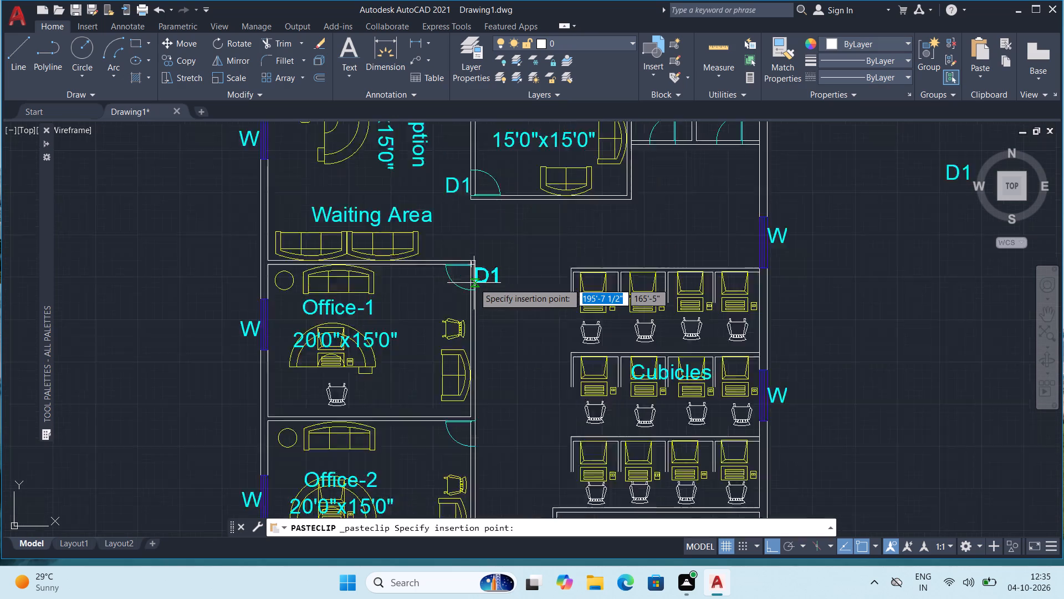
{"action": "scroll", "coordinate": [474, 283], "scroll_direction": "up", "scroll_amount": 1}
{"action": "left_click", "coordinate": [474, 283]}
{"action": "scroll", "coordinate": [520, 315], "scroll_direction": "down", "scroll_amount": 1}
{"action": "middle_click_drag", "start_coordinate": [526, 363], "coordinate": [546, 227]}
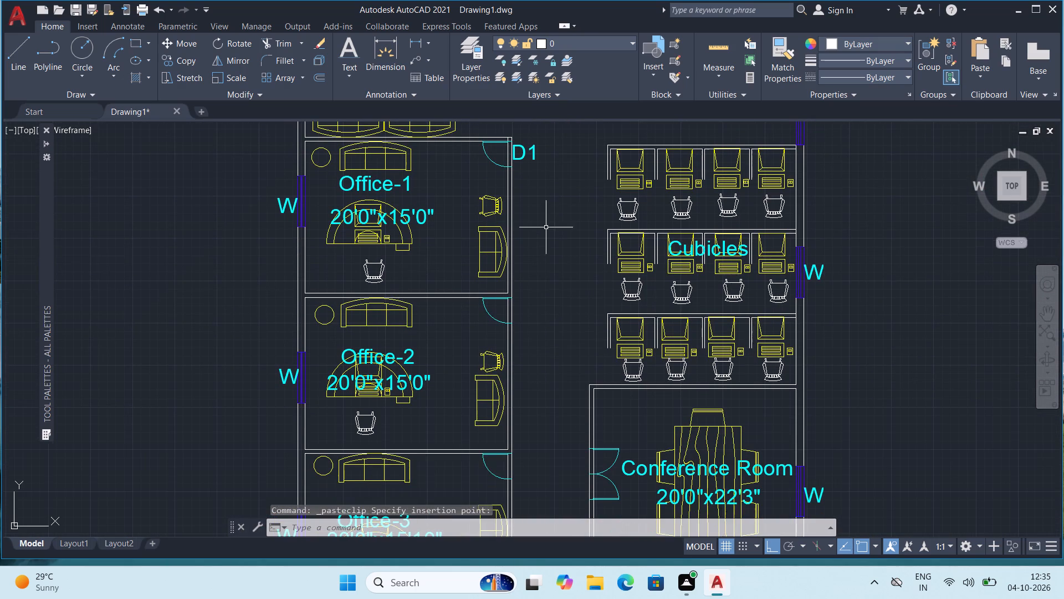
{"action": "key", "text": "ctrl+v"}
{"action": "left_click", "coordinate": [511, 313]}
{"action": "scroll", "coordinate": [536, 341], "scroll_direction": "down", "scroll_amount": 1}
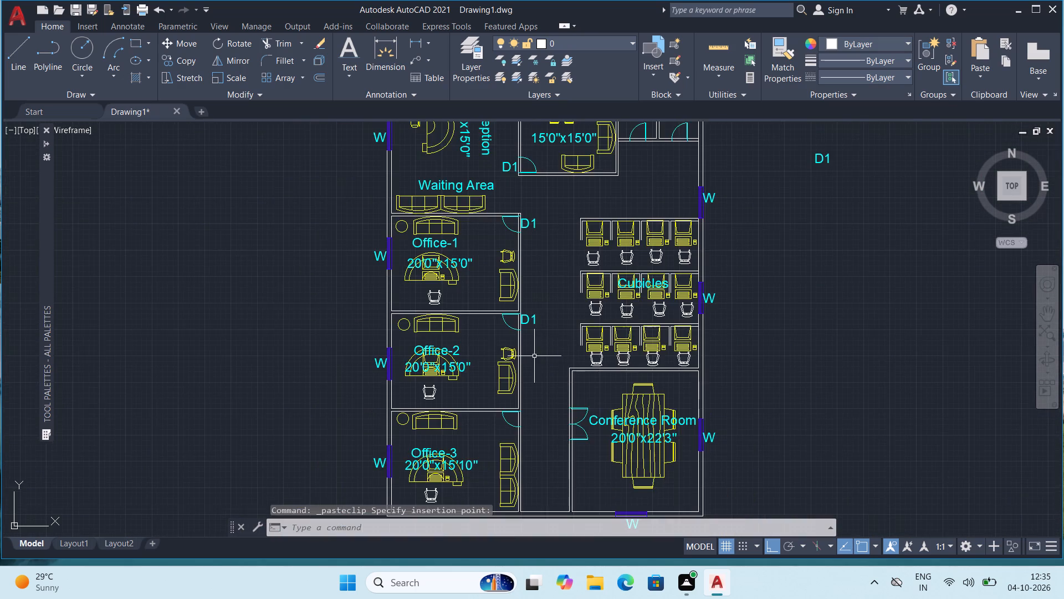
{"action": "middle_click_drag", "start_coordinate": [543, 308], "coordinate": [557, 219]}
{"action": "key", "text": "ctrl+v"}
{"action": "scroll", "coordinate": [533, 304], "scroll_direction": "up", "scroll_amount": 2}
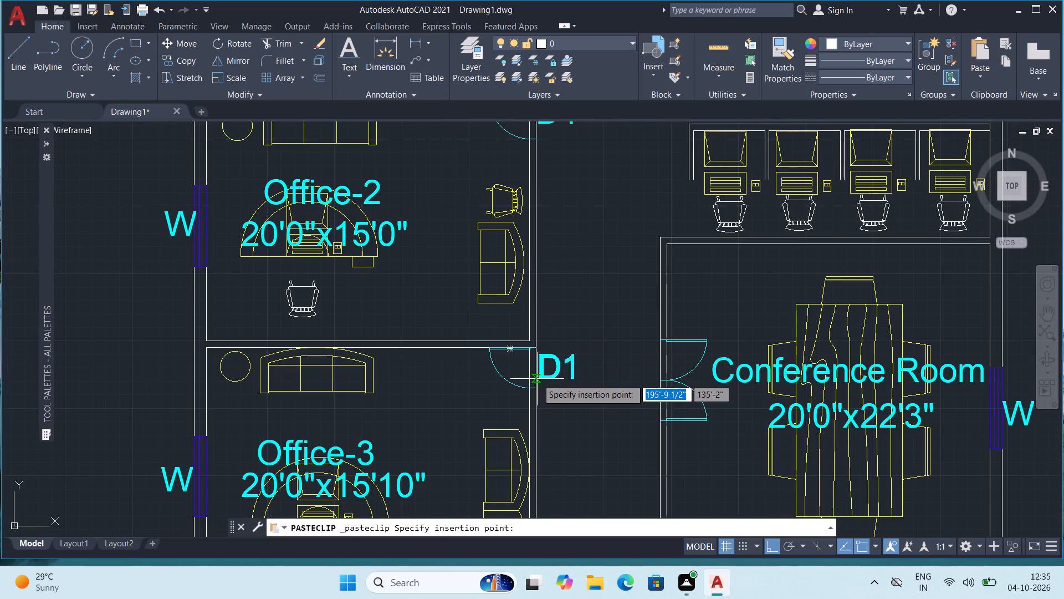
{"action": "left_click", "coordinate": [536, 378]}
Change the text of the spare "D1" label east of the building to "D".
{"action": "scroll", "coordinate": [555, 358], "scroll_direction": "down", "scroll_amount": 2}
{"action": "middle_click_drag", "start_coordinate": [565, 254], "coordinate": [559, 423]}
{"action": "scroll", "coordinate": [564, 402], "scroll_direction": "down", "scroll_amount": 1}
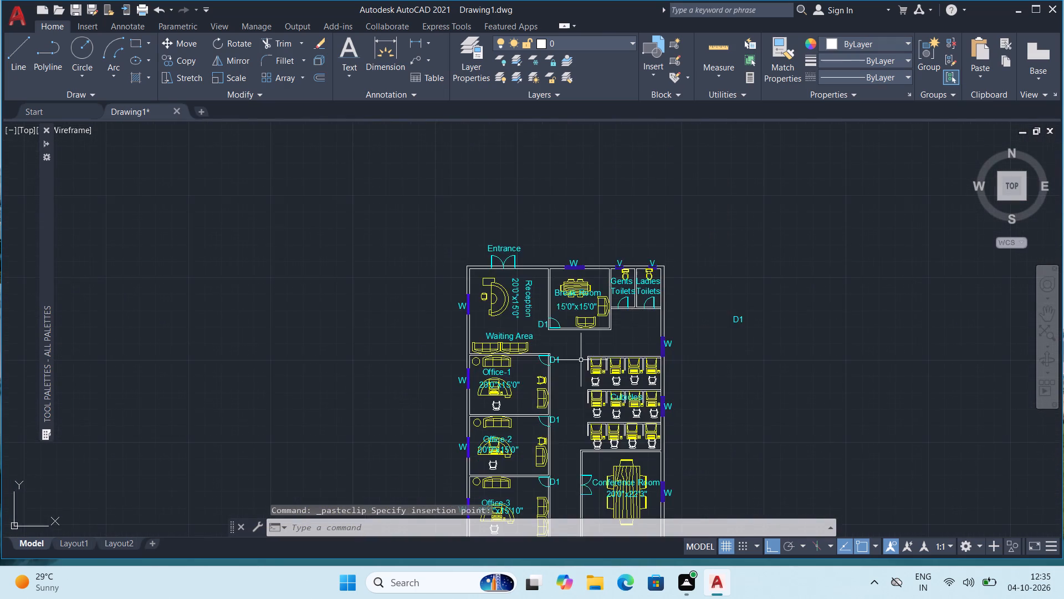
{"action": "scroll", "coordinate": [620, 323], "scroll_direction": "up", "scroll_amount": 2}
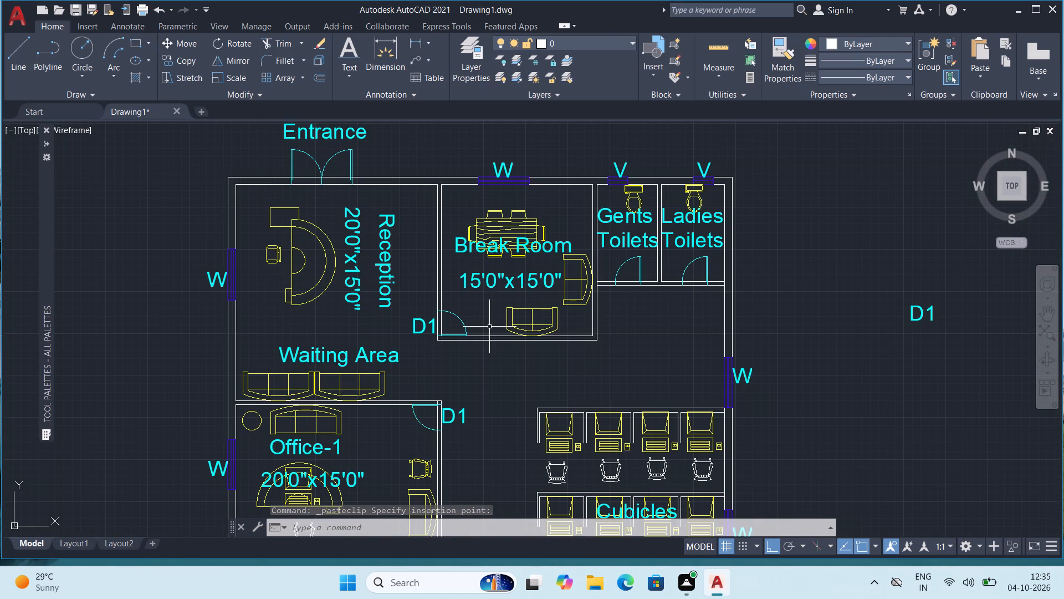
{"action": "scroll", "coordinate": [489, 327], "scroll_direction": "down", "scroll_amount": 1}
{"action": "scroll", "coordinate": [418, 236], "scroll_direction": "up", "scroll_amount": 2}
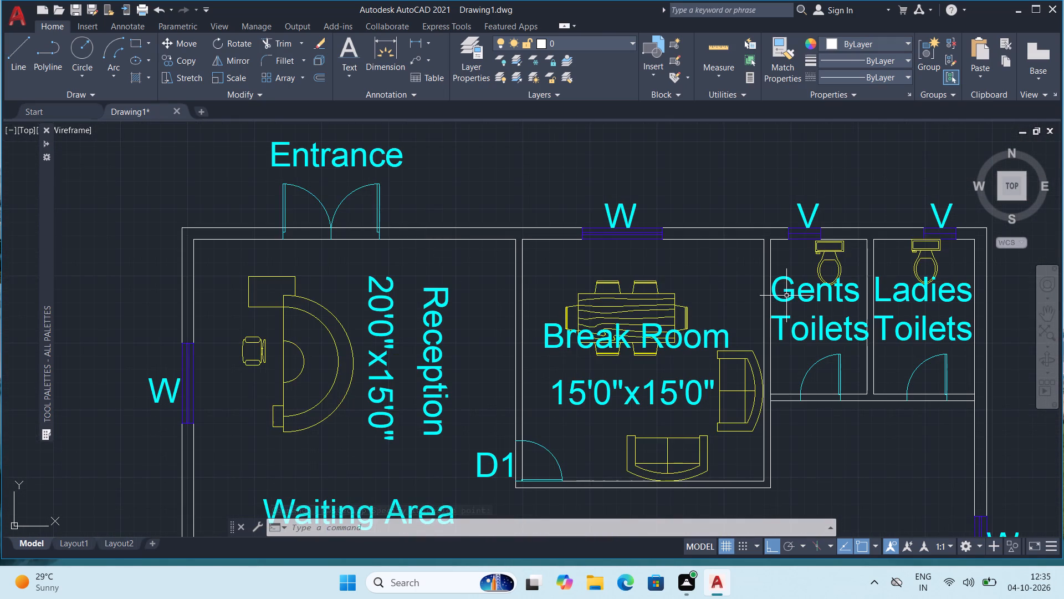
{"action": "scroll", "coordinate": [816, 304], "scroll_direction": "down", "scroll_amount": 1}
{"action": "middle_click_drag", "start_coordinate": [921, 398], "coordinate": [477, 369]}
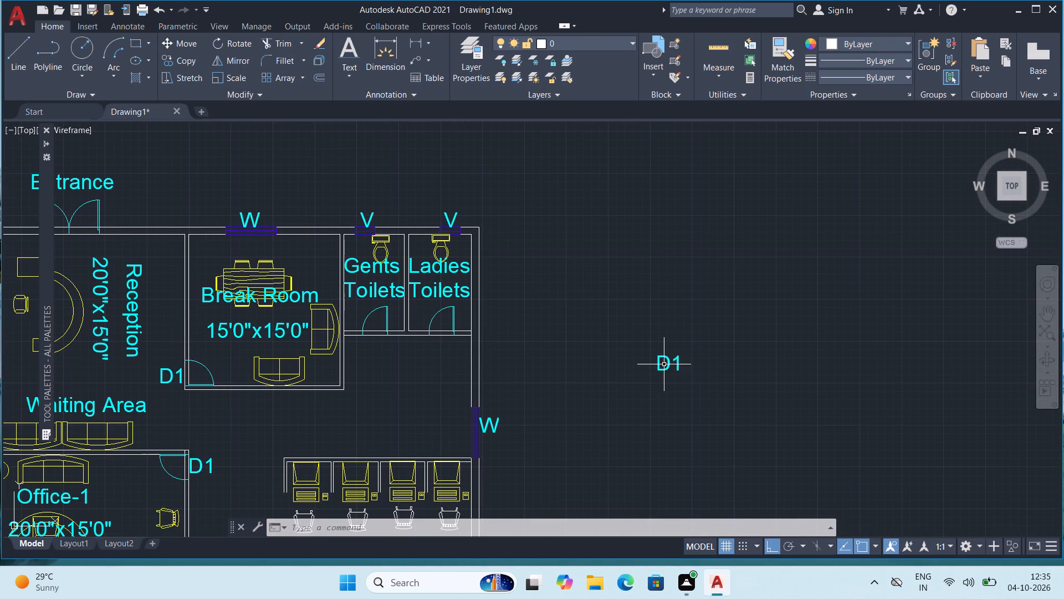
{"action": "double_click", "coordinate": [664, 364]}
{"action": "left_click", "coordinate": [670, 368]}
{"action": "double_click", "coordinate": [668, 360]}
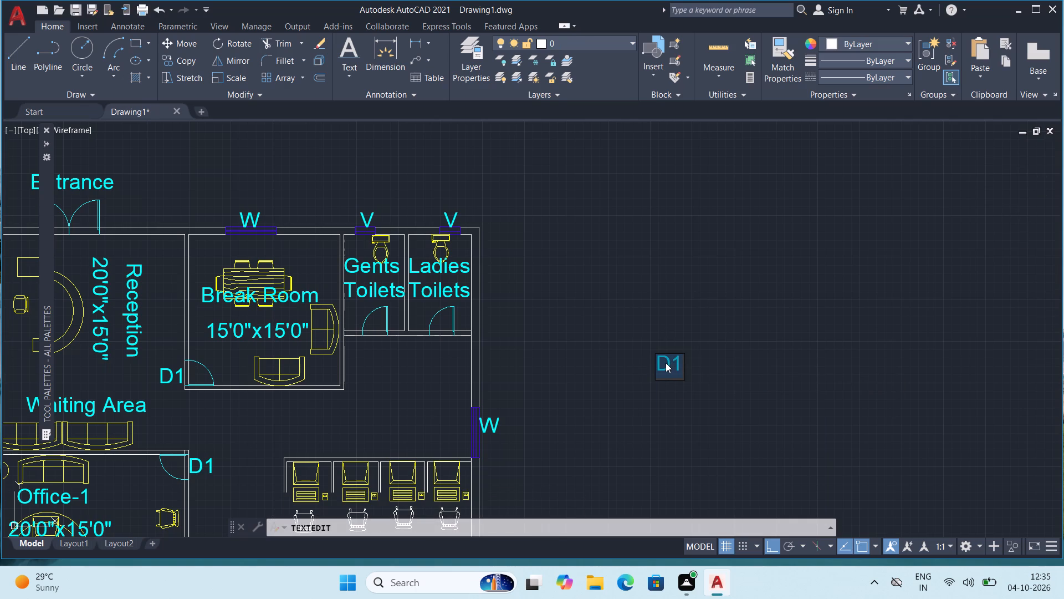
{"action": "key", "text": "d"}
{"action": "key", "text": "Return"}
{"action": "key", "text": "Escape"}
Copy the spare "D" label just inside the Entrance double door, above the reception desk.
{"action": "left_click", "coordinate": [669, 365]}
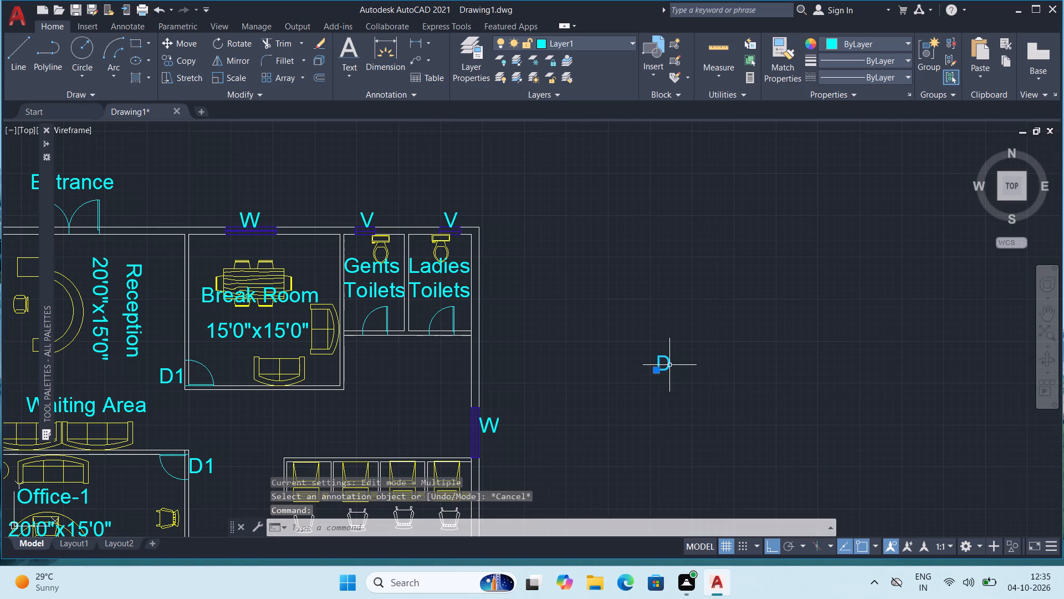
{"action": "key", "text": "ctrl+c"}
{"action": "key", "text": "ctrl+v"}
{"action": "middle_click_drag", "start_coordinate": [150, 364], "coordinate": [649, 323]}
{"action": "scroll", "coordinate": [644, 313], "scroll_direction": "up", "scroll_amount": 2}
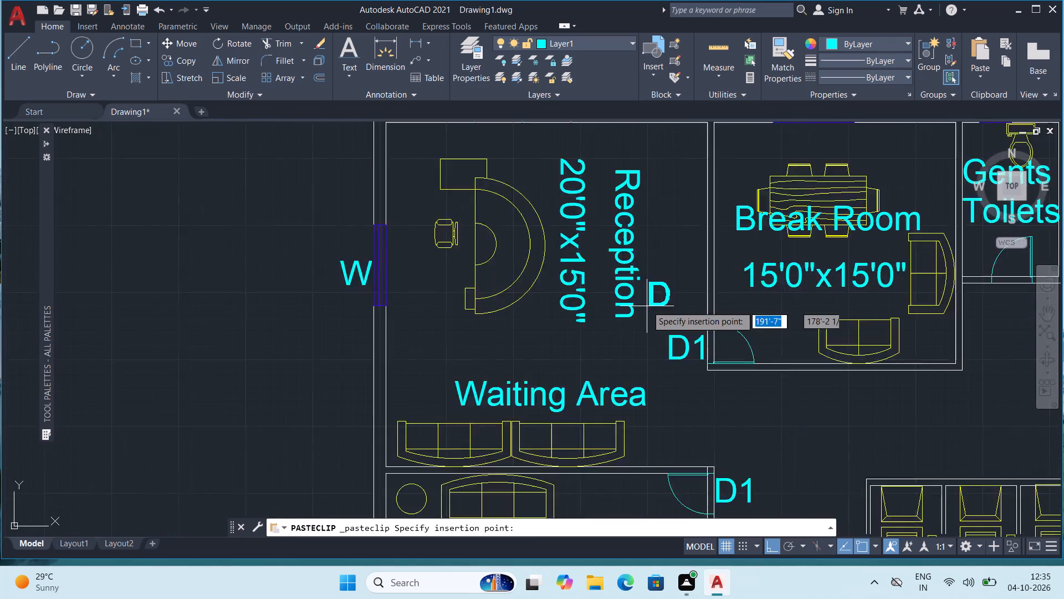
{"action": "middle_click_drag", "start_coordinate": [492, 212], "coordinate": [530, 495]}
{"action": "left_click", "coordinate": [470, 340]}
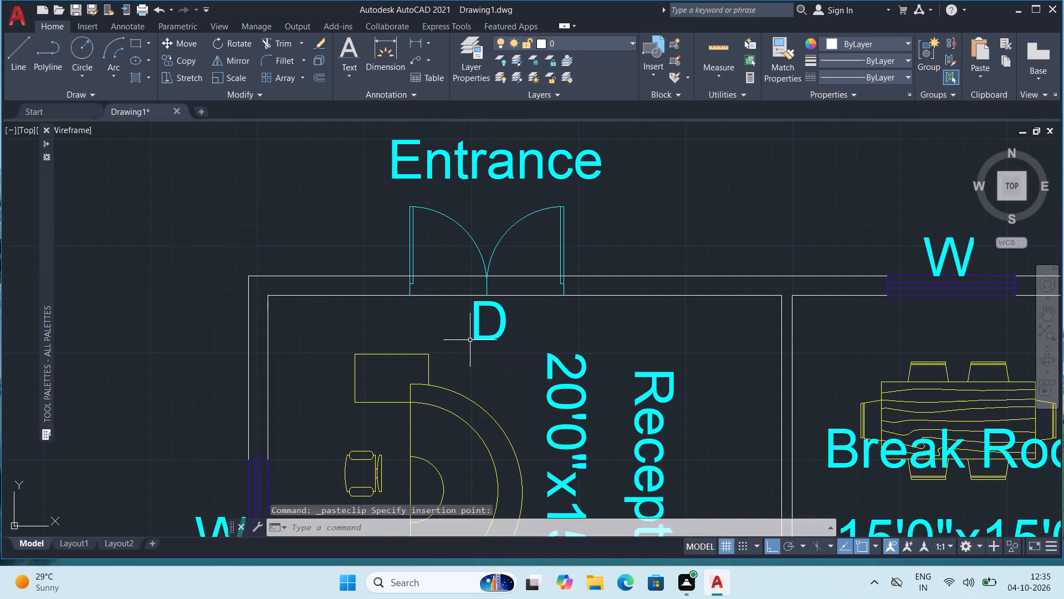
Place a copy of the Gents Toilets door in the empty area east of the building.
{"action": "scroll", "coordinate": [494, 336], "scroll_direction": "down", "scroll_amount": 2}
{"action": "middle_click_drag", "start_coordinate": [785, 394], "coordinate": [513, 296]}
{"action": "scroll", "coordinate": [521, 317], "scroll_direction": "up", "scroll_amount": 1}
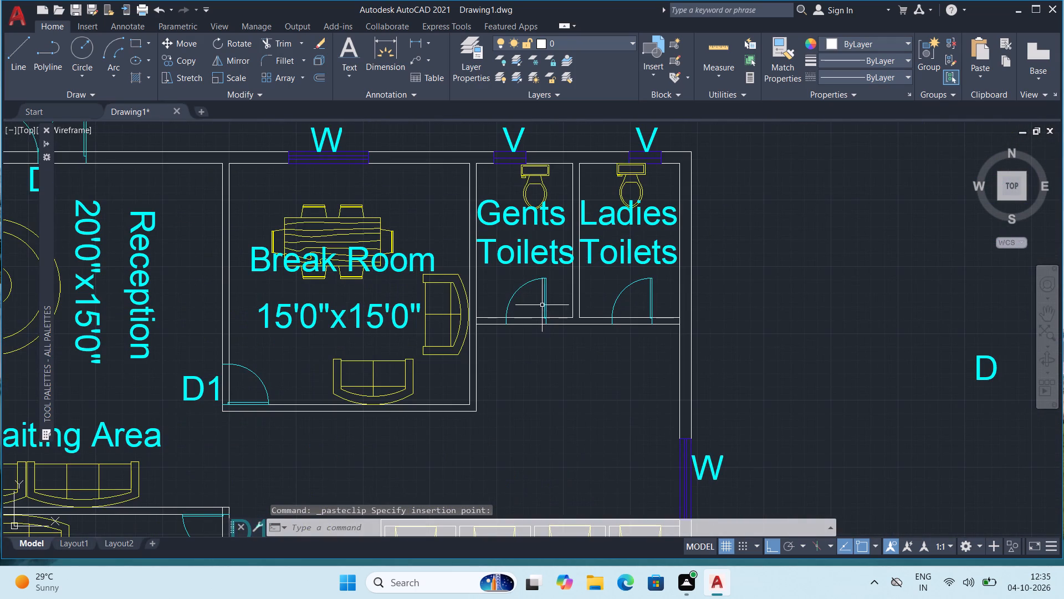
{"action": "left_click", "coordinate": [544, 302]}
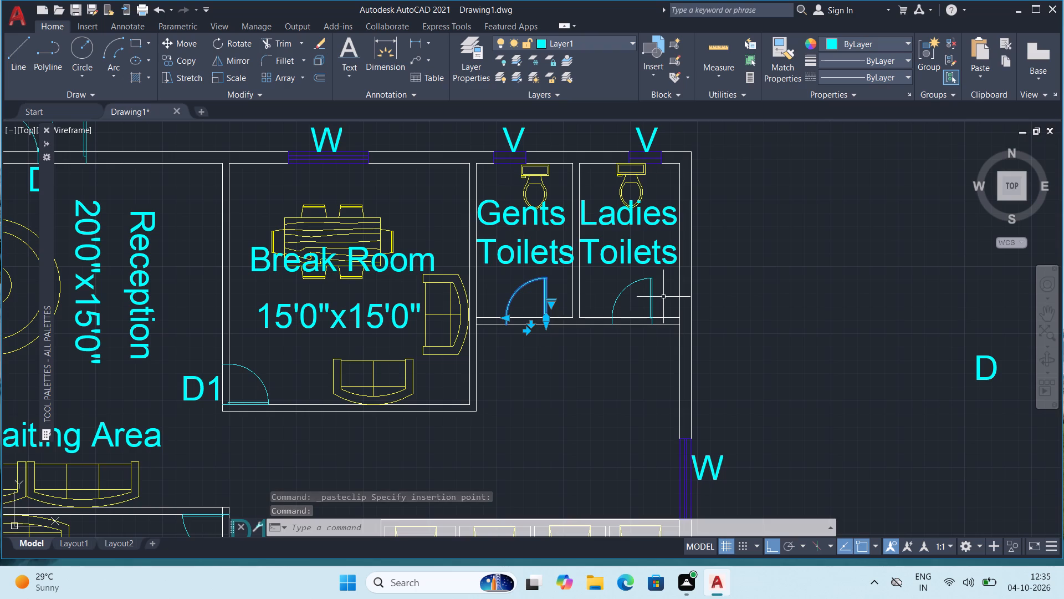
{"action": "key", "text": "ctrl+c"}
{"action": "key", "text": "ctrl+v"}
{"action": "left_click", "coordinate": [805, 301]}
Scale the copied door by reference, using its opening width as the reference length and 1'6" as the new length.
{"action": "left_click", "coordinate": [807, 286]}
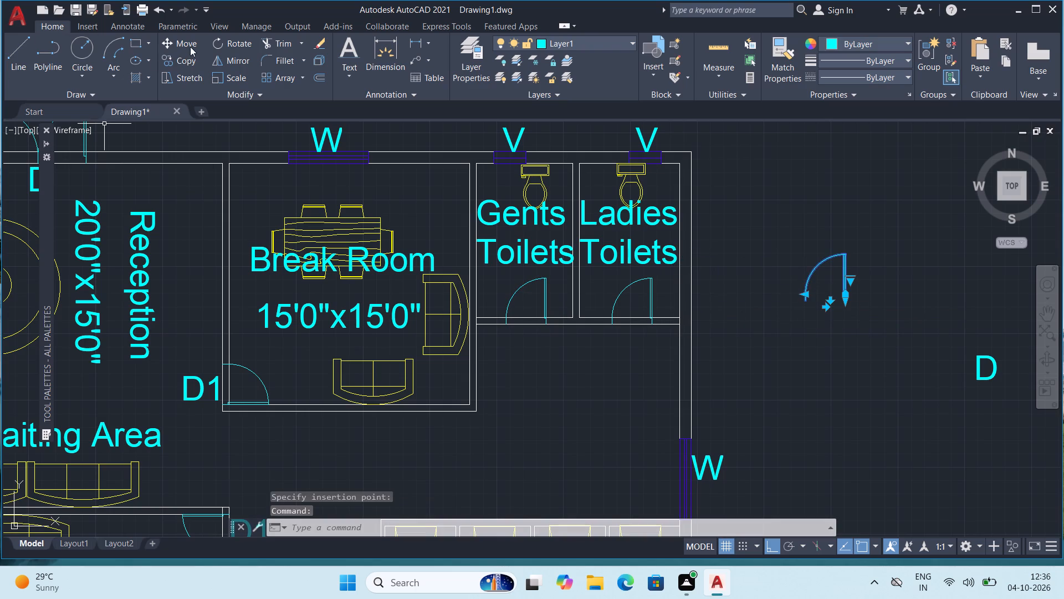
{"action": "left_click", "coordinate": [241, 76]}
{"action": "scroll", "coordinate": [859, 301], "scroll_direction": "up", "scroll_amount": 1}
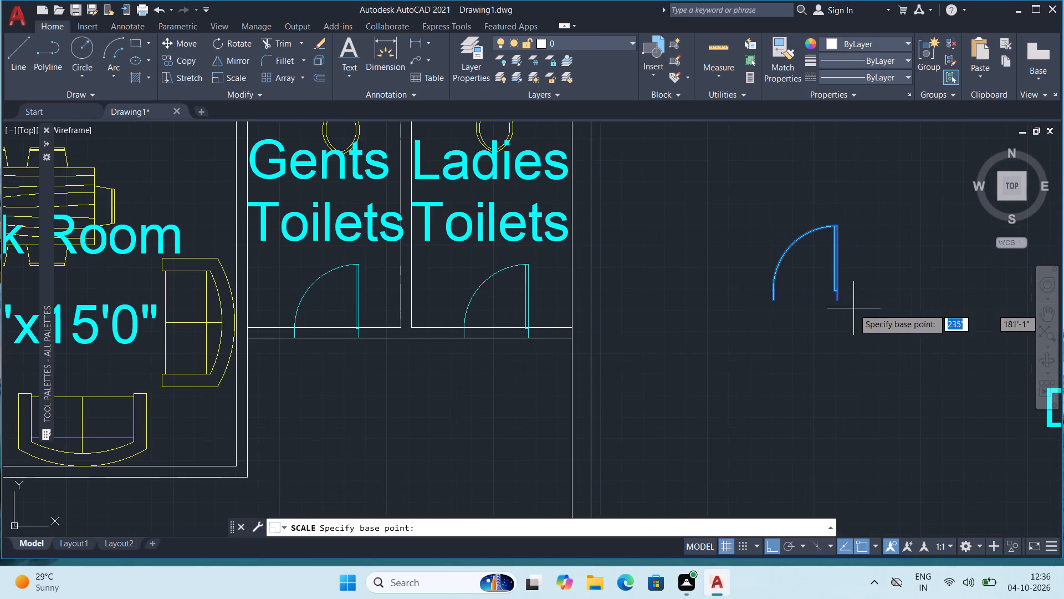
{"action": "left_click", "coordinate": [835, 303]}
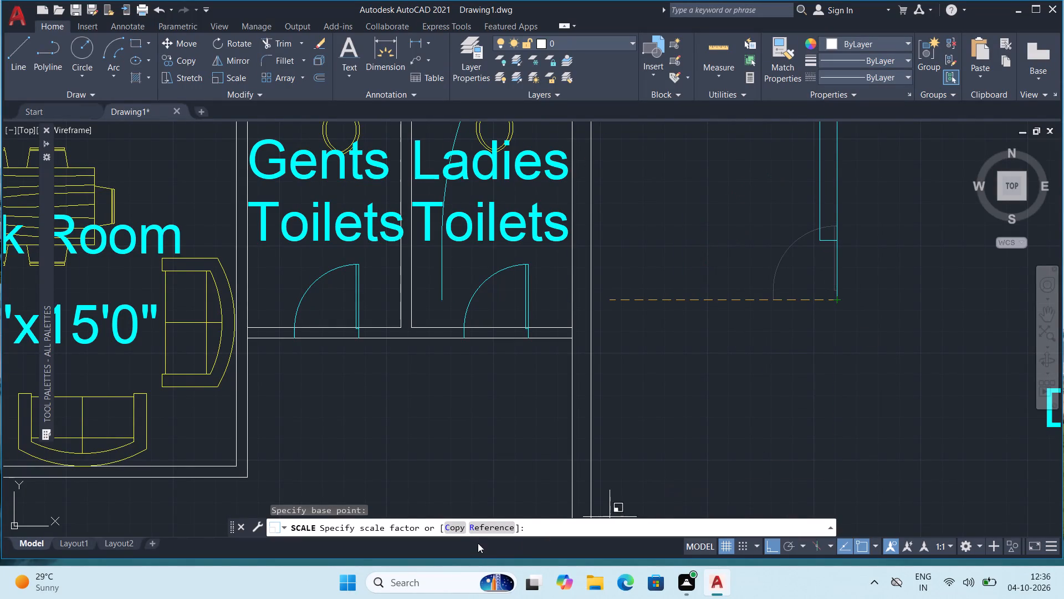
{"action": "left_click", "coordinate": [478, 523]}
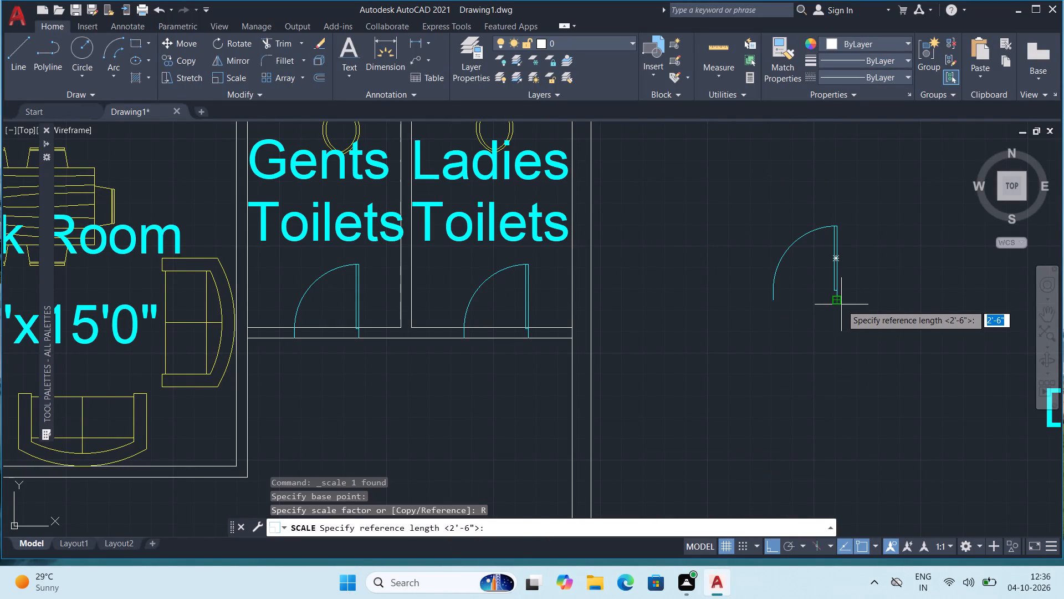
{"action": "left_click", "coordinate": [841, 304]}
{"action": "left_click", "coordinate": [776, 304]}
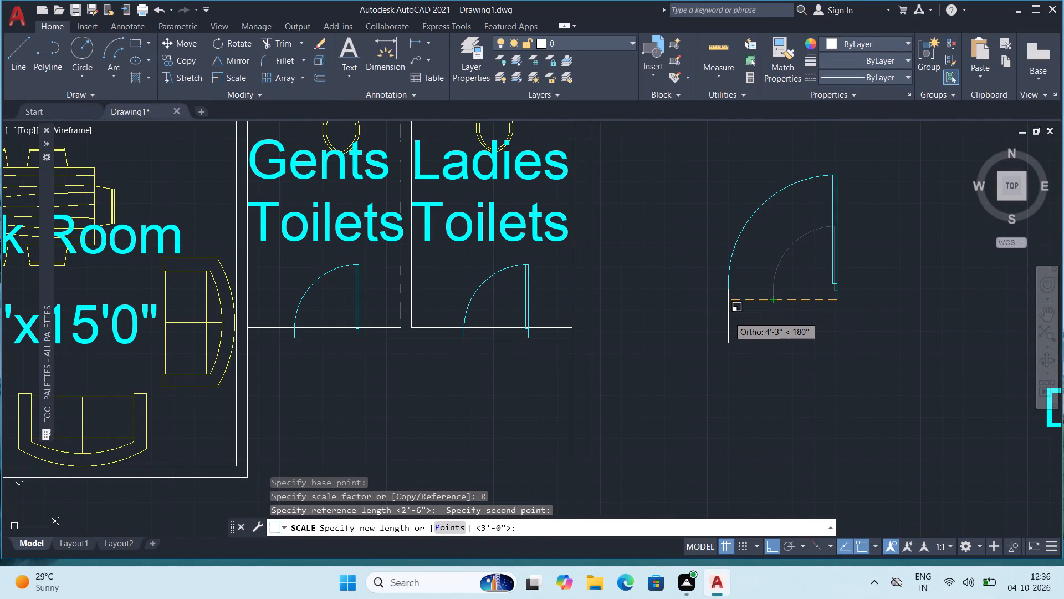
{"action": "type", "text": "1'"}
{"action": "key", "text": "6"}
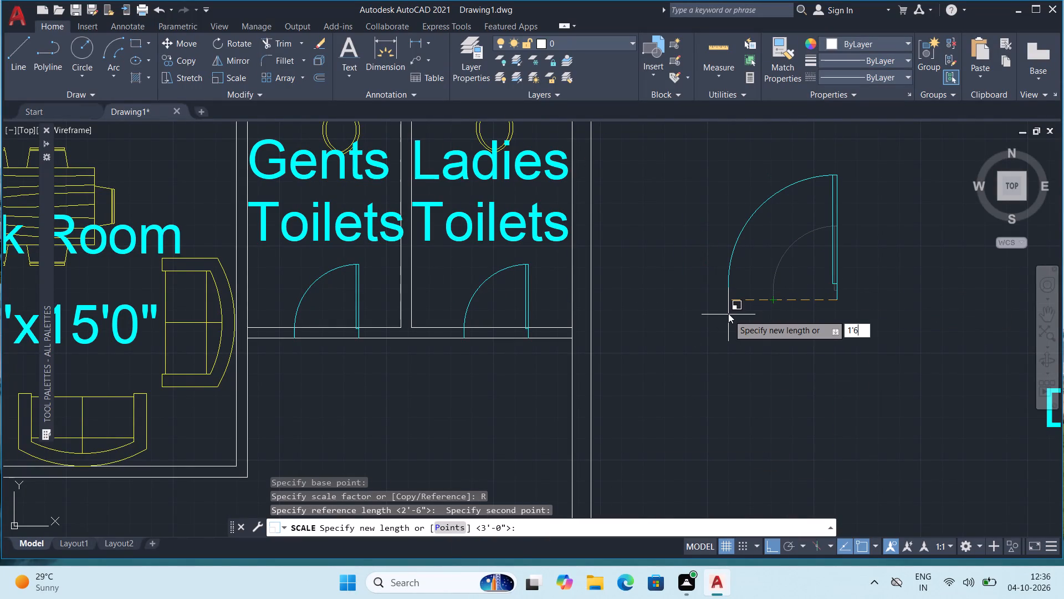
{"action": "key", "text": "shift+quotedbl"}
{"action": "key", "text": "Return"}
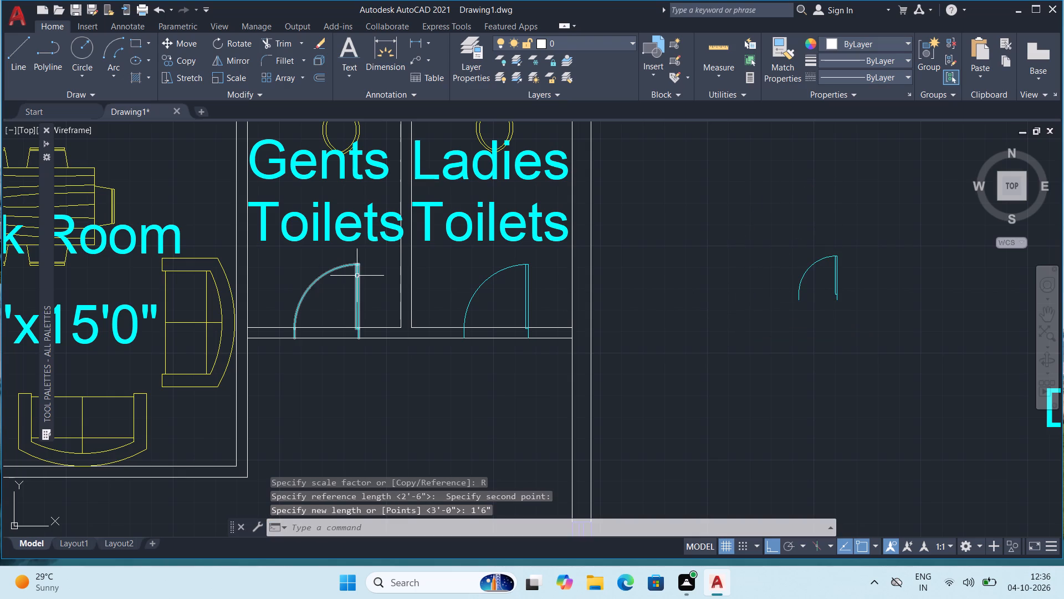
Delete the existing doors of the Gents Toilets and the Ladies Toilets.
{"action": "left_click", "coordinate": [358, 275]}
{"action": "key", "text": "Delete"}
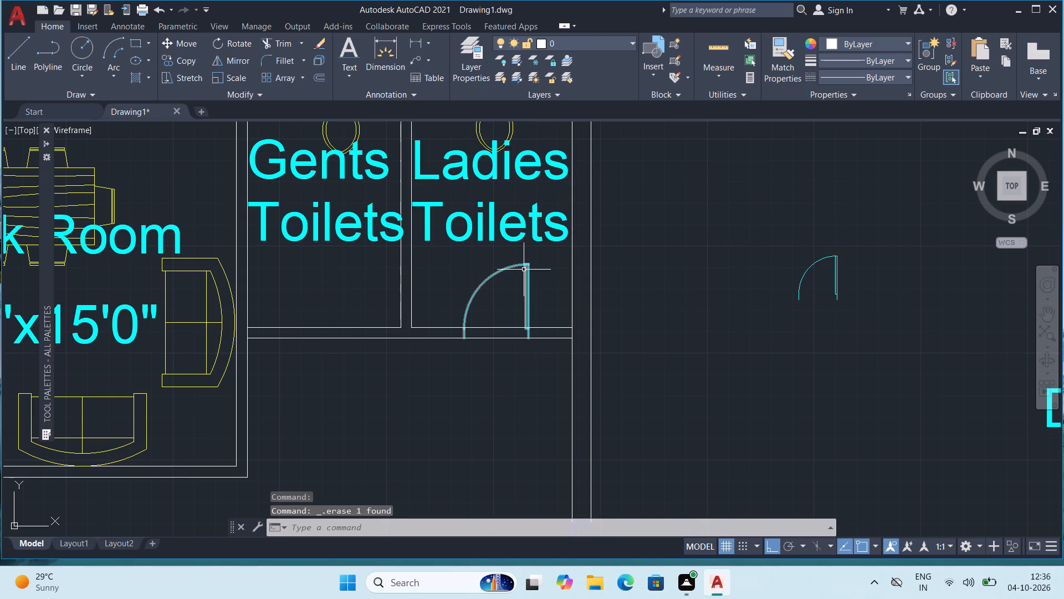
{"action": "left_click", "coordinate": [526, 267]}
{"action": "key", "text": "Delete"}
Copy the scaled-down door into the south walls of the Gents Toilets and the Ladies Toilets.
{"action": "left_click", "coordinate": [835, 256]}
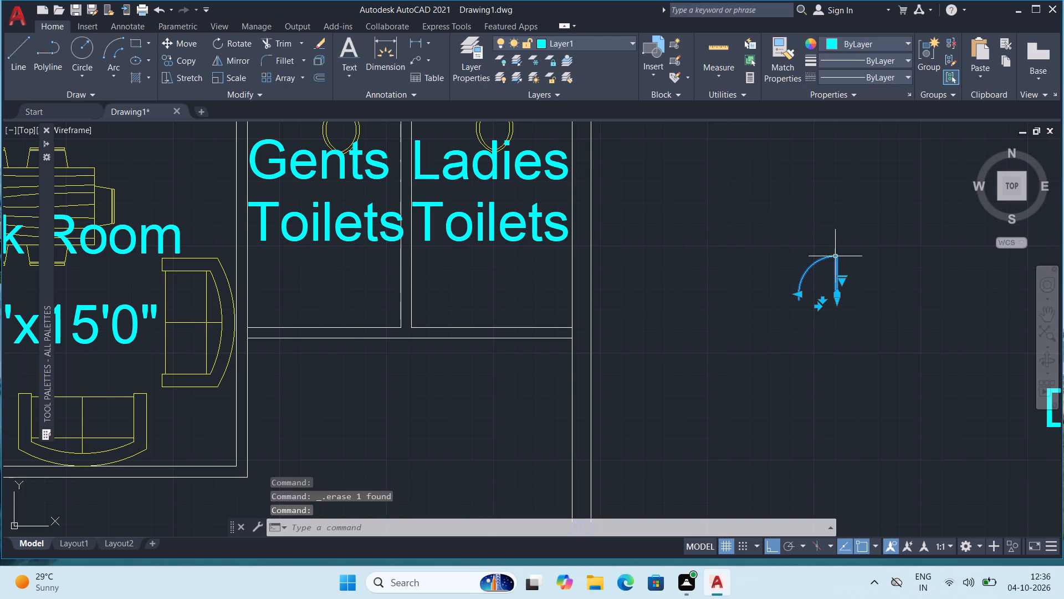
{"action": "key", "text": "ctrl+c"}
{"action": "key", "text": "ctrl+v"}
{"action": "scroll", "coordinate": [341, 346], "scroll_direction": "up", "scroll_amount": 1}
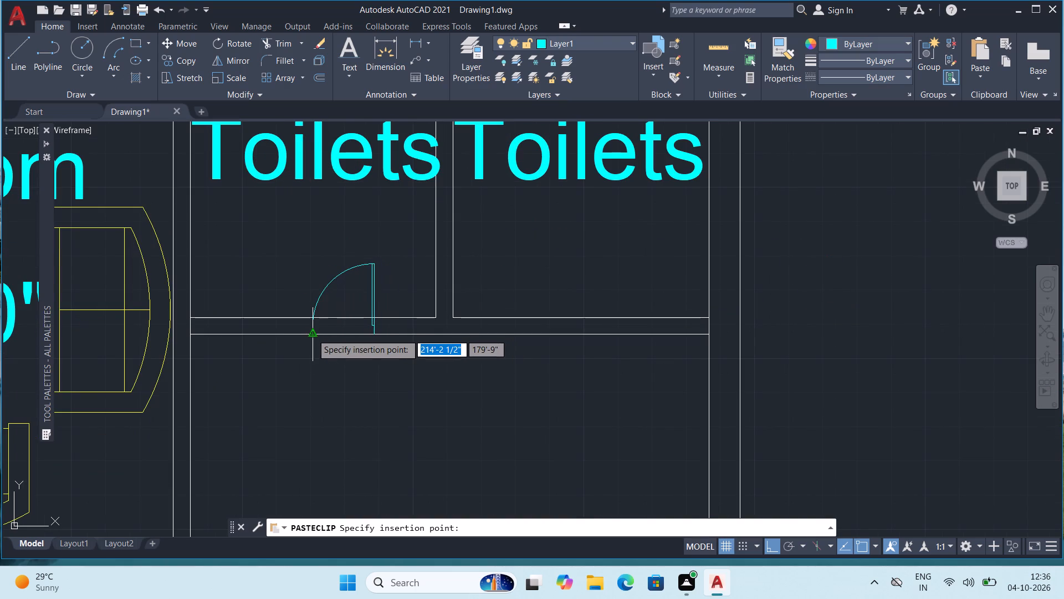
{"action": "left_click", "coordinate": [312, 334]}
{"action": "key", "text": "ctrl+v"}
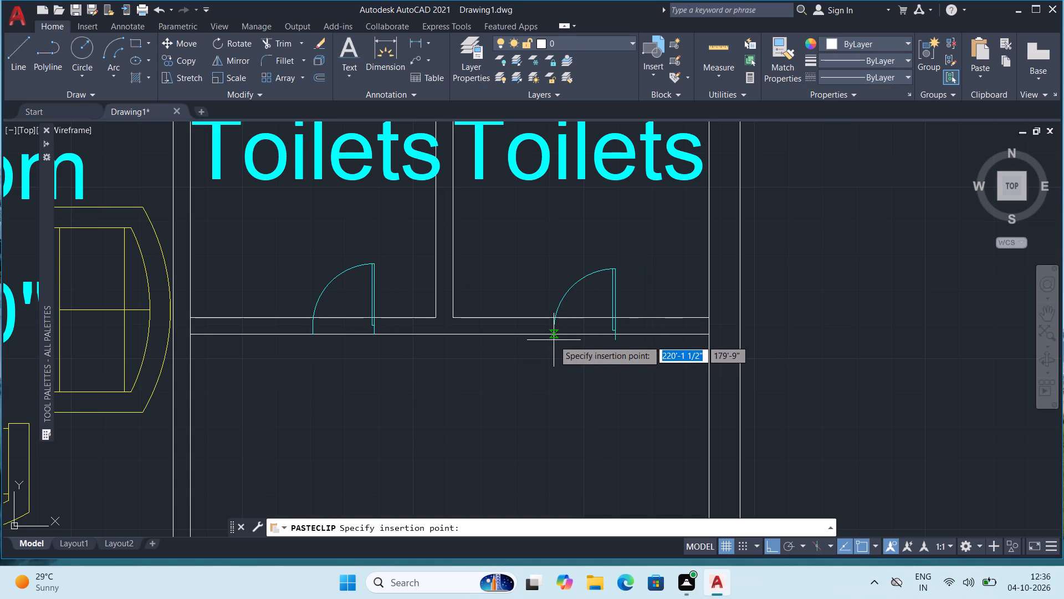
{"action": "left_click", "coordinate": [554, 334]}
Change the spare "D" label in the empty area east of the building to "D2".
{"action": "scroll", "coordinate": [626, 318], "scroll_direction": "down", "scroll_amount": 3}
{"action": "middle_click_drag", "start_coordinate": [723, 384], "coordinate": [707, 312]}
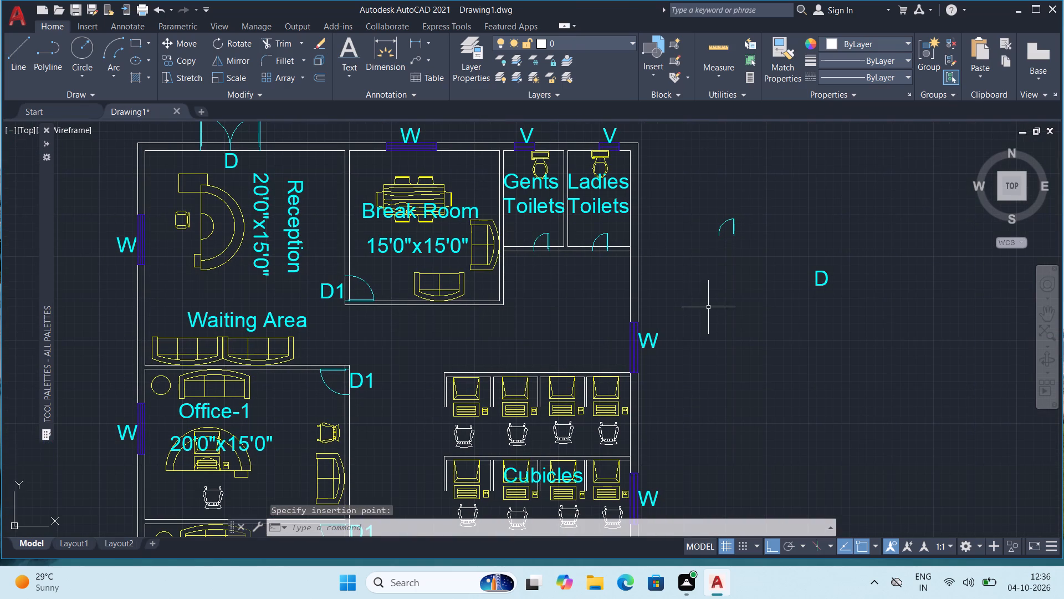
{"action": "double_click", "coordinate": [830, 277]}
{"action": "scroll", "coordinate": [828, 280], "scroll_direction": "up", "scroll_amount": 2}
{"action": "double_click", "coordinate": [827, 281]}
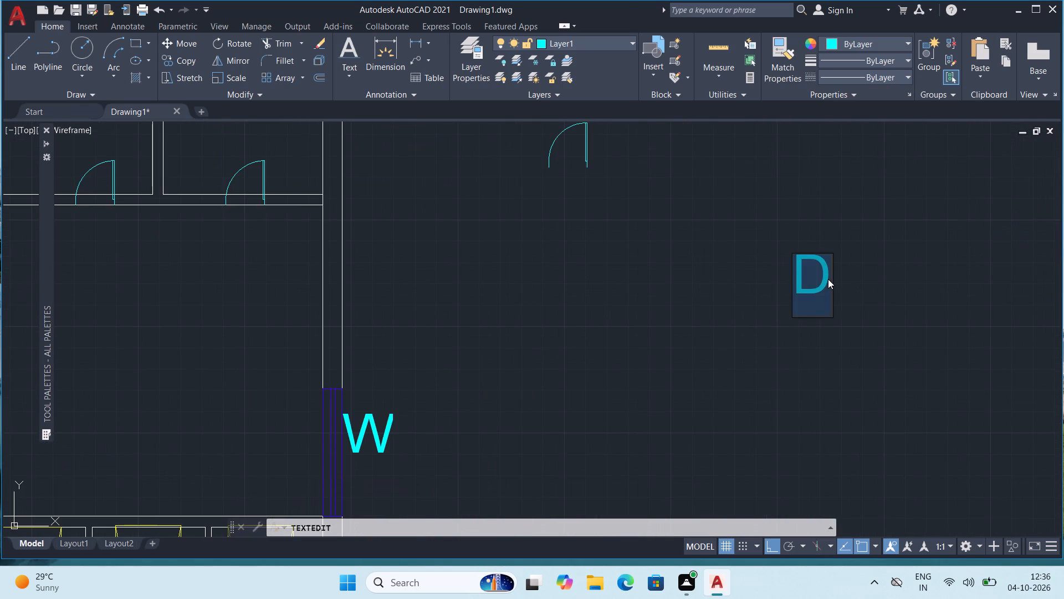
{"action": "key", "text": "2"}
{"action": "key", "text": "BackSpace"}
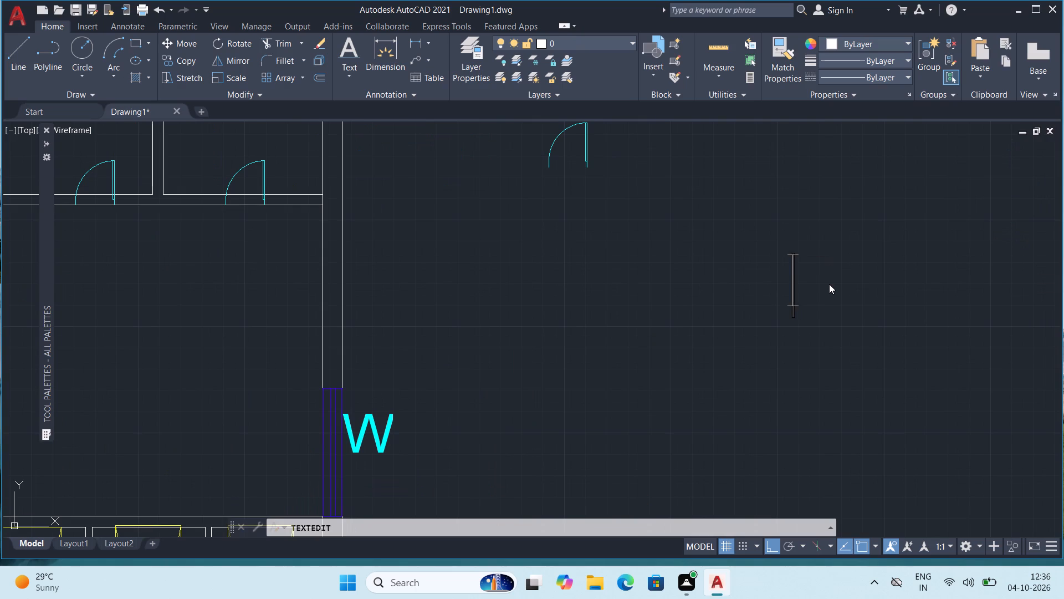
{"action": "type", "text": "D2"}
{"action": "key", "text": "Return"}
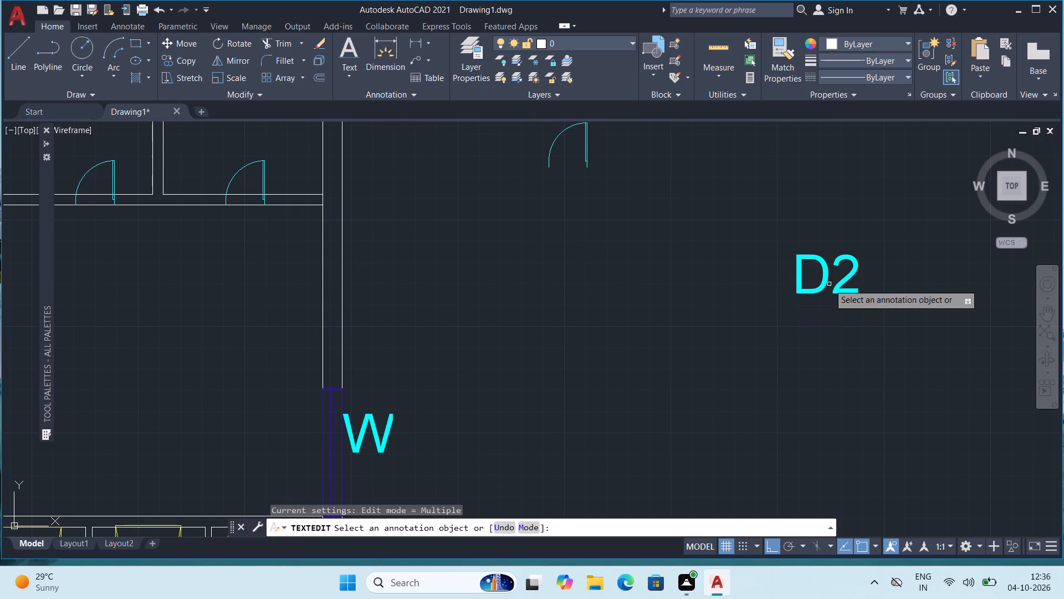
{"action": "scroll", "coordinate": [889, 301], "scroll_direction": "down", "scroll_amount": 3}
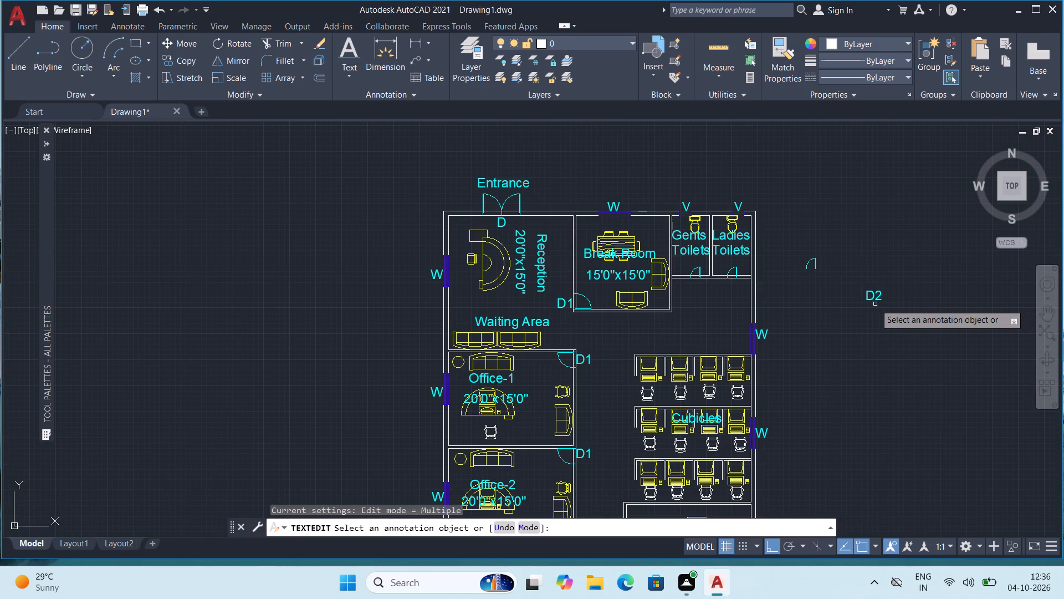
{"action": "scroll", "coordinate": [875, 304], "scroll_direction": "up", "scroll_amount": 1}
{"action": "key", "text": "Escape"}
{"action": "key", "text": "Escape"}
{"action": "key", "text": "Escape"}
{"action": "key", "text": "Escape"}
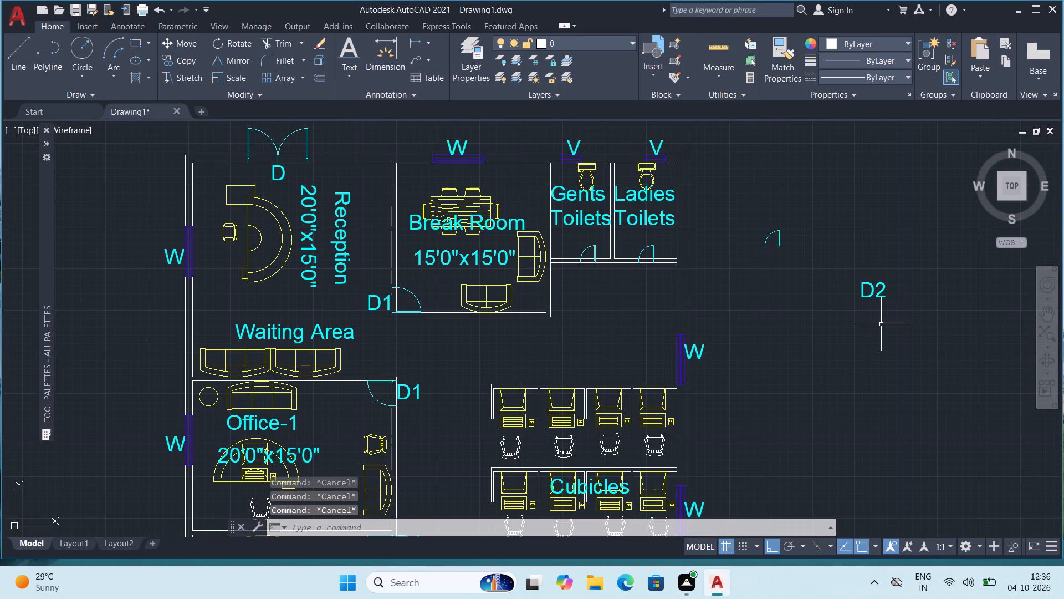
{"action": "key", "text": "Escape"}
Copy the "D2" label to just south of the Gents Toilets door and the Ladies Toilets door.
{"action": "left_click", "coordinate": [873, 292]}
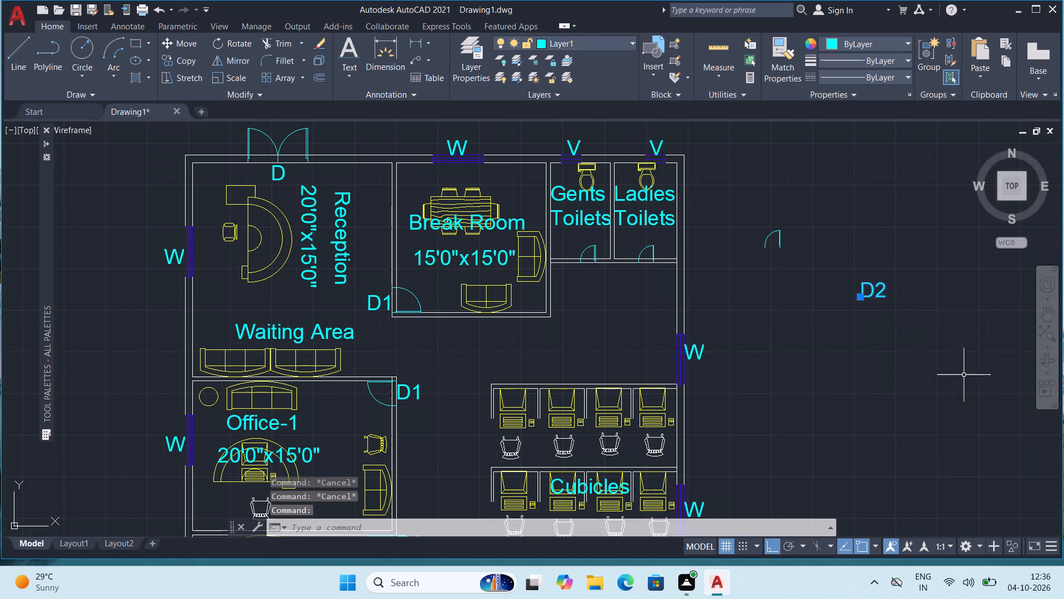
{"action": "key", "text": "ctrl+c"}
{"action": "key", "text": "ctrl+v"}
{"action": "scroll", "coordinate": [470, 184], "scroll_direction": "up", "scroll_amount": 3}
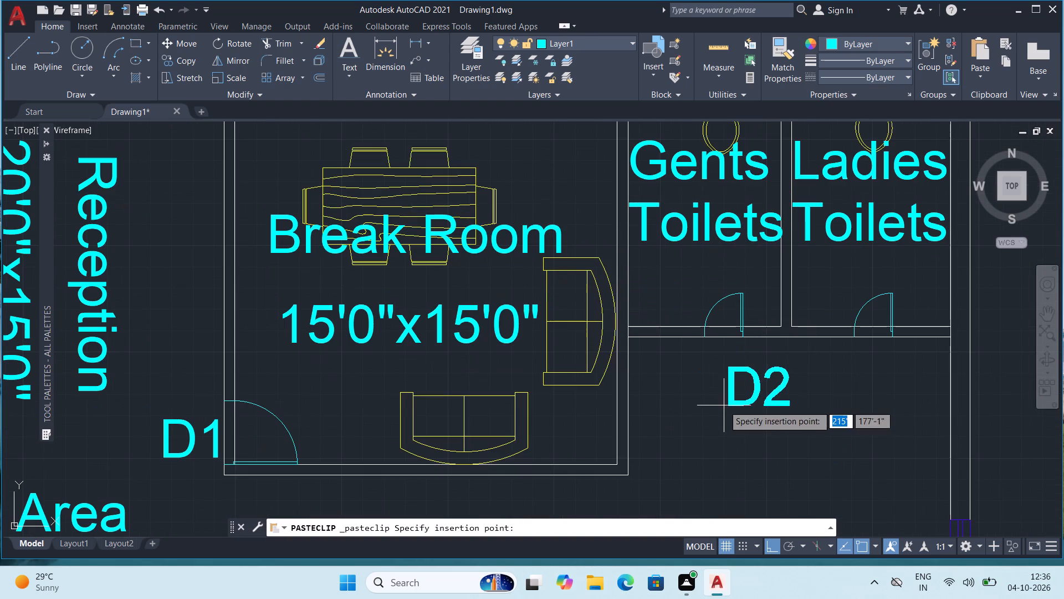
{"action": "left_click", "coordinate": [698, 380]}
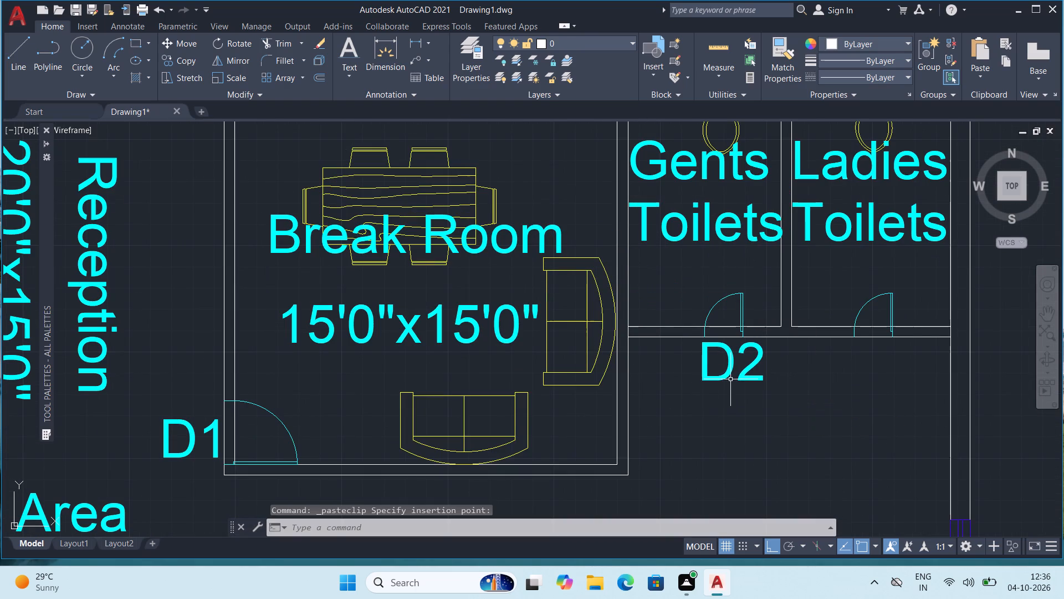
{"action": "key", "text": "ctrl+v"}
{"action": "left_click", "coordinate": [845, 384]}
Delete the spare door and the spare "D2" label from the empty area east of the building.
{"action": "scroll", "coordinate": [851, 379], "scroll_direction": "down", "scroll_amount": 2}
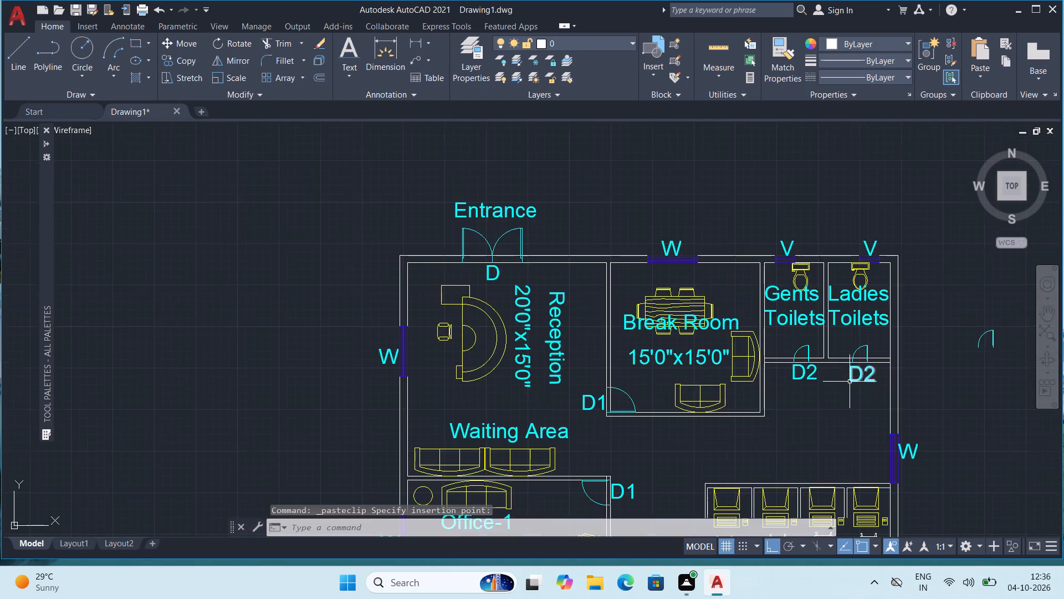
{"action": "middle_click_drag", "start_coordinate": [842, 393], "coordinate": [683, 326]}
{"action": "scroll", "coordinate": [682, 327], "scroll_direction": "down", "scroll_amount": 1}
{"action": "middle_click_drag", "start_coordinate": [765, 395], "coordinate": [675, 267]}
{"action": "scroll", "coordinate": [682, 273], "scroll_direction": "down", "scroll_amount": 1}
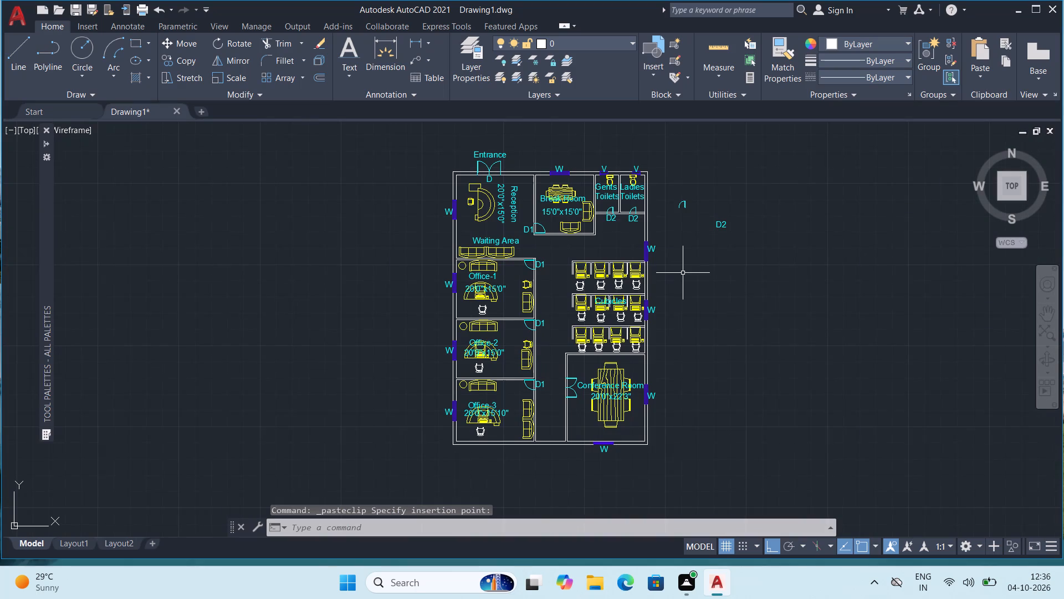
{"action": "middle_click_drag", "start_coordinate": [790, 346], "coordinate": [760, 327]}
{"action": "middle_click_drag", "start_coordinate": [708, 264], "coordinate": [701, 267]}
{"action": "scroll", "coordinate": [701, 267], "scroll_direction": "up", "scroll_amount": 1}
{"action": "middle_click_drag", "start_coordinate": [635, 225], "coordinate": [640, 266]}
{"action": "left_click", "coordinate": [601, 157]}
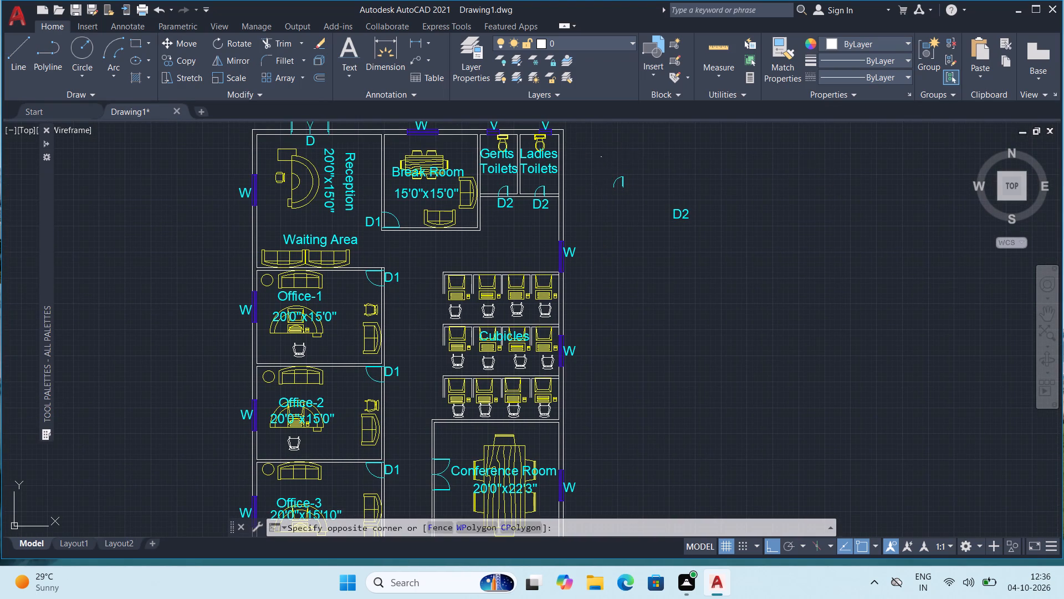
{"action": "left_click", "coordinate": [738, 255]}
{"action": "key", "text": "Delete"}
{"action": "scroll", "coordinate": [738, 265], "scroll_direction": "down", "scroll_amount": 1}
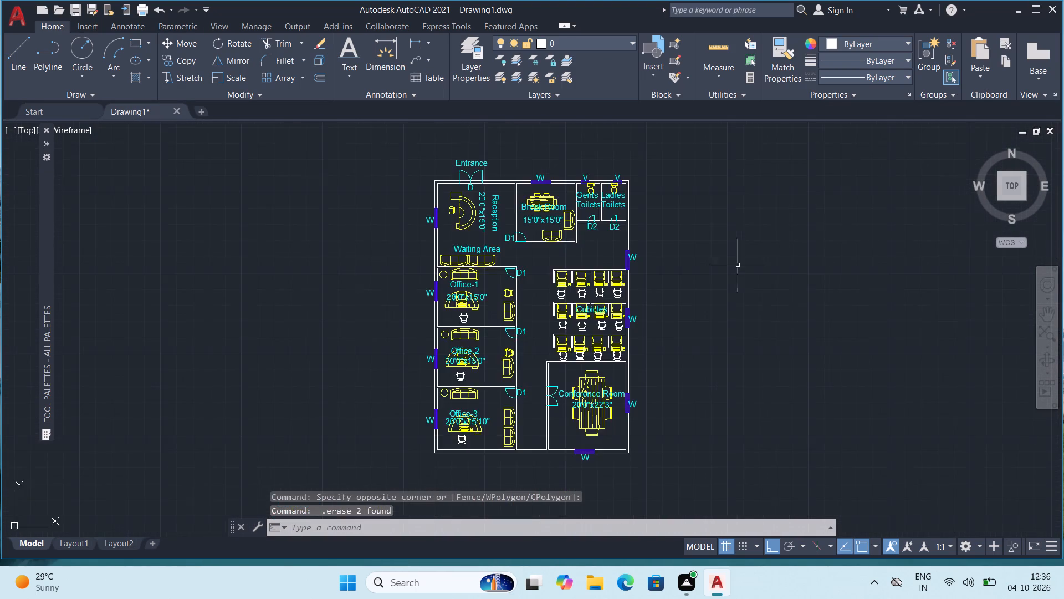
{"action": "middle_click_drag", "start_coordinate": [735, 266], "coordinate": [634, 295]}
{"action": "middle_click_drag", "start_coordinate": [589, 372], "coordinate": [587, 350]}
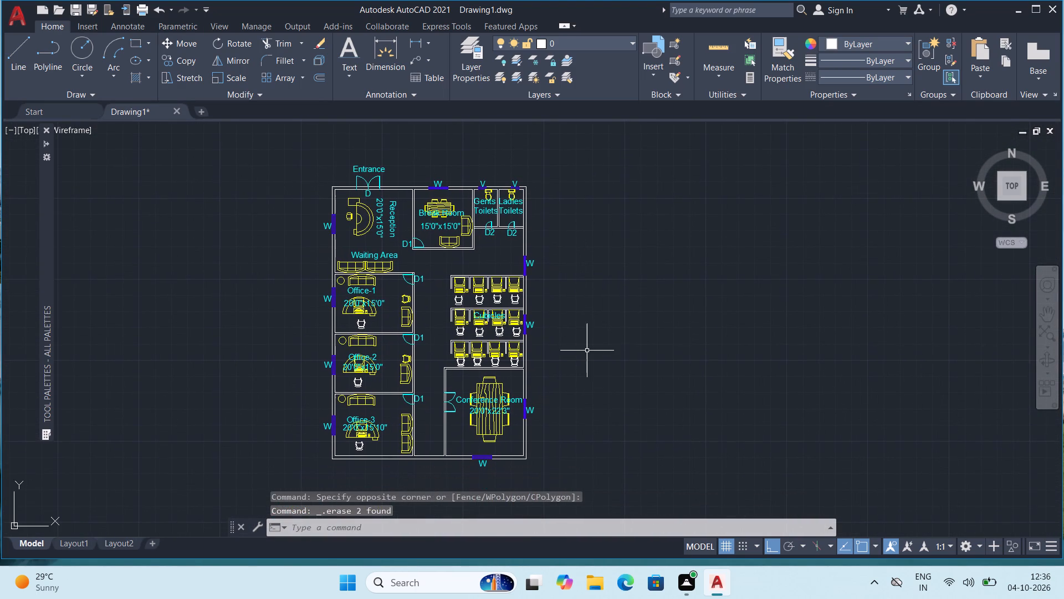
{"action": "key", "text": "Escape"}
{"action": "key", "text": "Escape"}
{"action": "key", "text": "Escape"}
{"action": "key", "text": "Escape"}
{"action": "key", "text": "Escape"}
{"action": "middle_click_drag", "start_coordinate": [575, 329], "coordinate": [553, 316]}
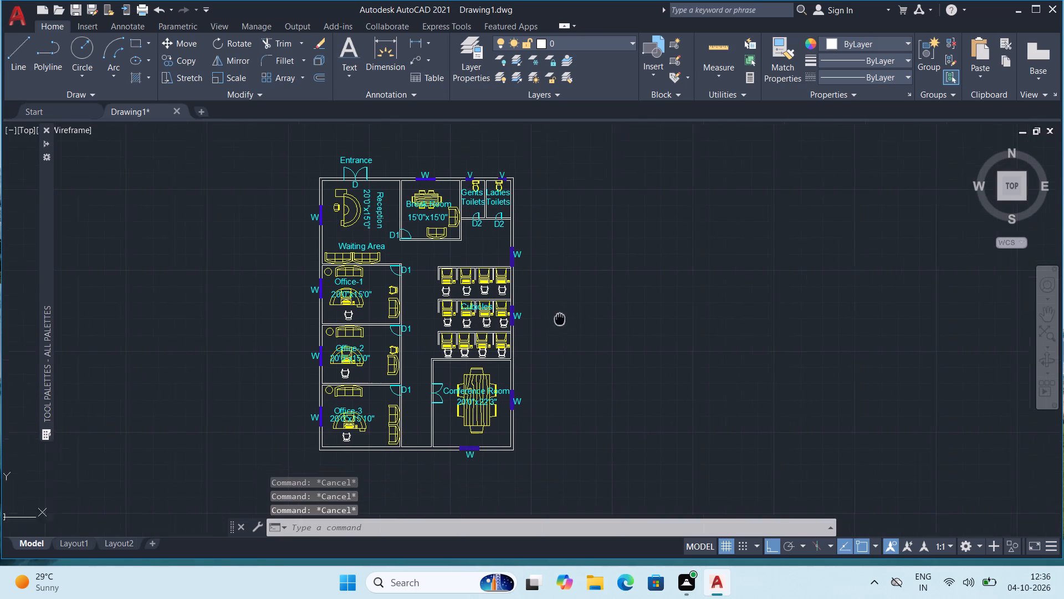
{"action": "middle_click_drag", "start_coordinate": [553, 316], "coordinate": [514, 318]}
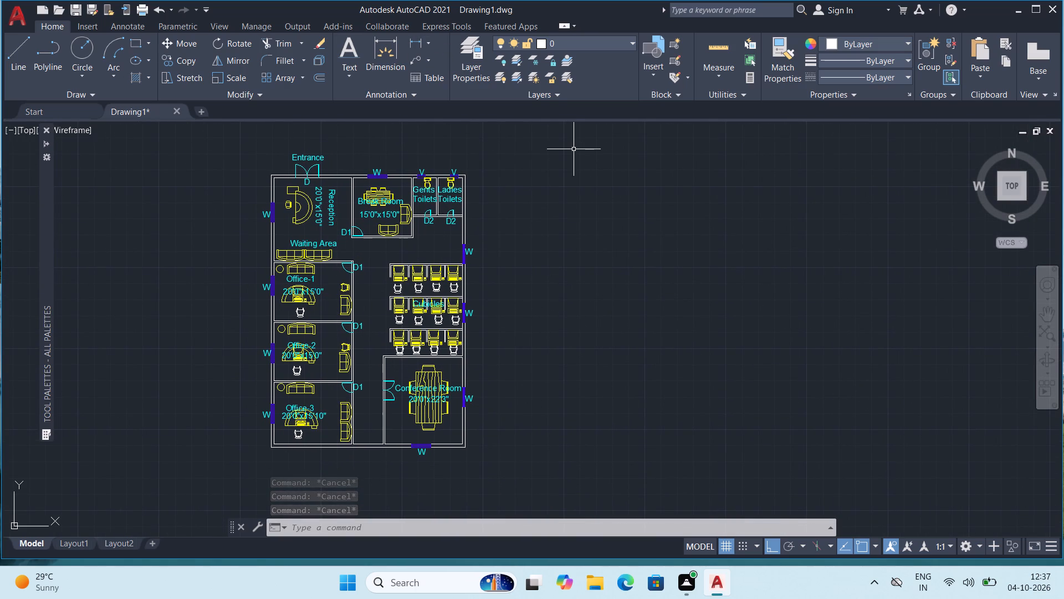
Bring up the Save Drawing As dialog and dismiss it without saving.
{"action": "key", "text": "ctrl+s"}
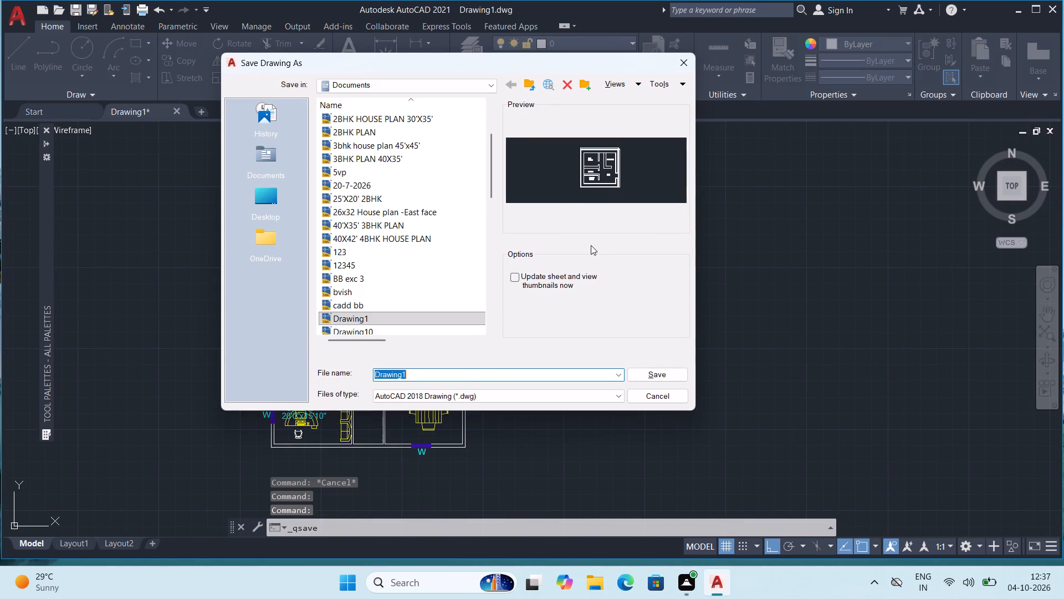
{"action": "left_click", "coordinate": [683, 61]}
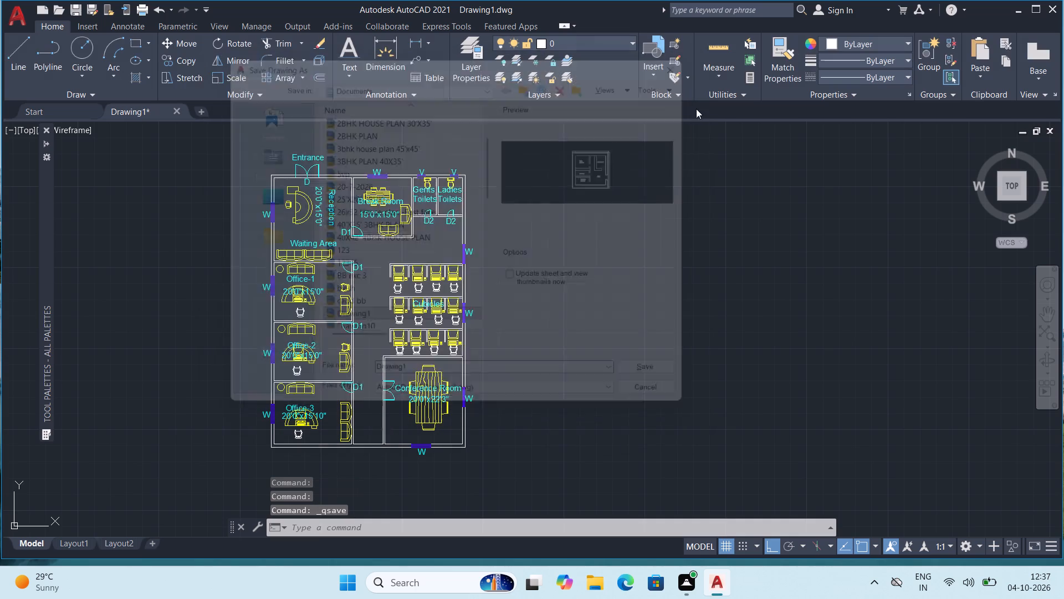
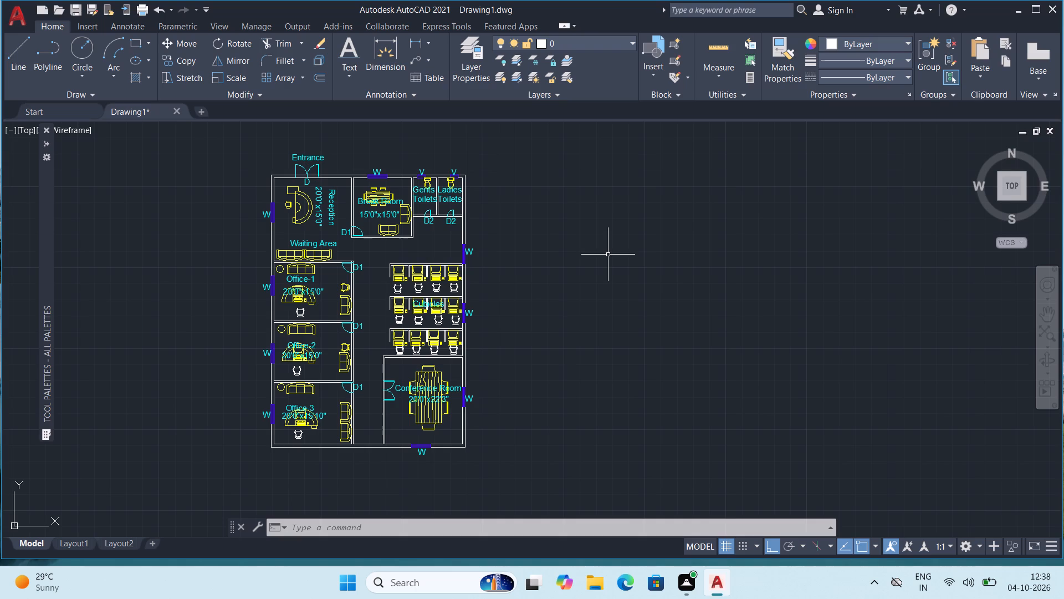
Add horizontal single-line text "Dimensions", about 3'-5" high, in the empty area east of the building.
{"action": "scroll", "coordinate": [590, 261], "scroll_direction": "up", "scroll_amount": 1}
{"action": "middle_click_drag", "start_coordinate": [588, 265], "coordinate": [594, 262]}
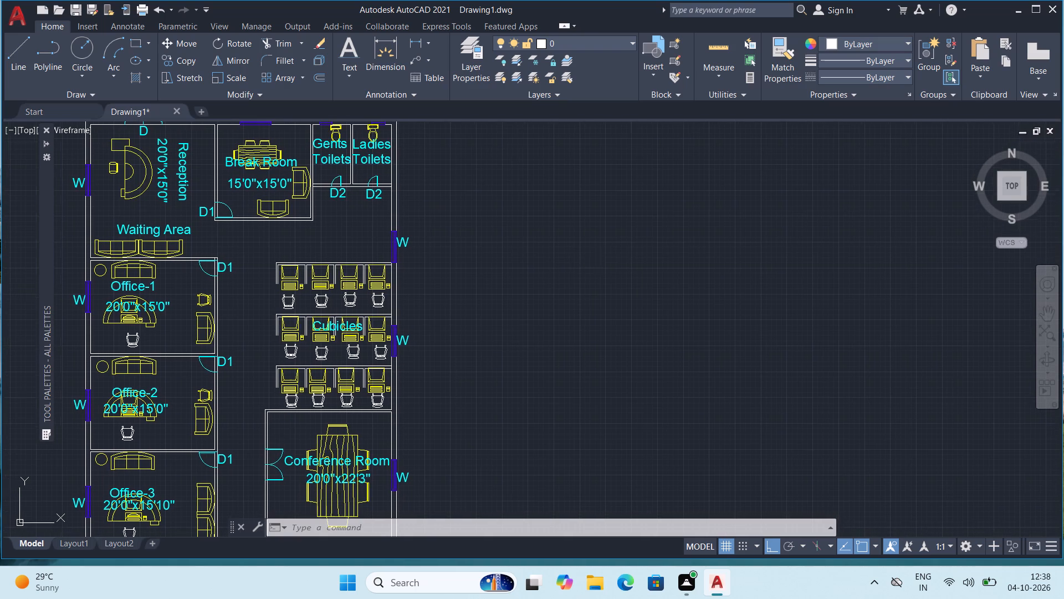
{"action": "left_click", "coordinate": [336, 79]}
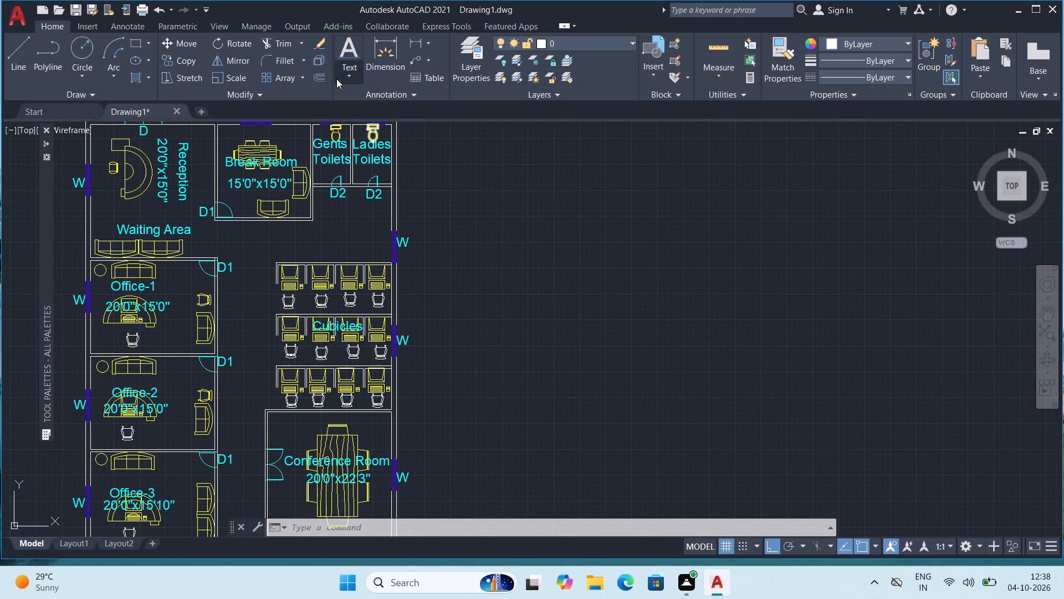
{"action": "left_click", "coordinate": [359, 128]}
{"action": "left_click", "coordinate": [504, 358]}
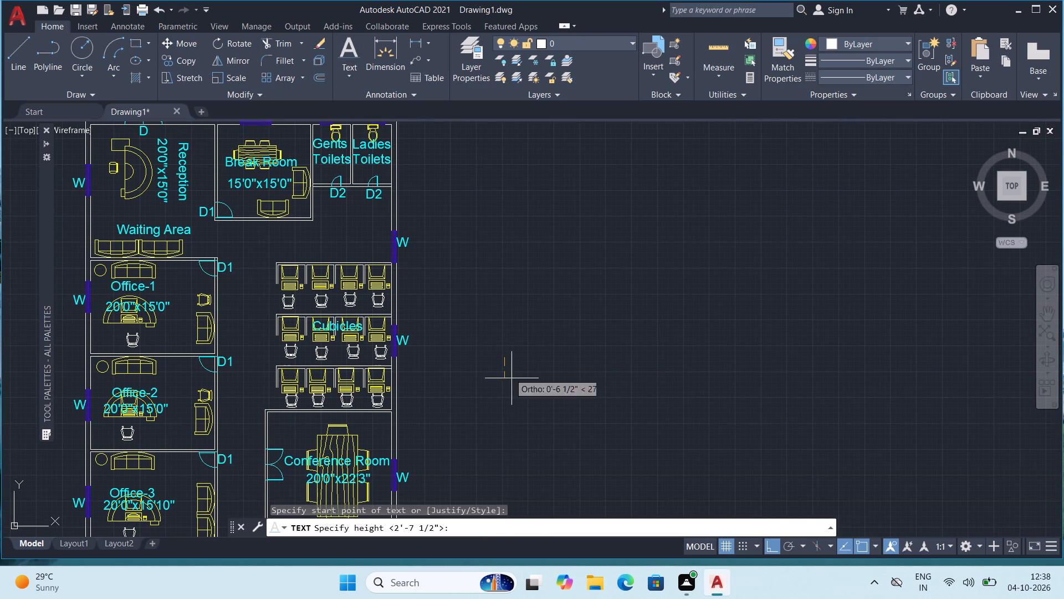
{"action": "left_click", "coordinate": [517, 379]}
{"action": "left_click", "coordinate": [534, 369]}
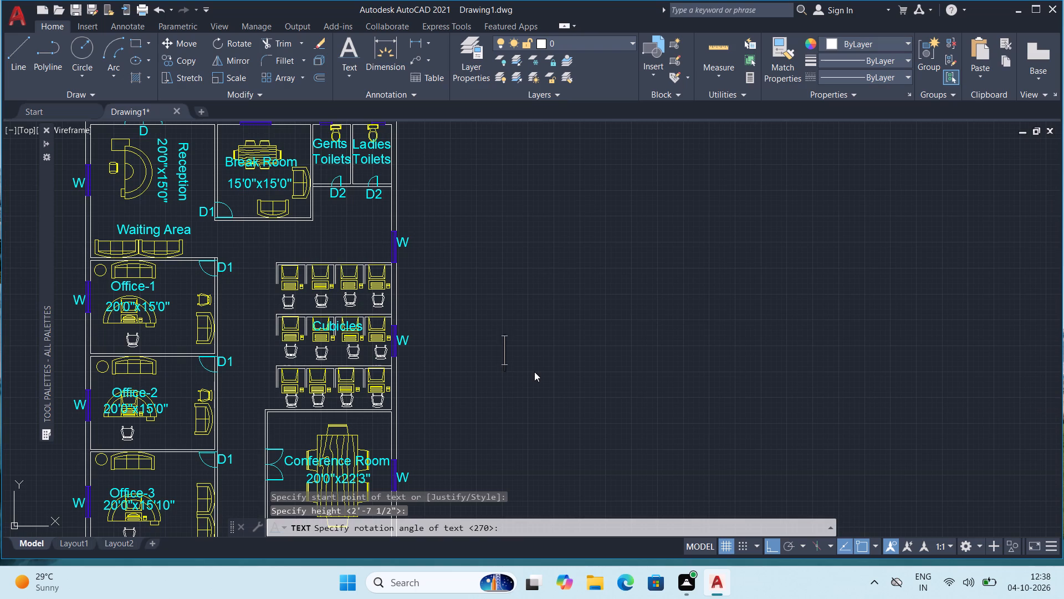
{"action": "key", "text": "d"}
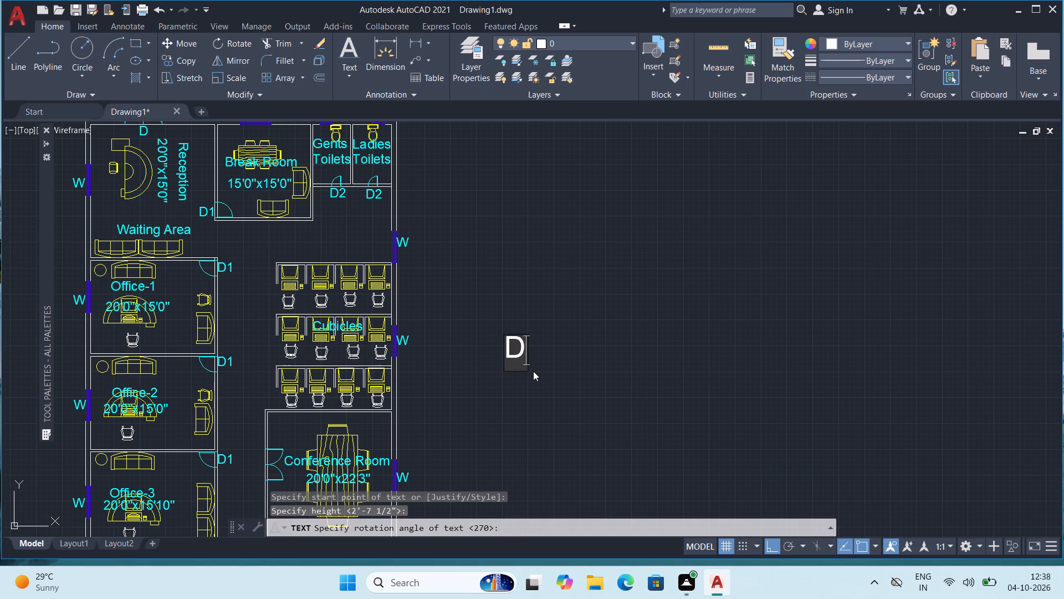
{"action": "type", "text": "IMEN"}
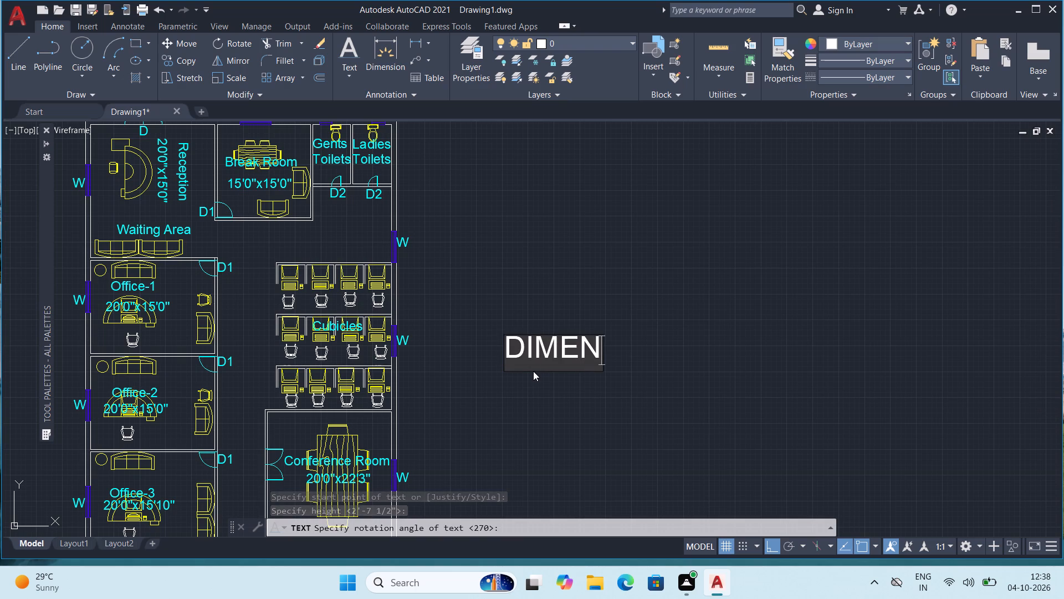
{"action": "type", "text": "SIO"}
{"action": "key", "text": "BackSpace"}
{"action": "key", "text": "BackSpace"}
{"action": "key", "text": "BackSpace"}
{"action": "key", "text": "BackSpace"}
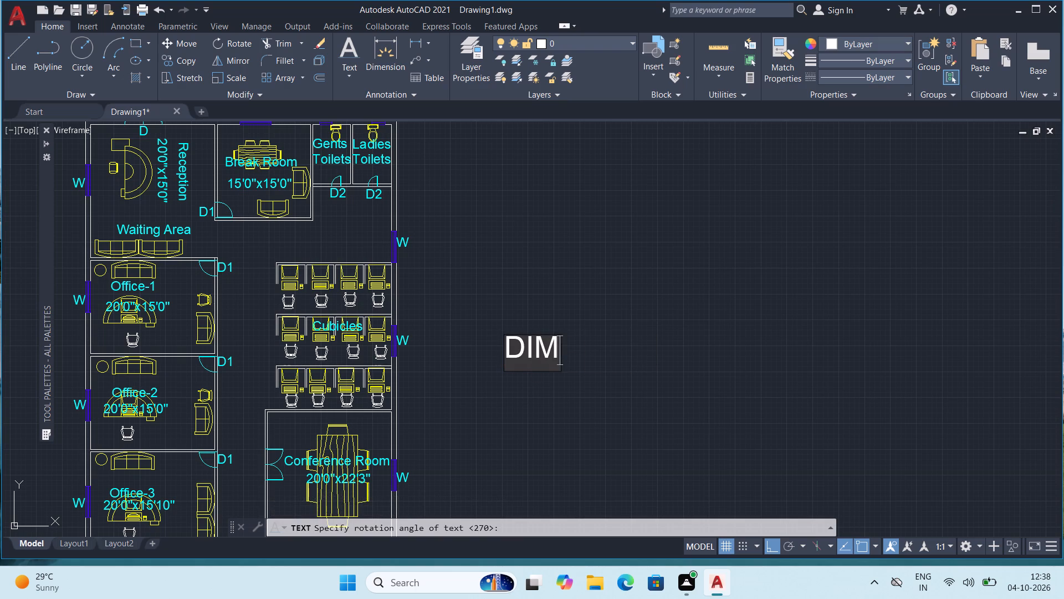
{"action": "key", "text": "BackSpace"}
{"action": "key", "text": "BackSpace"}
{"action": "key", "text": "BackSpace"}
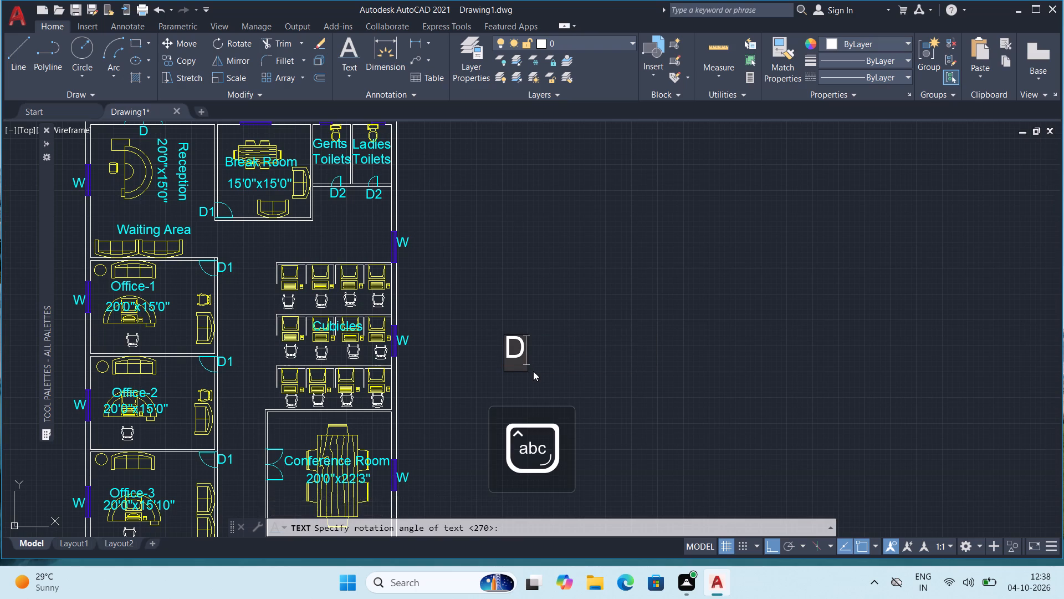
{"action": "type", "text": "imensiond\\"}
{"action": "key", "text": "BackSpace"}
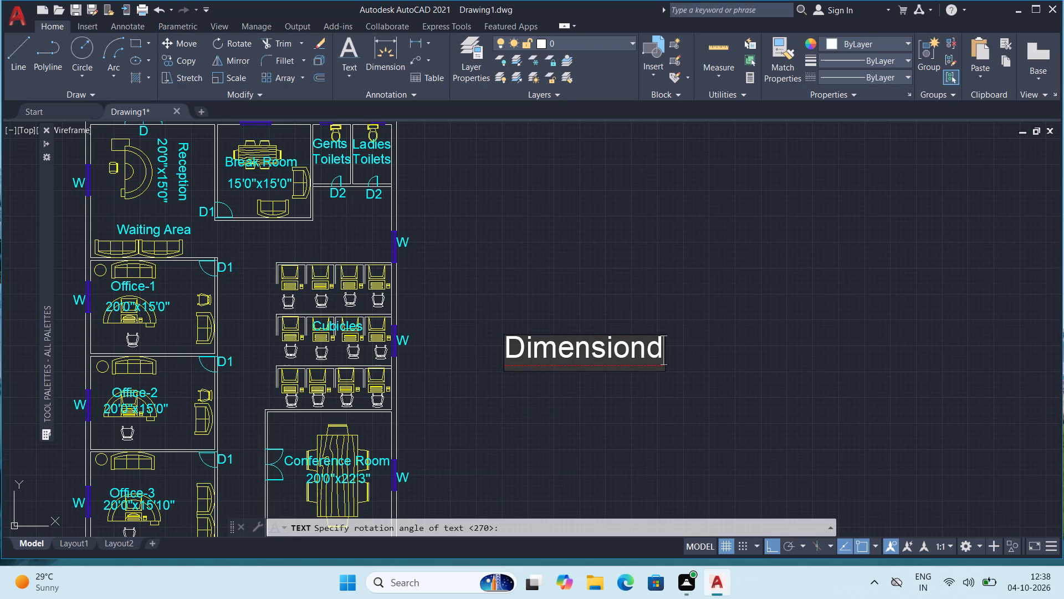
{"action": "key", "text": "BackSpace"}
{"action": "key", "text": "s"}
{"action": "key", "text": "Return"}
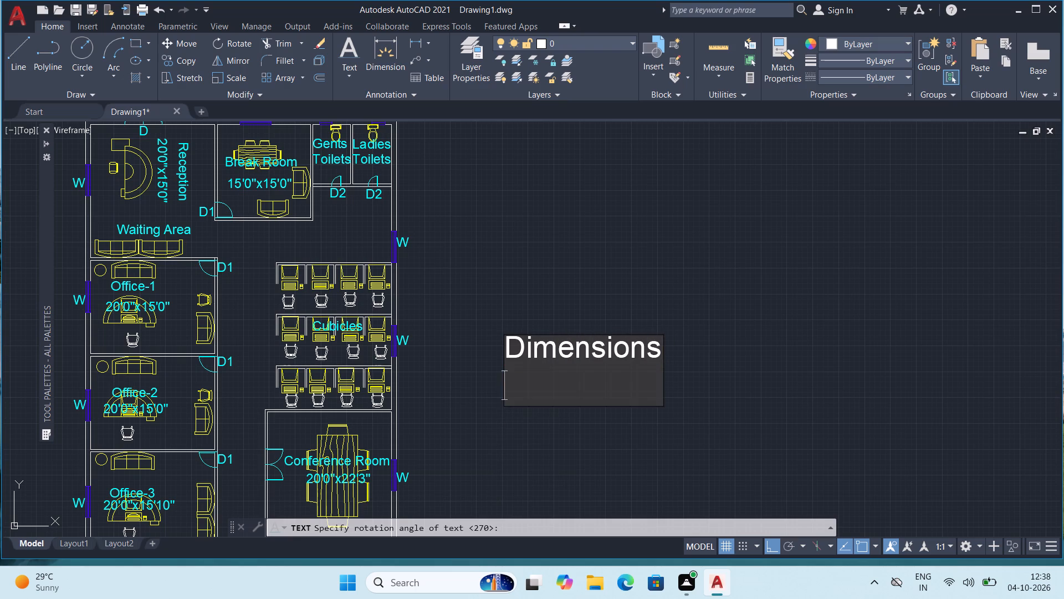
{"action": "key", "text": "Escape"}
Place a copy of the "Dimensions" text slightly to the northwest and delete the original.
{"action": "scroll", "coordinate": [570, 367], "scroll_direction": "down", "scroll_amount": 2}
{"action": "middle_click_drag", "start_coordinate": [584, 362], "coordinate": [586, 350]}
{"action": "scroll", "coordinate": [580, 346], "scroll_direction": "up", "scroll_amount": 1}
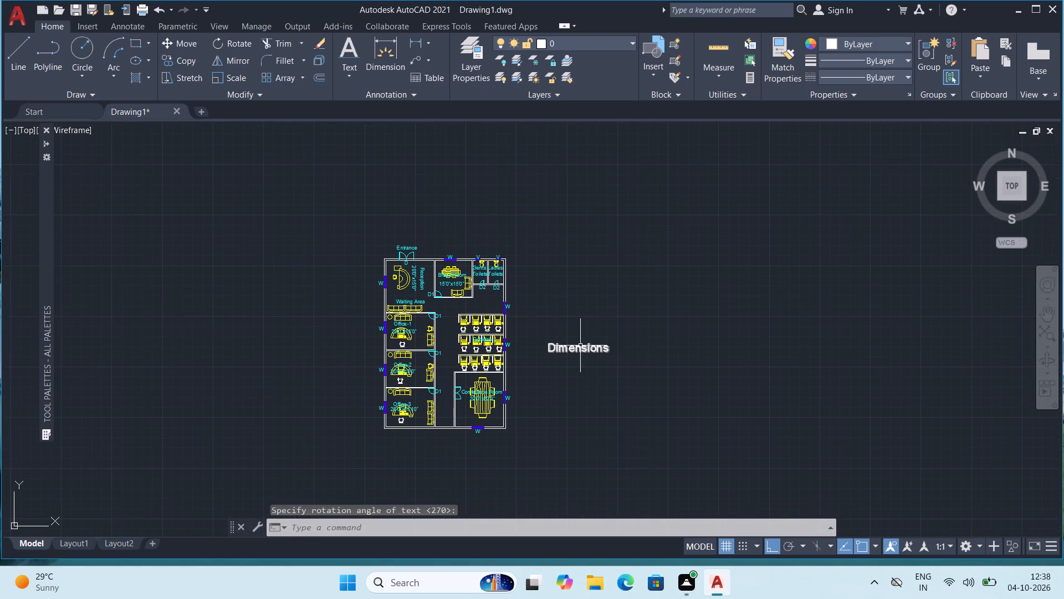
{"action": "scroll", "coordinate": [580, 346], "scroll_direction": "up", "scroll_amount": 1}
{"action": "middle_click_drag", "start_coordinate": [553, 360], "coordinate": [600, 329]}
{"action": "scroll", "coordinate": [603, 328], "scroll_direction": "down", "scroll_amount": 1}
{"action": "left_click", "coordinate": [598, 329]}
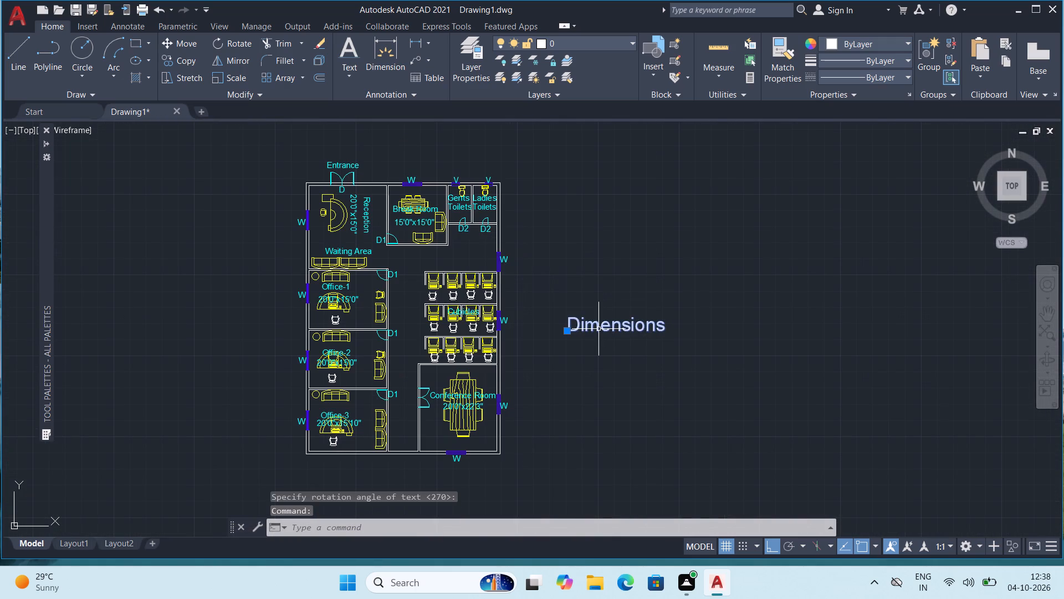
{"action": "key", "text": "ctrl+c"}
{"action": "key", "text": "ctrl+v"}
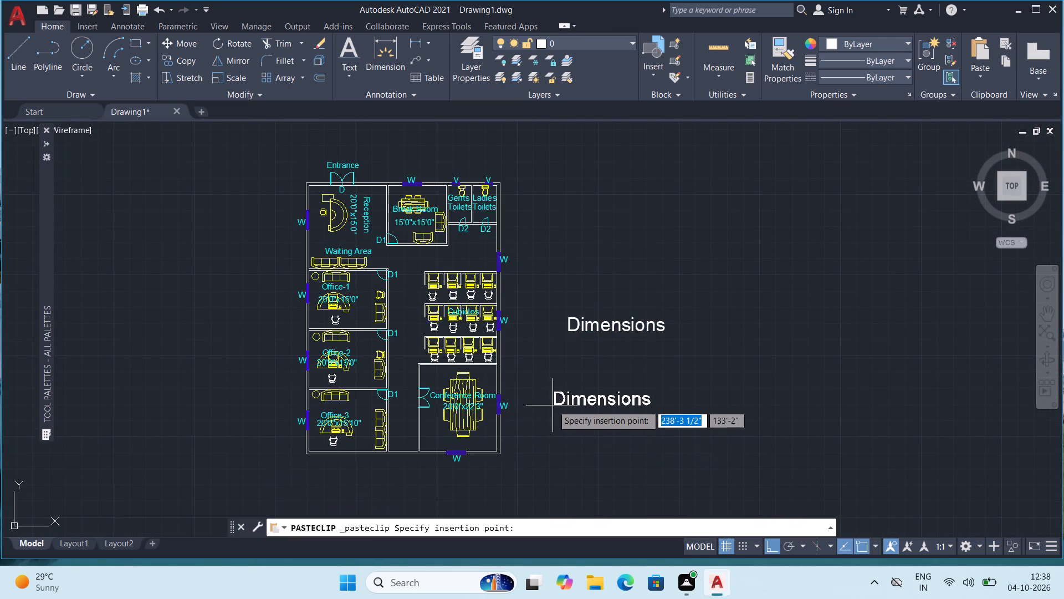
{"action": "left_click", "coordinate": [543, 287]}
{"action": "scroll", "coordinate": [562, 309], "scroll_direction": "up", "scroll_amount": 1}
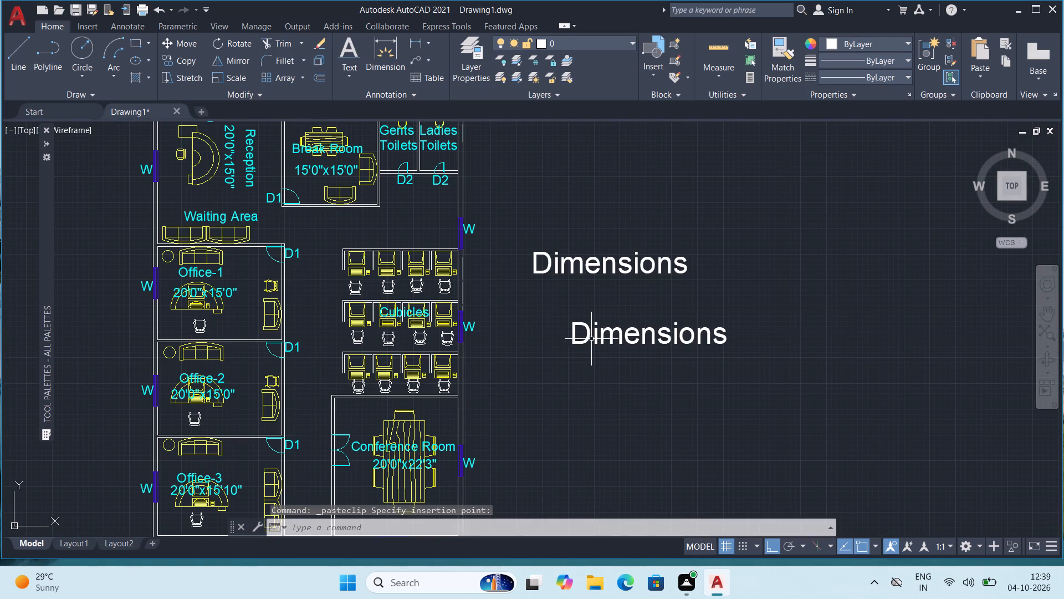
{"action": "left_click", "coordinate": [591, 339]}
{"action": "key", "text": "Delete"}
{"action": "middle_click_drag", "start_coordinate": [591, 280], "coordinate": [603, 288]}
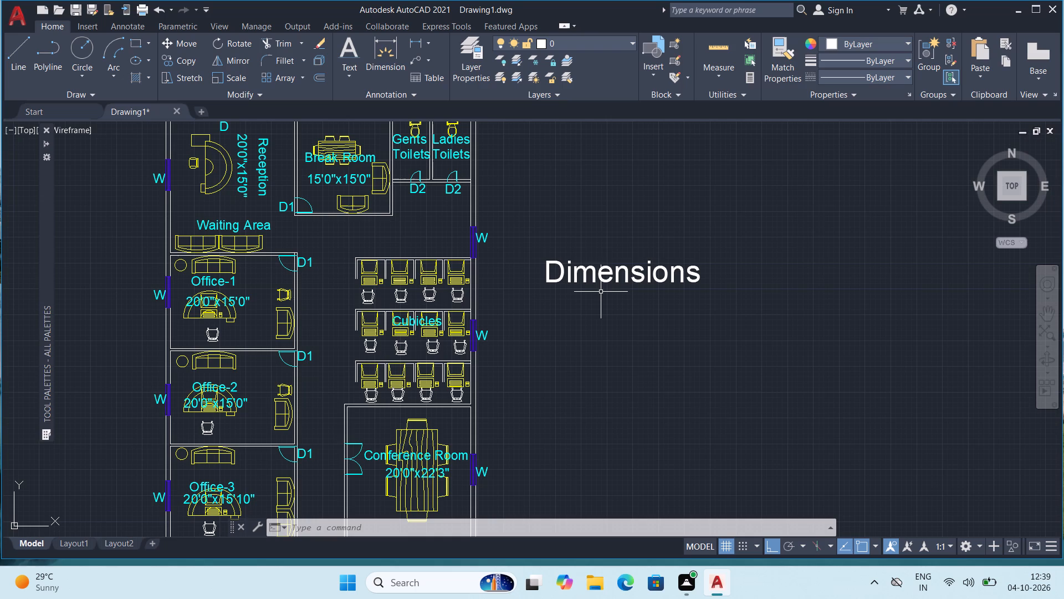
{"action": "key", "text": "Escape"}
Copy the "W" label from the east wall to just below the start of the "Dimensions" heading.
{"action": "scroll", "coordinate": [586, 301], "scroll_direction": "down", "scroll_amount": 1}
{"action": "scroll", "coordinate": [577, 317], "scroll_direction": "up", "scroll_amount": 1}
{"action": "middle_click_drag", "start_coordinate": [574, 310], "coordinate": [587, 367]}
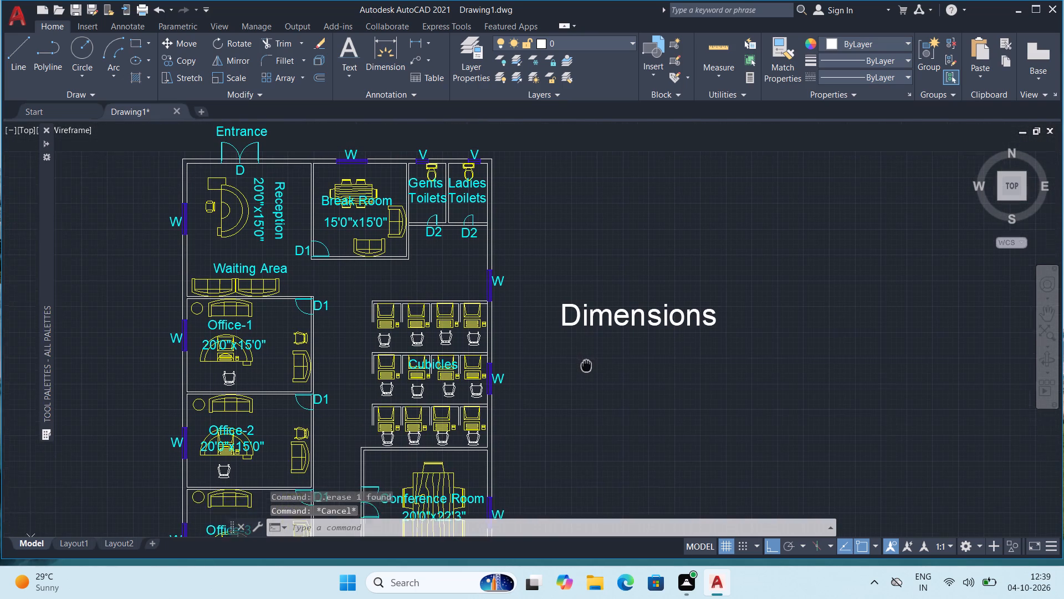
{"action": "middle_click_drag", "start_coordinate": [587, 367], "coordinate": [589, 372]}
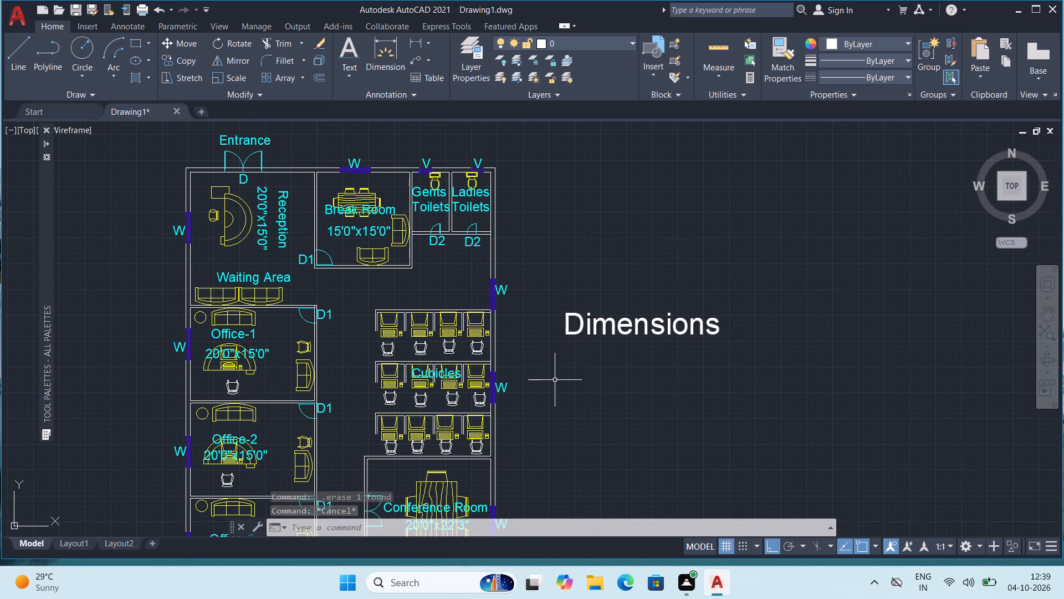
{"action": "left_click", "coordinate": [503, 288]}
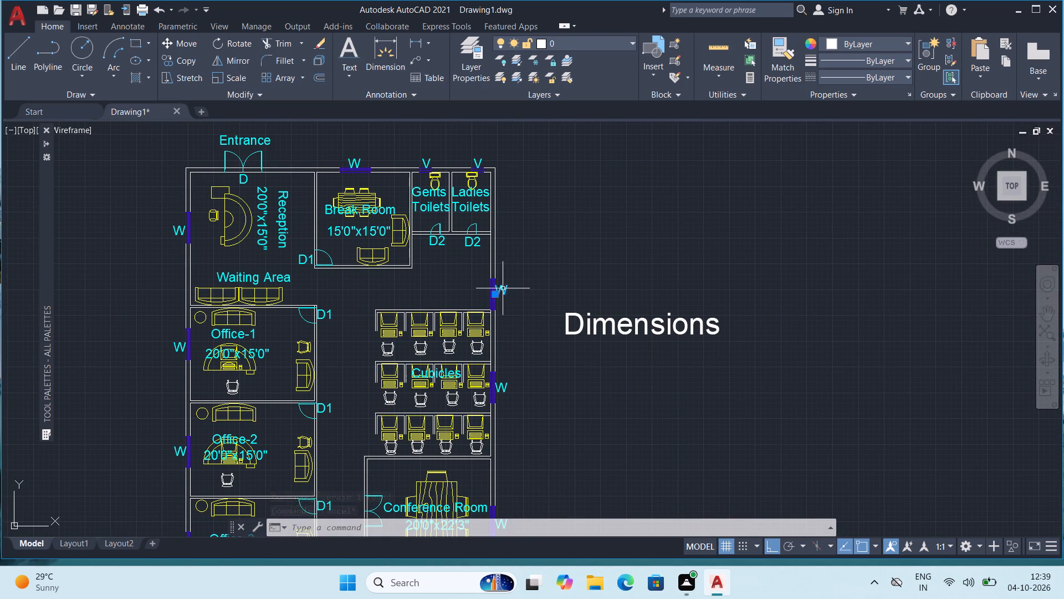
{"action": "key", "text": "ctrl+c"}
{"action": "key", "text": "ctrl+v"}
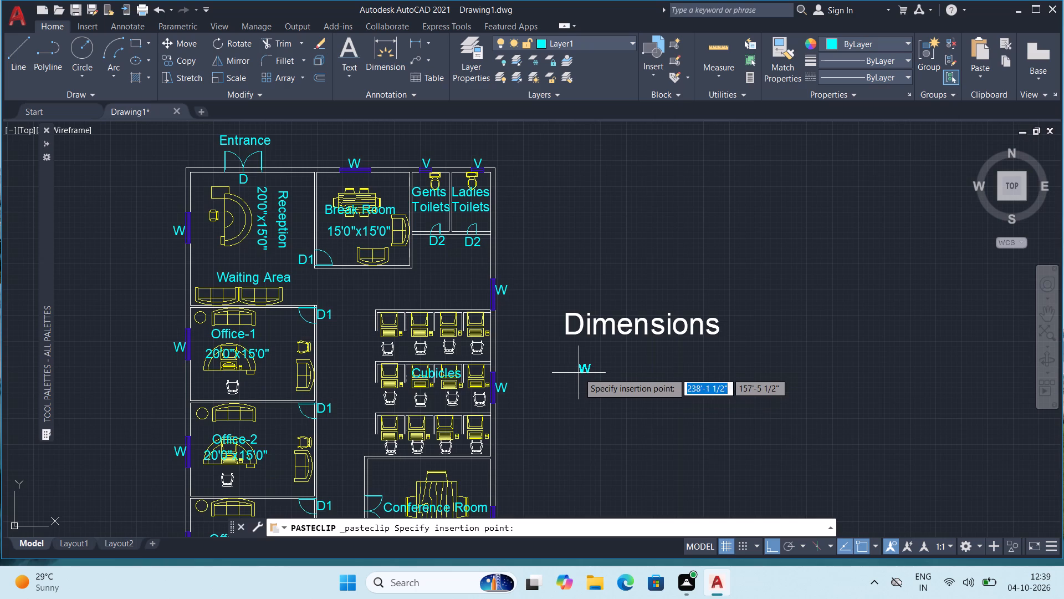
{"action": "scroll", "coordinate": [569, 364], "scroll_direction": "up", "scroll_amount": 1}
{"action": "left_click", "coordinate": [570, 362]}
{"action": "scroll", "coordinate": [588, 361], "scroll_direction": "down", "scroll_amount": 1}
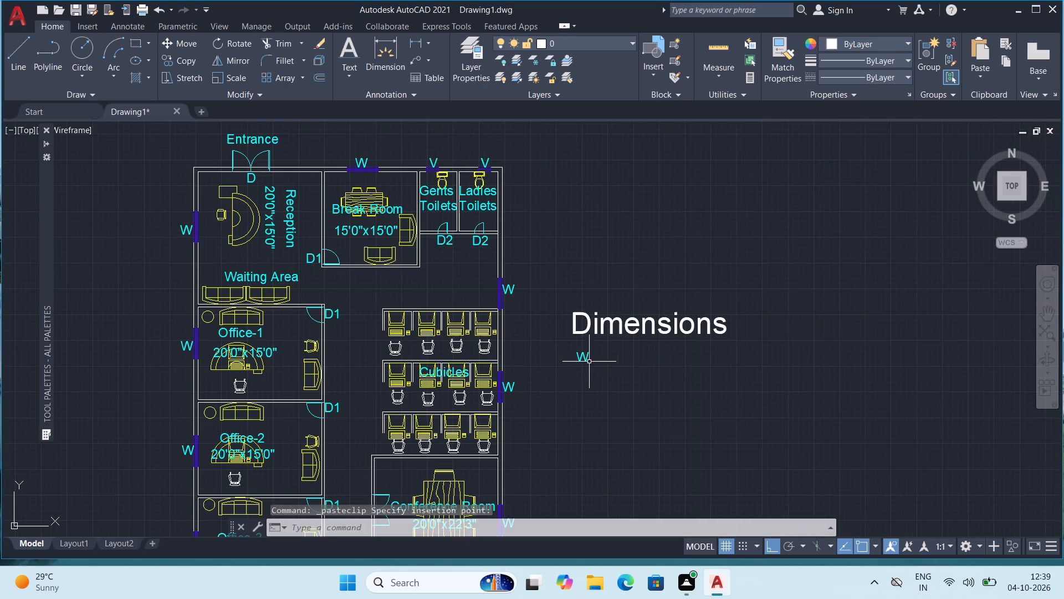
Add single-line text "=", about 11 1/2" high and rotated 270°, in the empty area north of the "Dimensions" heading.
{"action": "scroll", "coordinate": [597, 373], "scroll_direction": "up", "scroll_amount": 1}
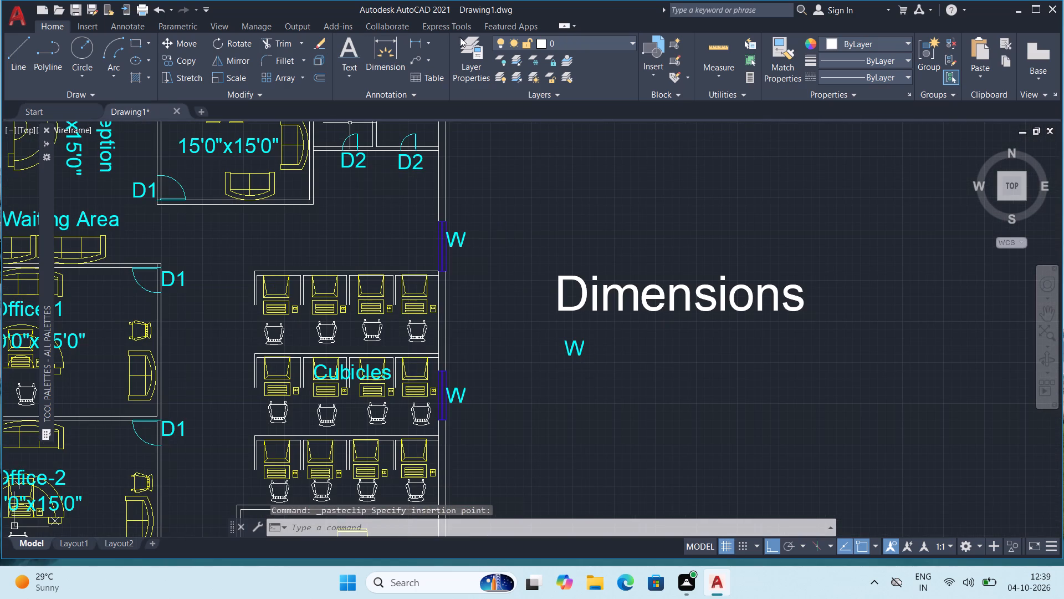
{"action": "left_click", "coordinate": [348, 79]}
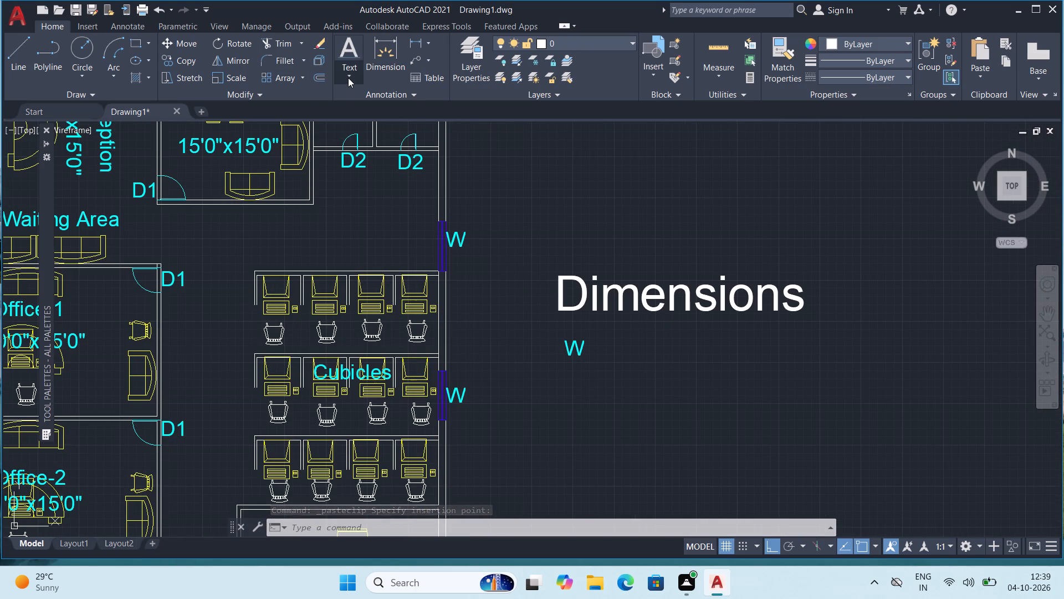
{"action": "left_click", "coordinate": [364, 128]}
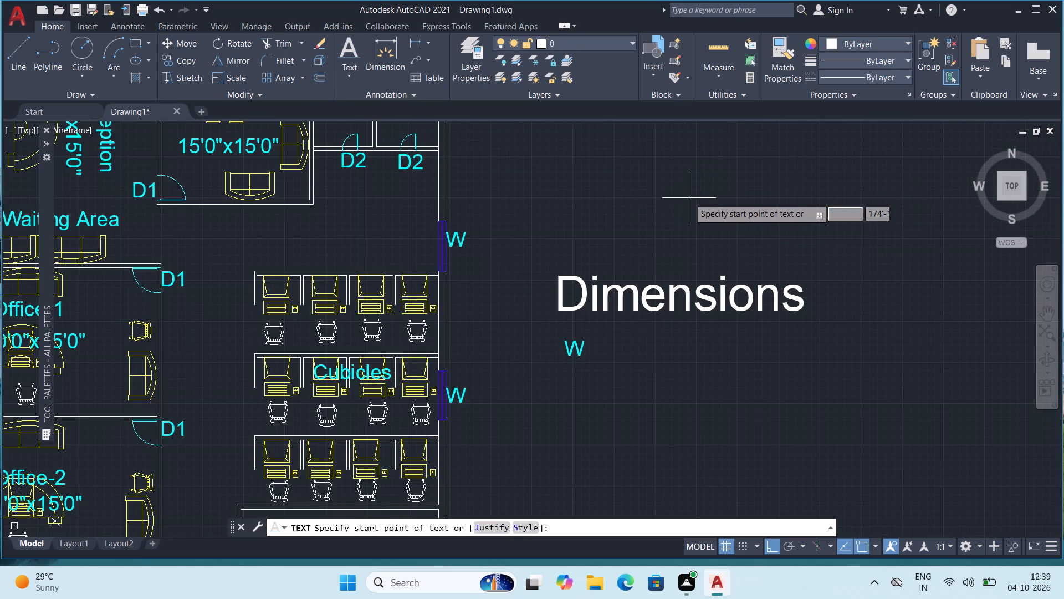
{"action": "left_click", "coordinate": [689, 197]}
{"action": "left_click", "coordinate": [698, 204]}
{"action": "left_click", "coordinate": [697, 216]}
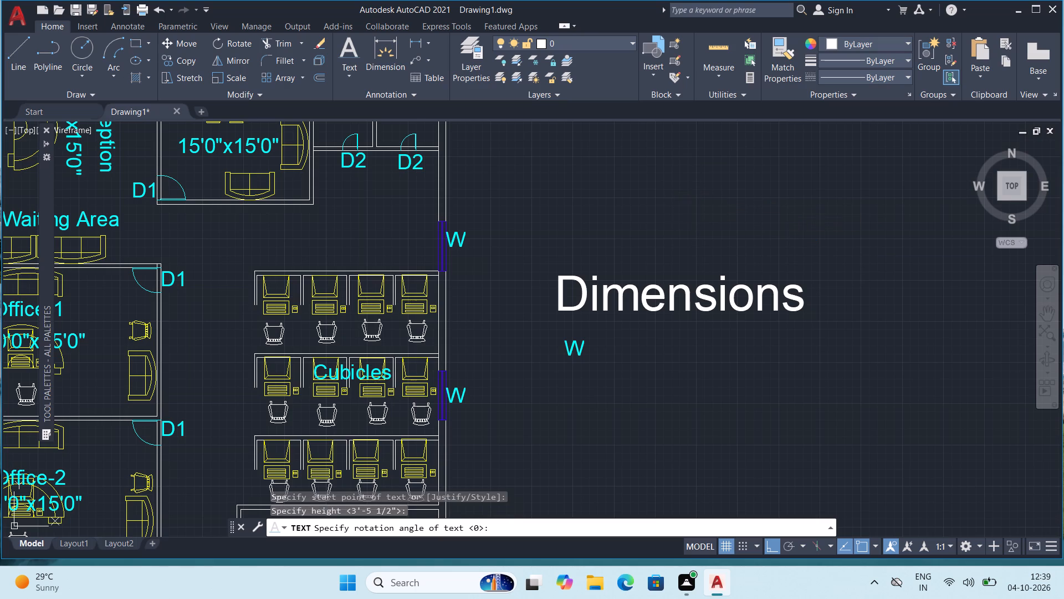
{"action": "type", "text": "=="}
{"action": "key", "text": "BackSpace"}
{"action": "key", "text": "Return"}
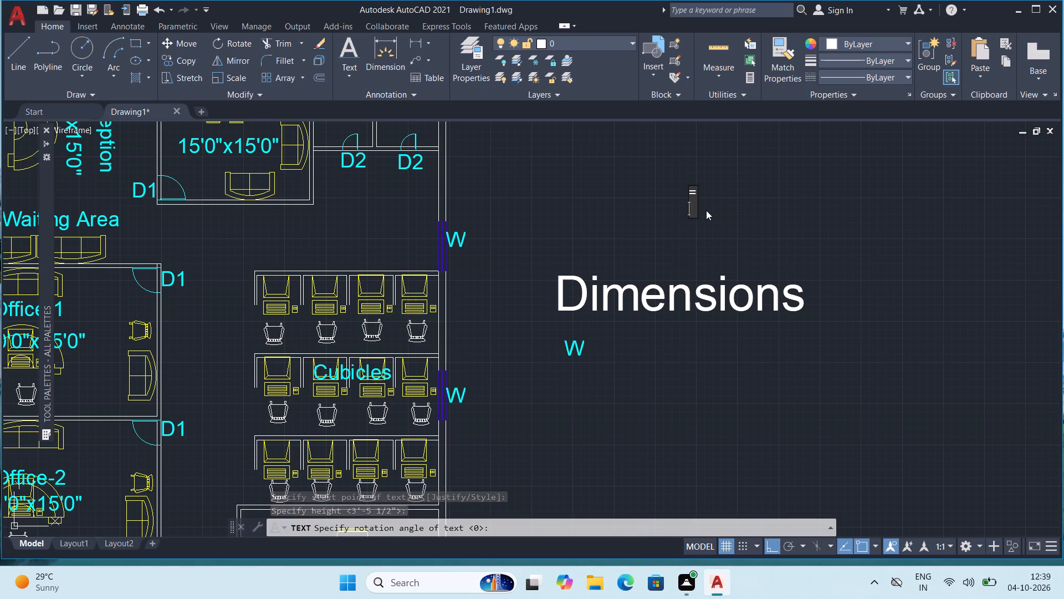
{"action": "key", "text": "Escape"}
Set the "=" text's height to 1'-6" and its rotation to 0.
{"action": "scroll", "coordinate": [700, 205], "scroll_direction": "up", "scroll_amount": 1}
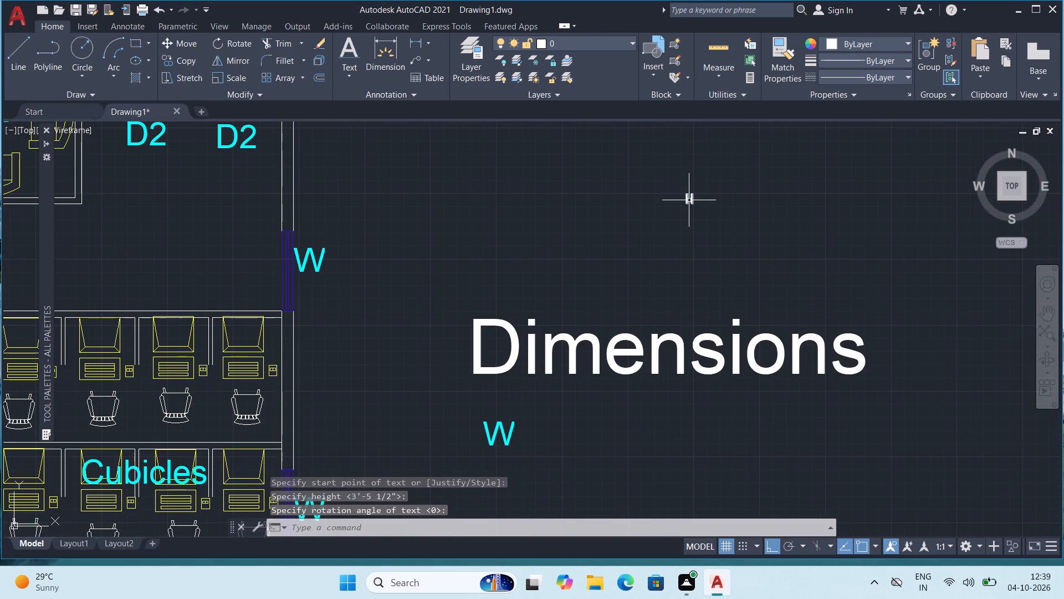
{"action": "left_click", "coordinate": [689, 199]}
{"action": "type", "text": "qp"}
{"action": "key", "text": "Return"}
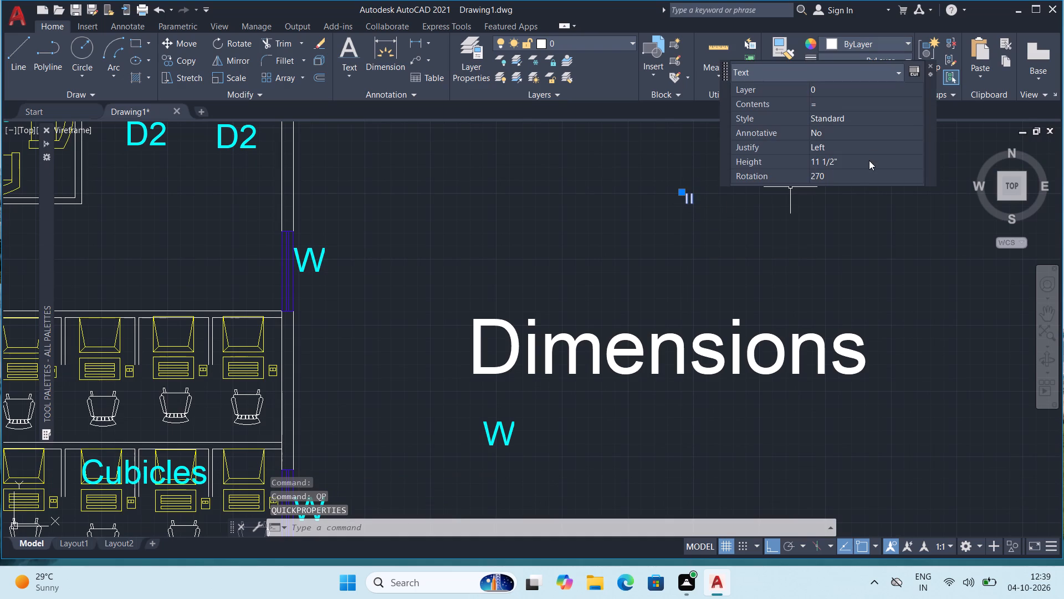
{"action": "left_click", "coordinate": [869, 160]}
{"action": "type", "text": "1'"}
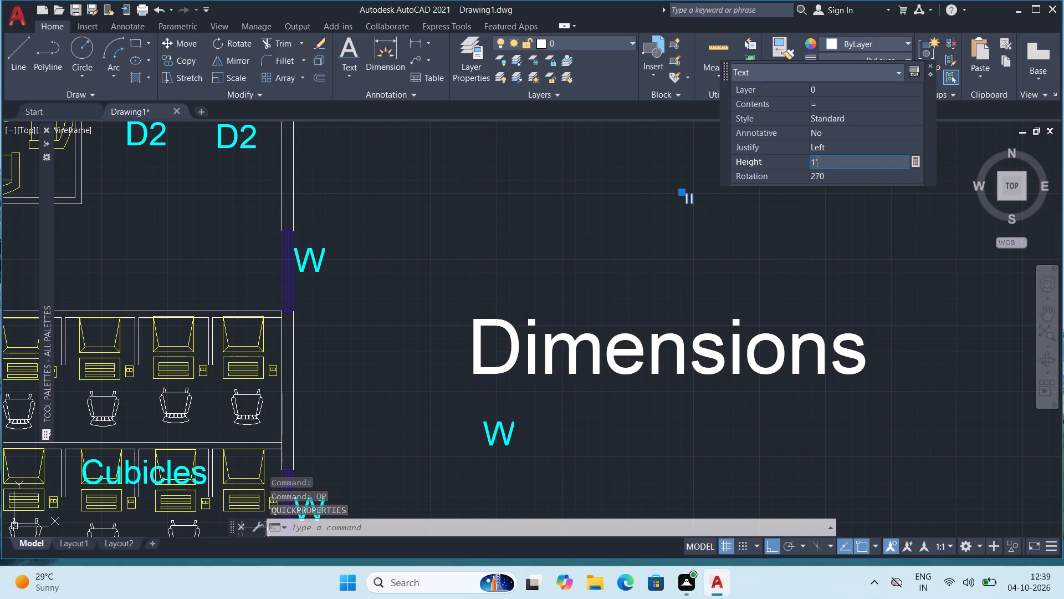
{"action": "key", "text": "6"}
{"action": "key", "text": "shift+quotedbl"}
{"action": "key", "text": "Return"}
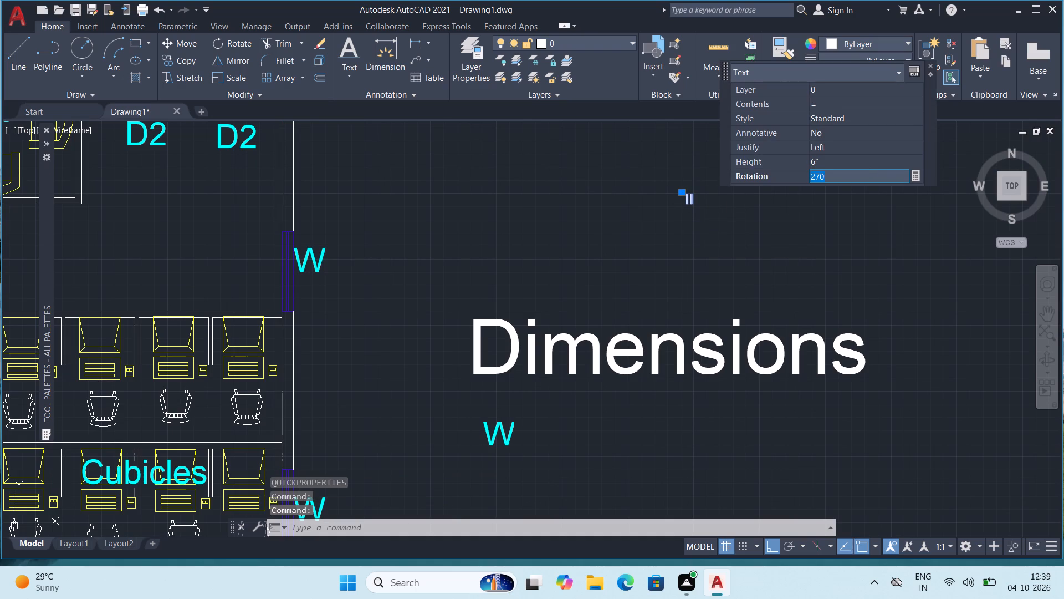
{"action": "left_click", "coordinate": [855, 162]}
{"action": "type", "text": "1'"}
{"action": "type", "text": "6\""}
{"action": "key", "text": "Return"}
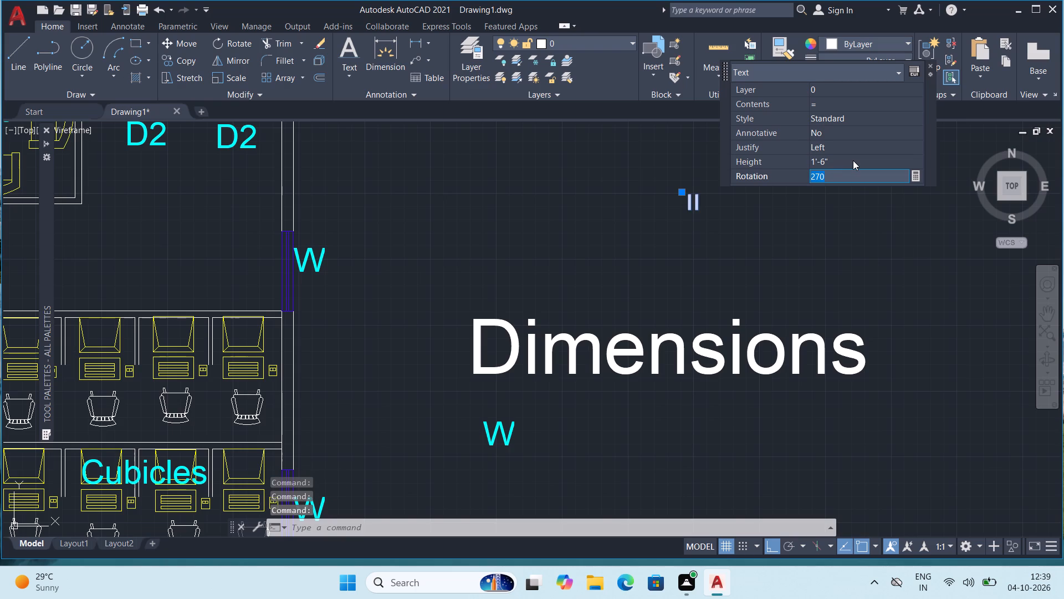
{"action": "key", "text": "0"}
{"action": "key", "text": "Return"}
{"action": "key", "text": "Escape"}
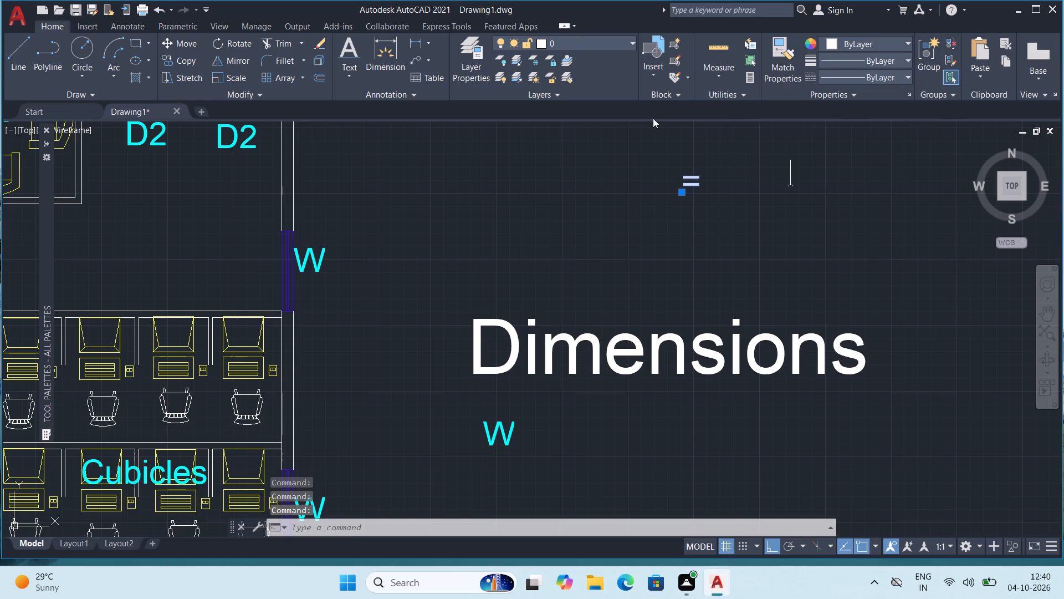
{"action": "left_click", "coordinate": [695, 178]}
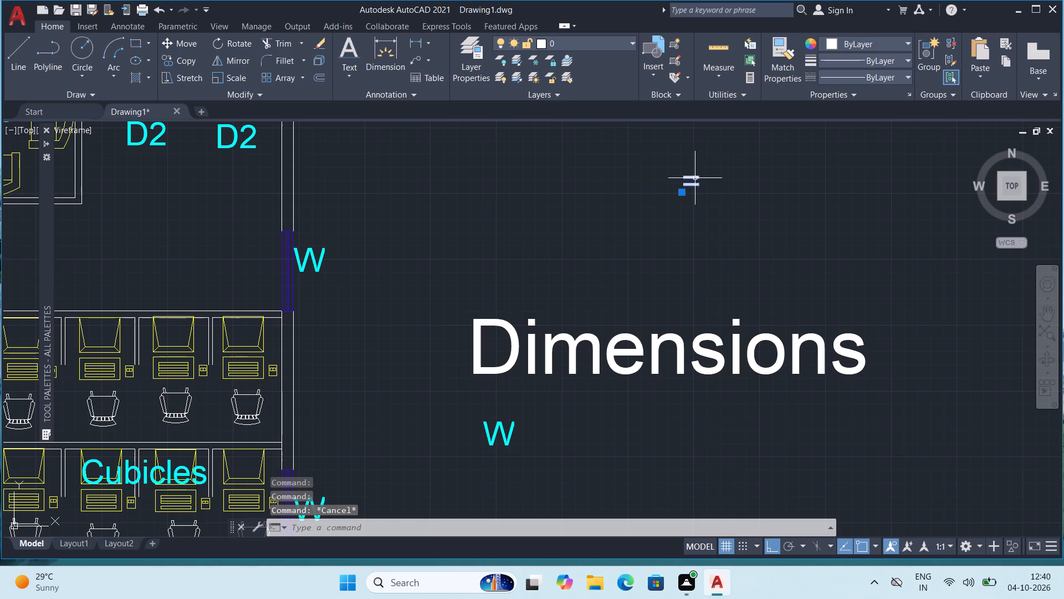
{"action": "key", "text": "Escape"}
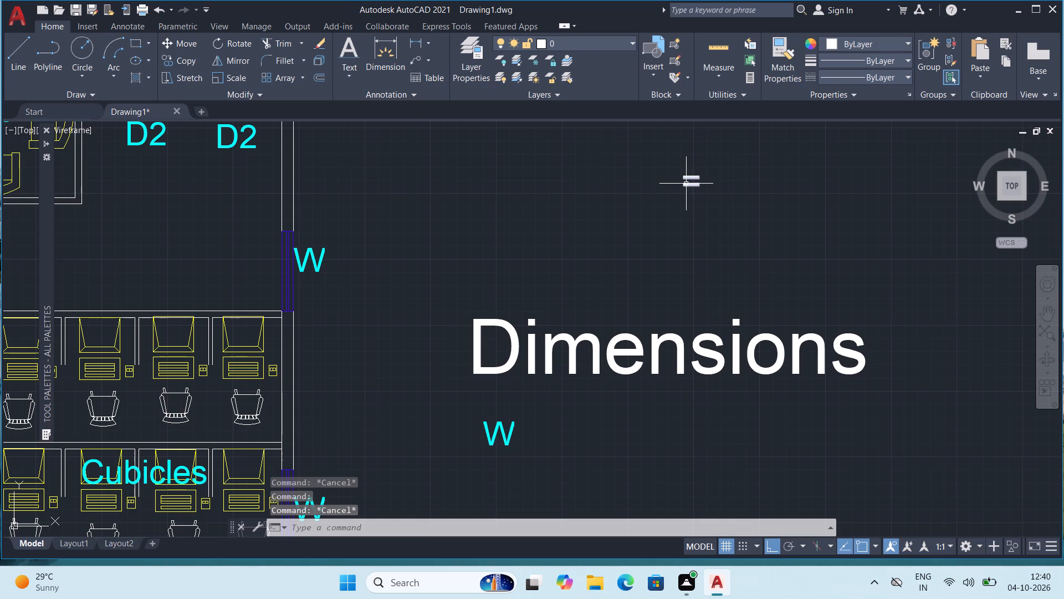
Copy the "=" text to just east of the "W" label under the "Dimensions" heading.
{"action": "left_click", "coordinate": [686, 184]}
{"action": "key", "text": "ctrl+c"}
{"action": "key", "text": "ctrl+v"}
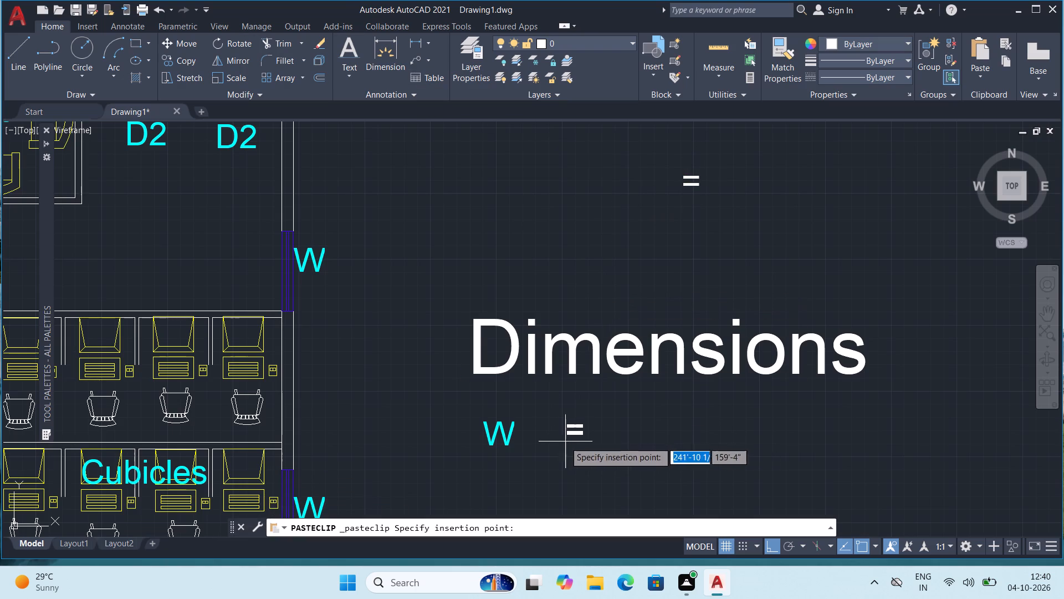
{"action": "left_click", "coordinate": [561, 441]}
{"action": "scroll", "coordinate": [588, 428], "scroll_direction": "down", "scroll_amount": 1}
{"action": "middle_click_drag", "start_coordinate": [585, 436], "coordinate": [633, 361]}
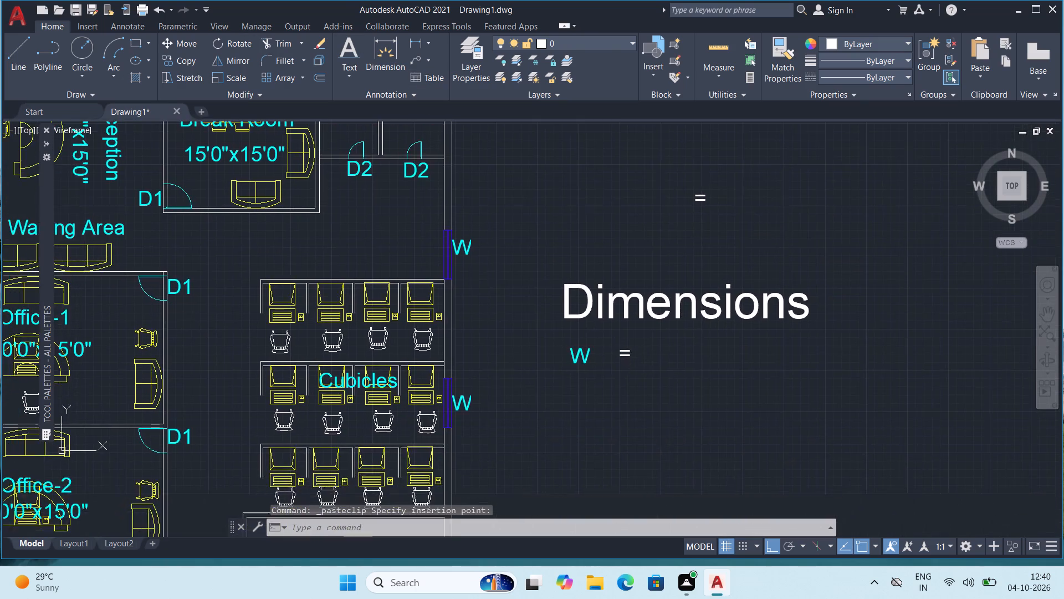
Copy the "=" text beside the legend's "W" label to the empty spot just northwest of the "Dimensions" heading.
{"action": "scroll", "coordinate": [636, 350], "scroll_direction": "up", "scroll_amount": 1}
{"action": "left_click", "coordinate": [619, 358]}
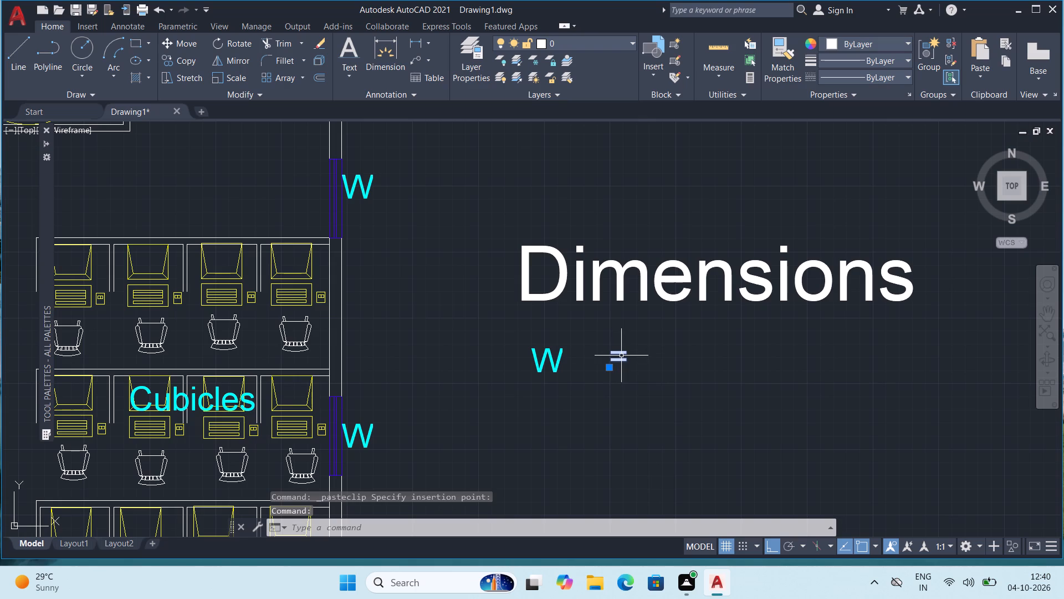
{"action": "key", "text": "ctrl+c"}
{"action": "key", "text": "ctrl+v"}
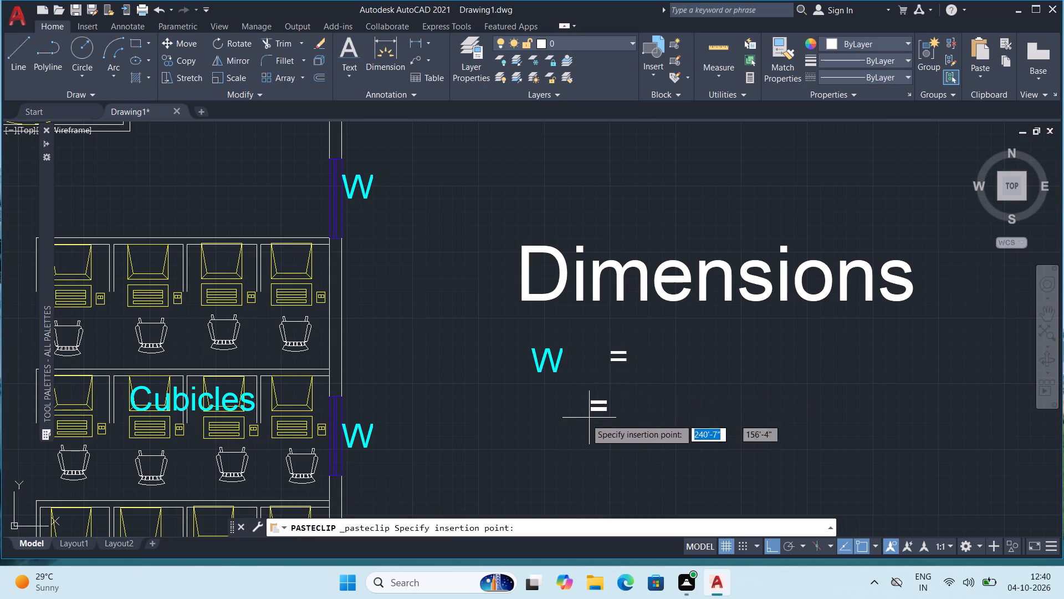
{"action": "left_click", "coordinate": [469, 227]}
Replace the "=" text beside the legend's "W" label with a copy placed closer to the label's east side.
{"action": "left_click", "coordinate": [621, 359]}
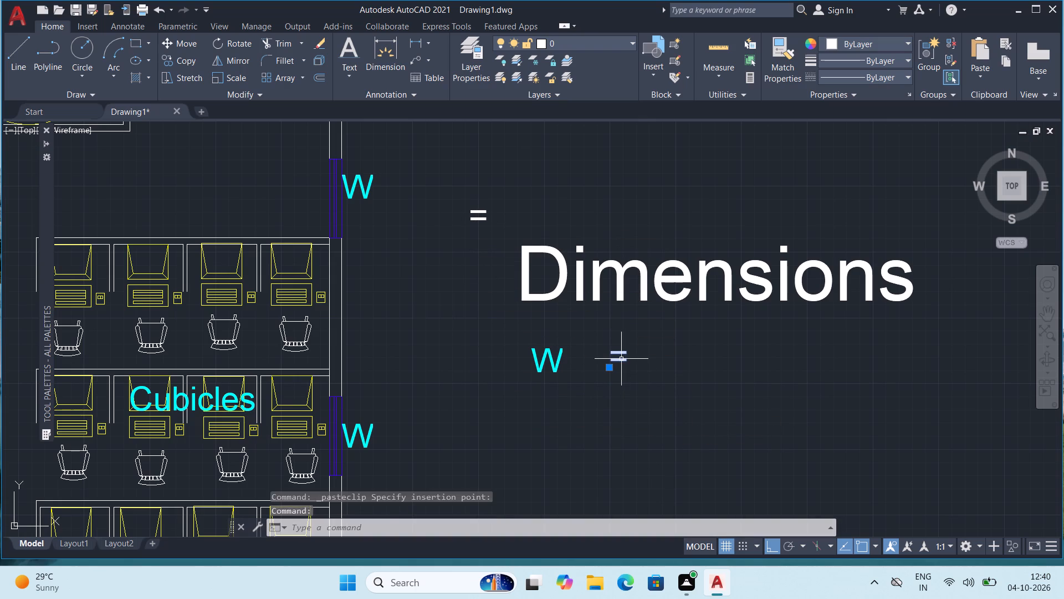
{"action": "key", "text": "Delete"}
{"action": "key", "text": "ctrl+v"}
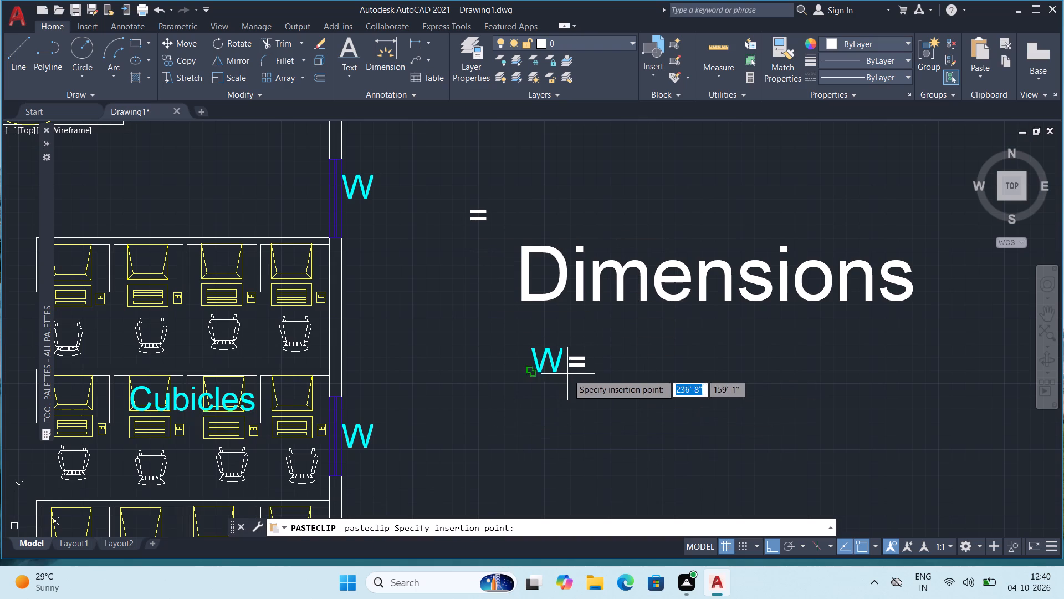
{"action": "left_click", "coordinate": [569, 374]}
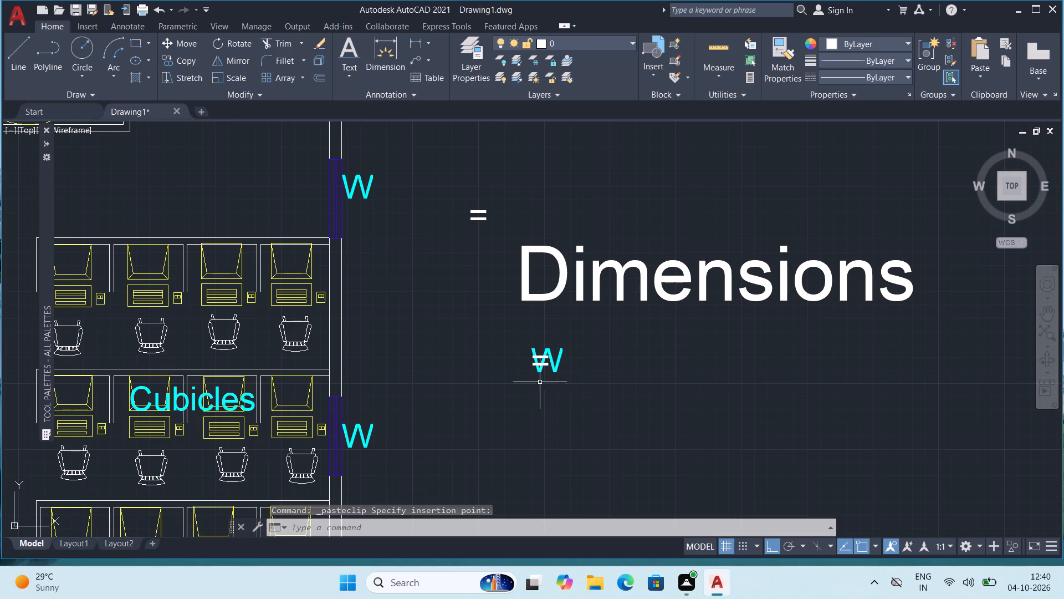
{"action": "left_click", "coordinate": [542, 364]}
{"action": "key", "text": "Delete"}
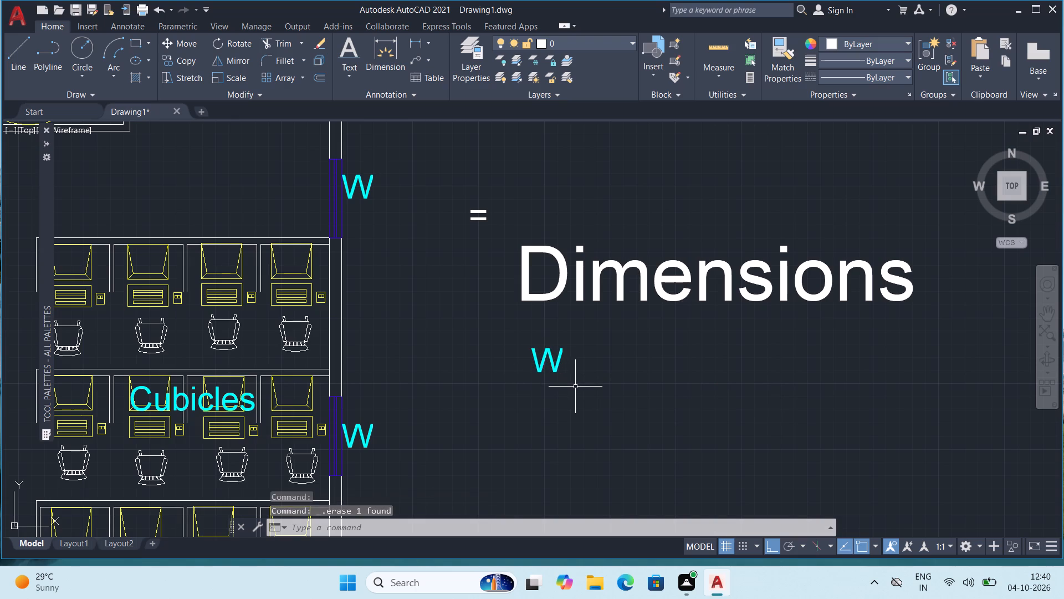
{"action": "key", "text": "ctrl+v"}
{"action": "left_click", "coordinate": [582, 369]}
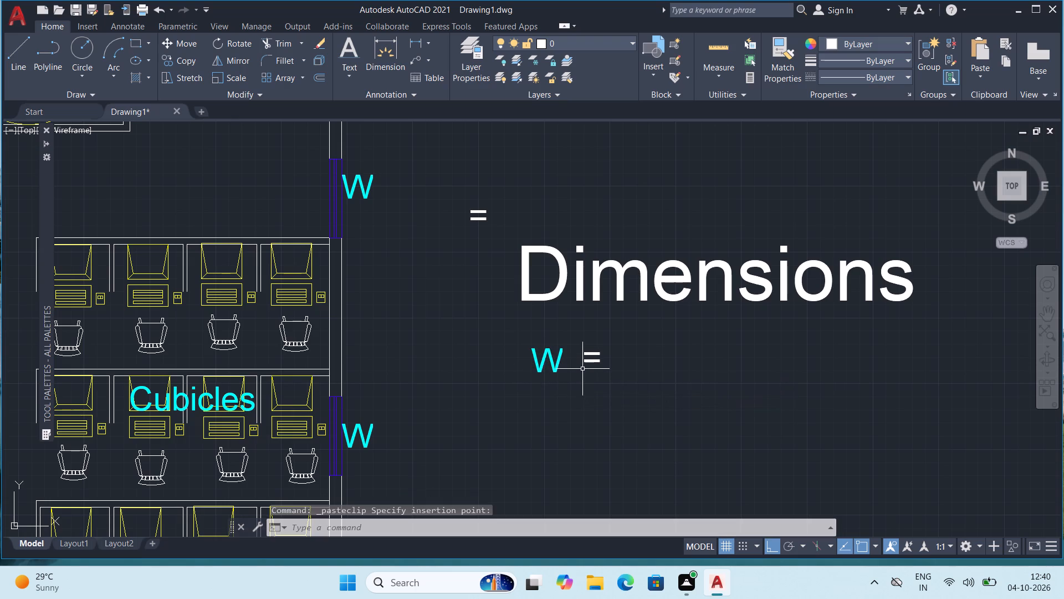
Add horizontal single-line text 5'0"x4'0", about 2'-5" high, in the empty area northeast of the "Dimensions" heading.
{"action": "scroll", "coordinate": [612, 357], "scroll_direction": "down", "scroll_amount": 1}
{"action": "middle_click_drag", "start_coordinate": [590, 392], "coordinate": [596, 406]}
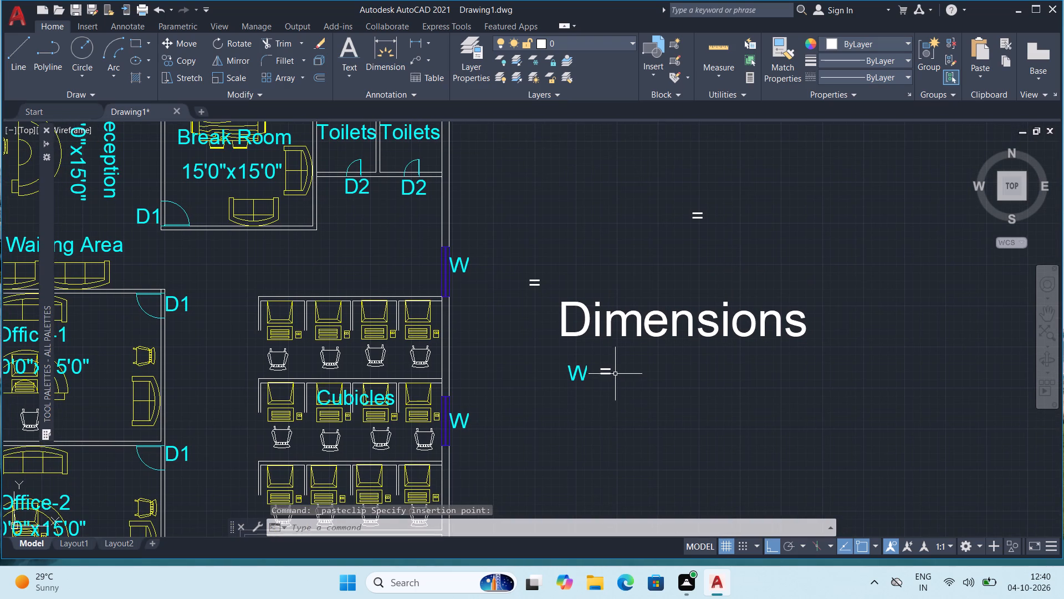
{"action": "scroll", "coordinate": [615, 374], "scroll_direction": "up", "scroll_amount": 1}
{"action": "scroll", "coordinate": [637, 284], "scroll_direction": "down", "scroll_amount": 1}
{"action": "middle_click_drag", "start_coordinate": [704, 262], "coordinate": [663, 334]}
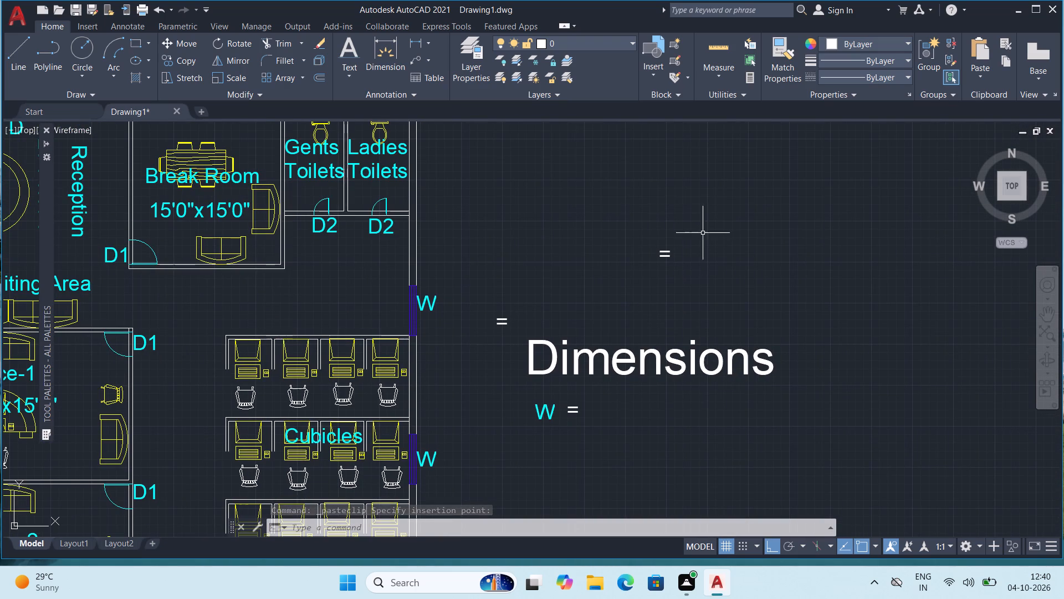
{"action": "left_click", "coordinate": [352, 77]}
{"action": "left_click", "coordinate": [374, 129]}
{"action": "left_click", "coordinate": [764, 200]}
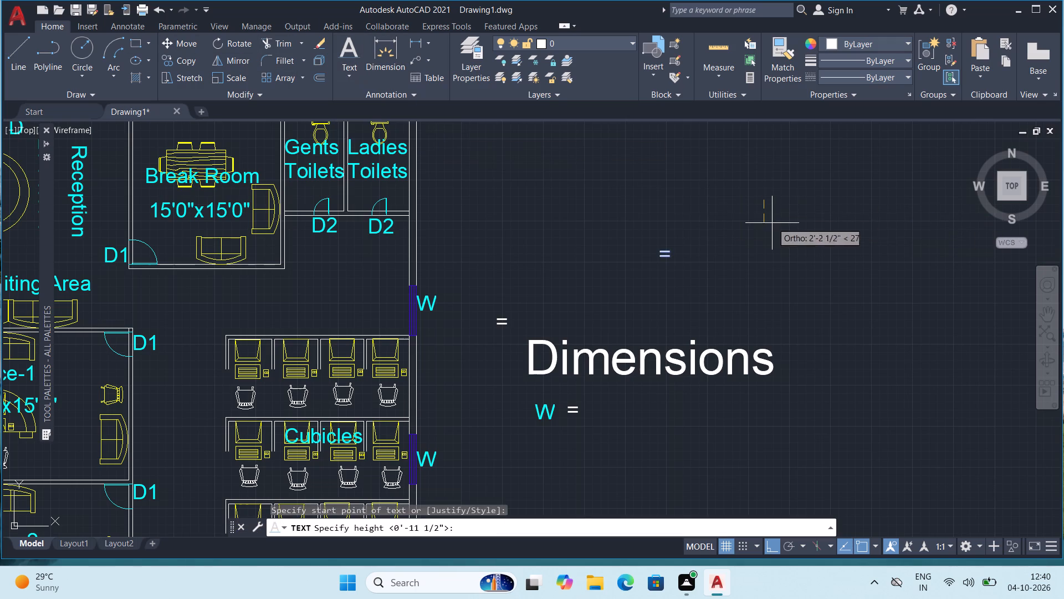
{"action": "left_click", "coordinate": [773, 224]}
{"action": "left_click", "coordinate": [782, 207]}
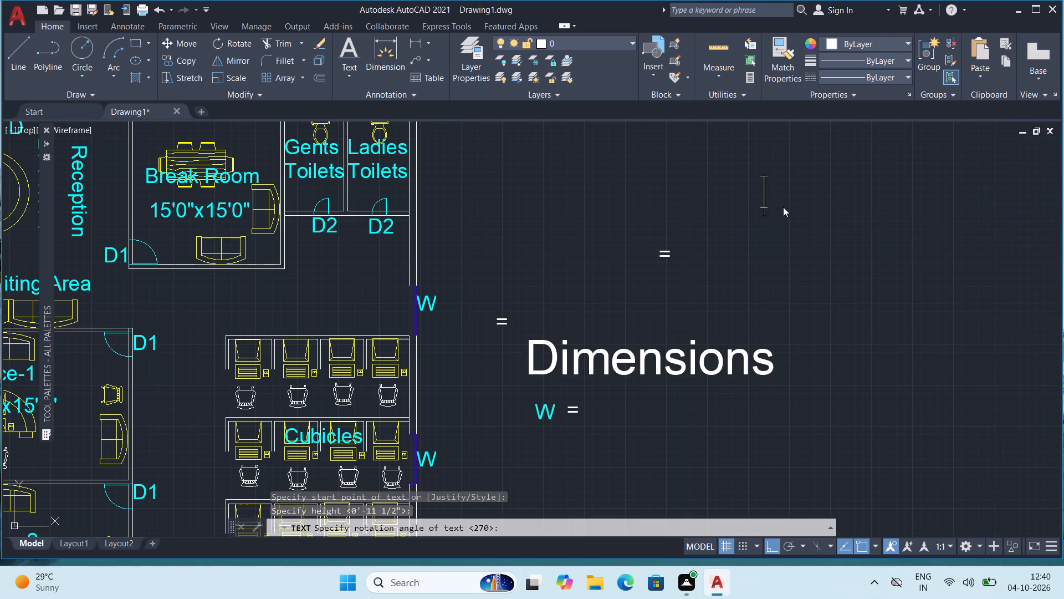
{"action": "type", "text": "5'0\""}
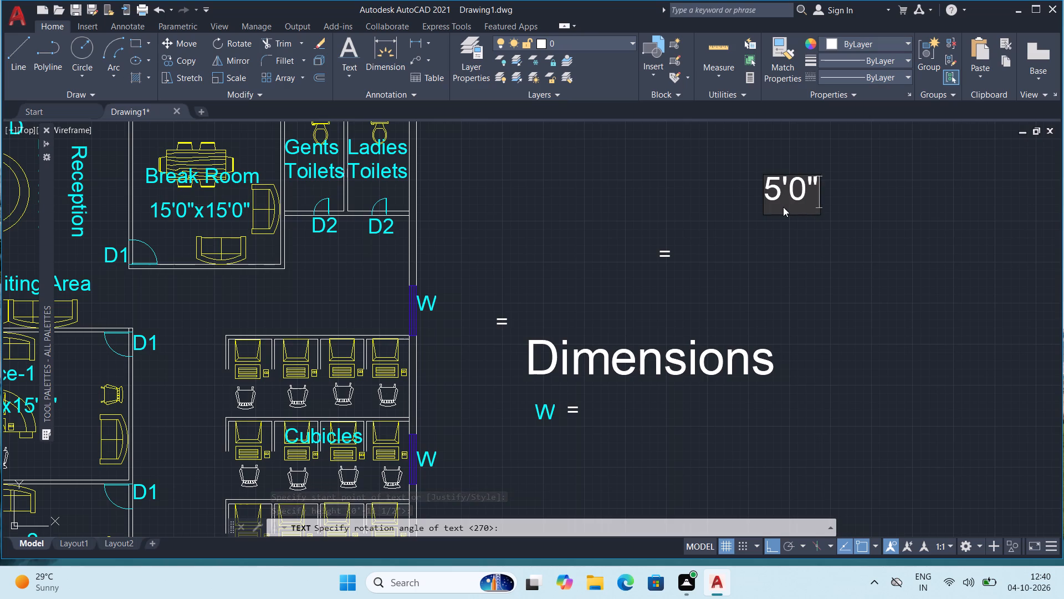
{"action": "key", "text": "x"}
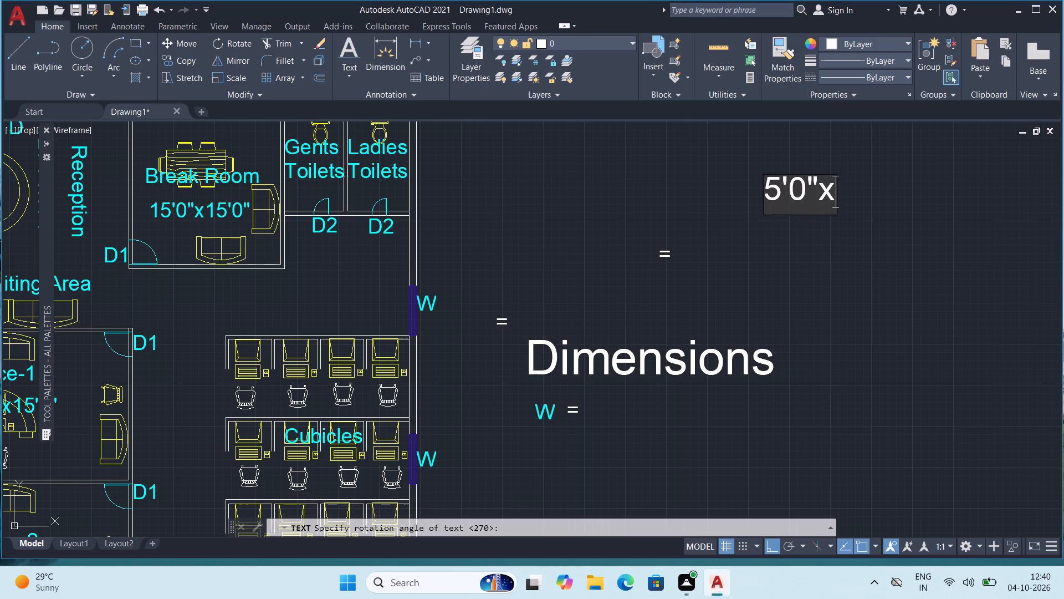
{"action": "type", "text": "4'0\""}
{"action": "key", "text": "Return"}
{"action": "key", "text": "Escape"}
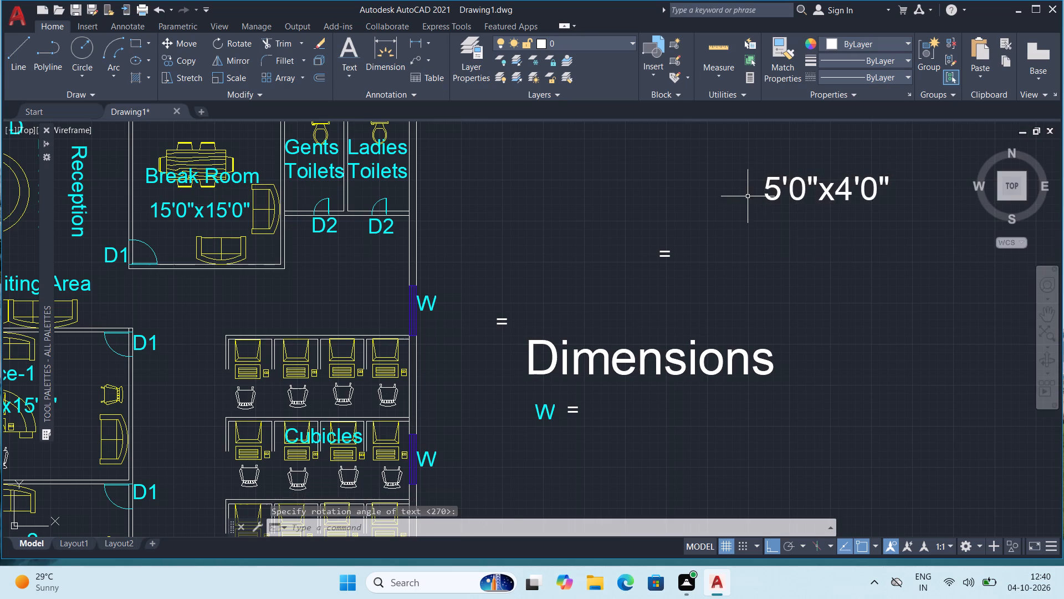
Set the height of the 5'0"x4'0" text to 1'-6".
{"action": "scroll", "coordinate": [862, 197], "scroll_direction": "down", "scroll_amount": 1}
{"action": "left_click", "coordinate": [838, 192]}
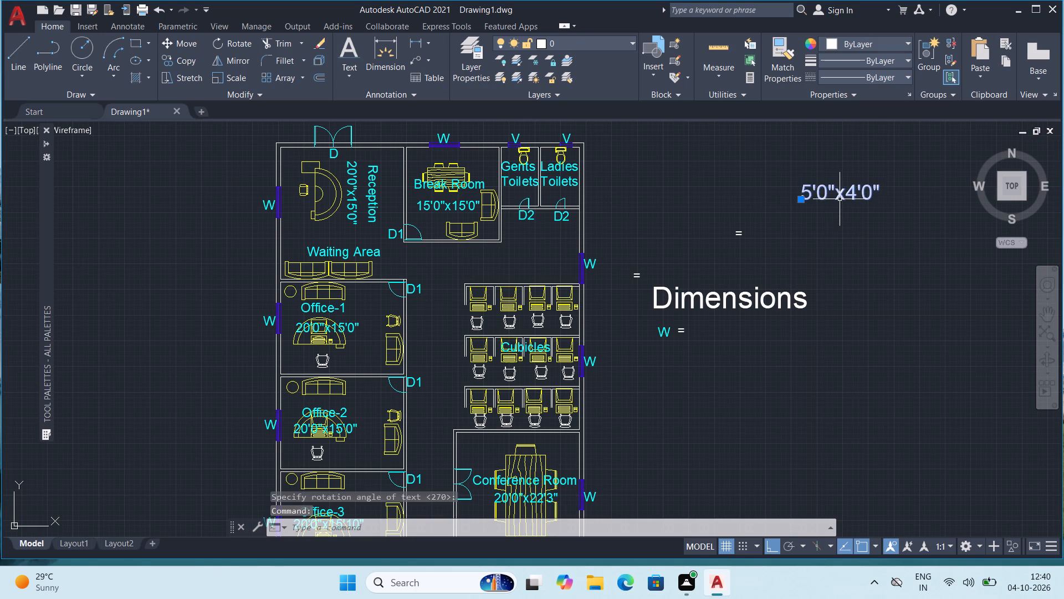
{"action": "key", "text": "q"}
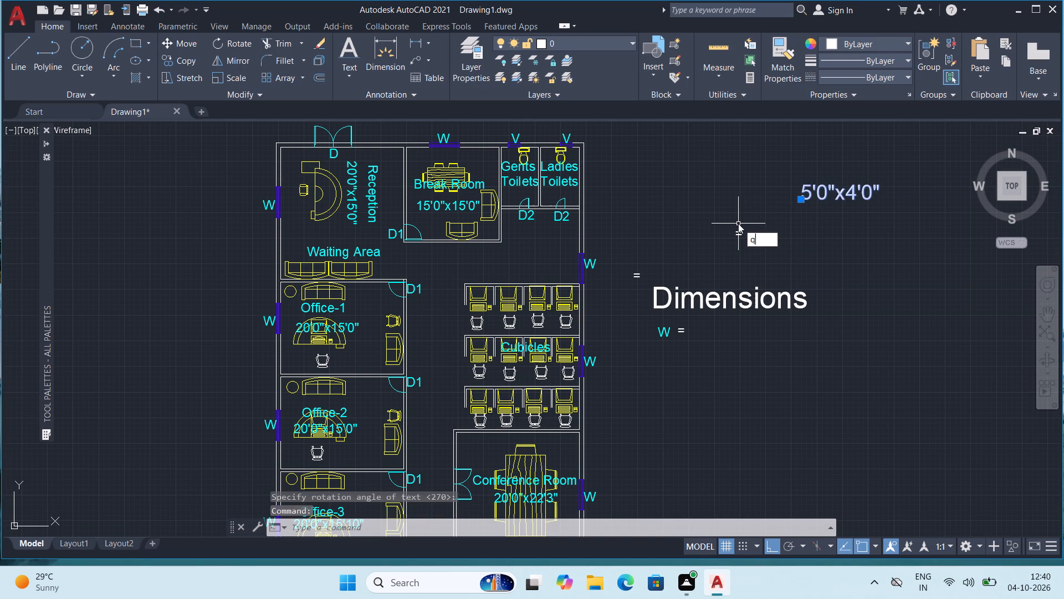
{"action": "key", "text": "p"}
{"action": "key", "text": "Return"}
{"action": "left_click", "coordinate": [897, 196]}
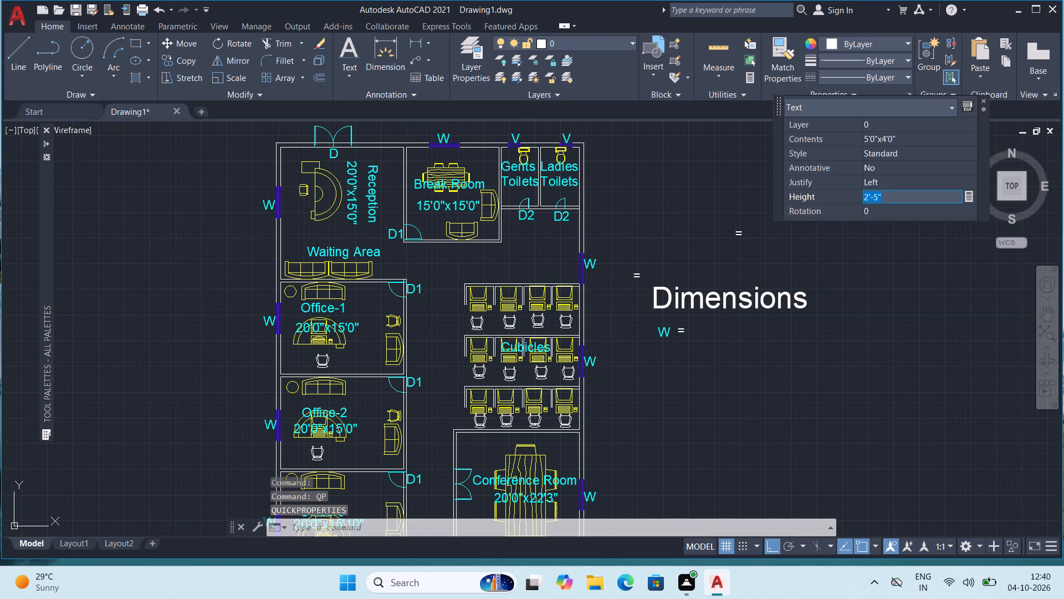
{"action": "type", "text": "1'"}
{"action": "key", "text": "6"}
{"action": "key", "text": "shift+quotedbl"}
{"action": "key", "text": "Return"}
{"action": "key", "text": "grave"}
{"action": "key", "text": "Escape"}
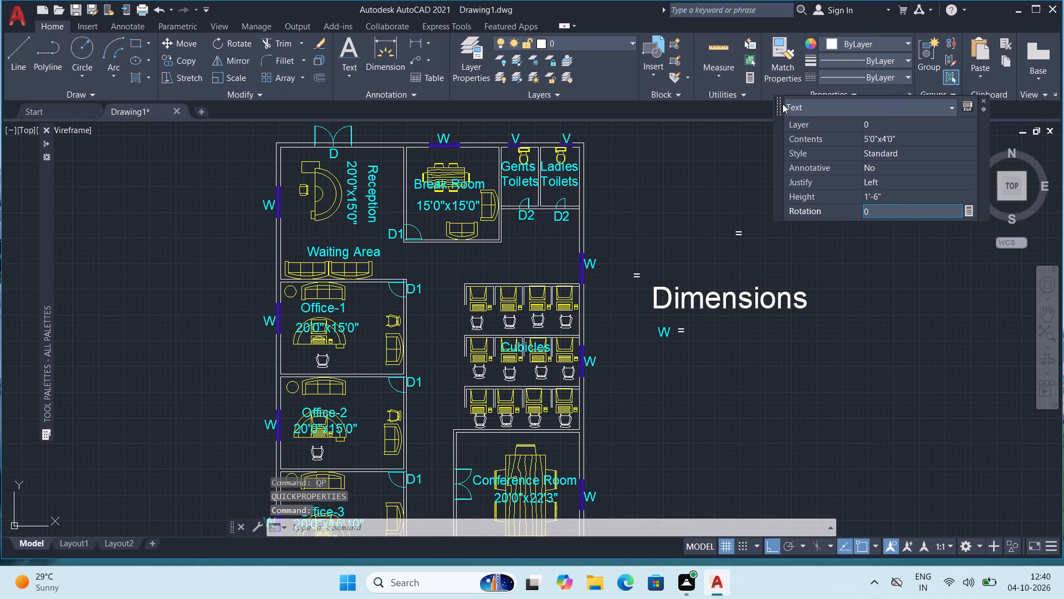
{"action": "key", "text": "Escape"}
{"action": "left_click", "coordinate": [981, 101]}
{"action": "left_click", "coordinate": [982, 100]}
{"action": "scroll", "coordinate": [841, 203], "scroll_direction": "up", "scroll_amount": 2}
{"action": "key", "text": "Escape"}
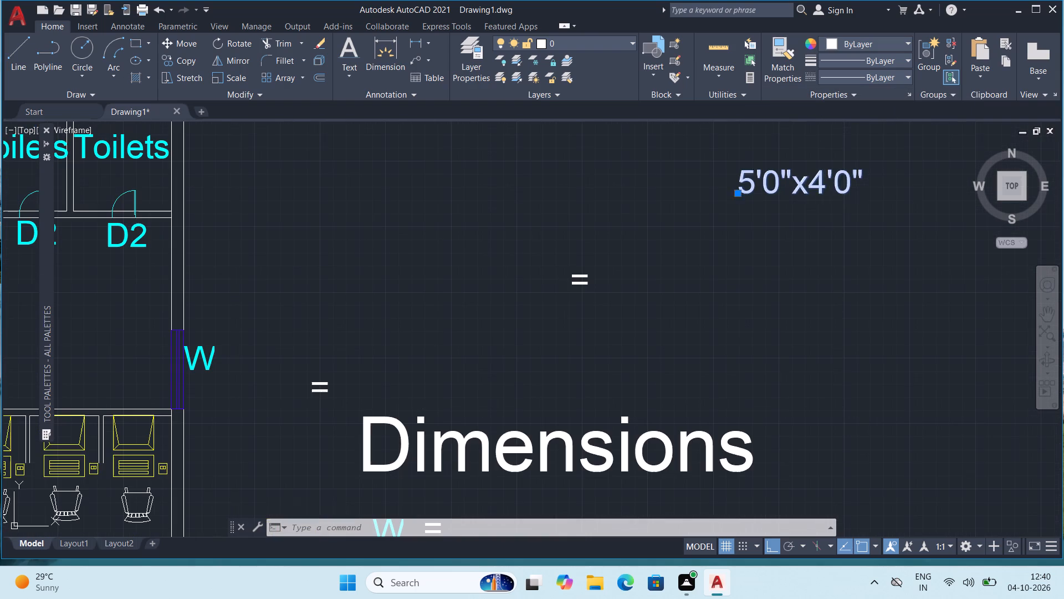
Copy the 5'0"x4'0" text to just east of the "W =" entry under the "Dimensions" heading.
{"action": "left_click", "coordinate": [819, 181]}
{"action": "scroll", "coordinate": [820, 182], "scroll_direction": "down", "scroll_amount": 2}
{"action": "scroll", "coordinate": [827, 247], "scroll_direction": "up", "scroll_amount": 1}
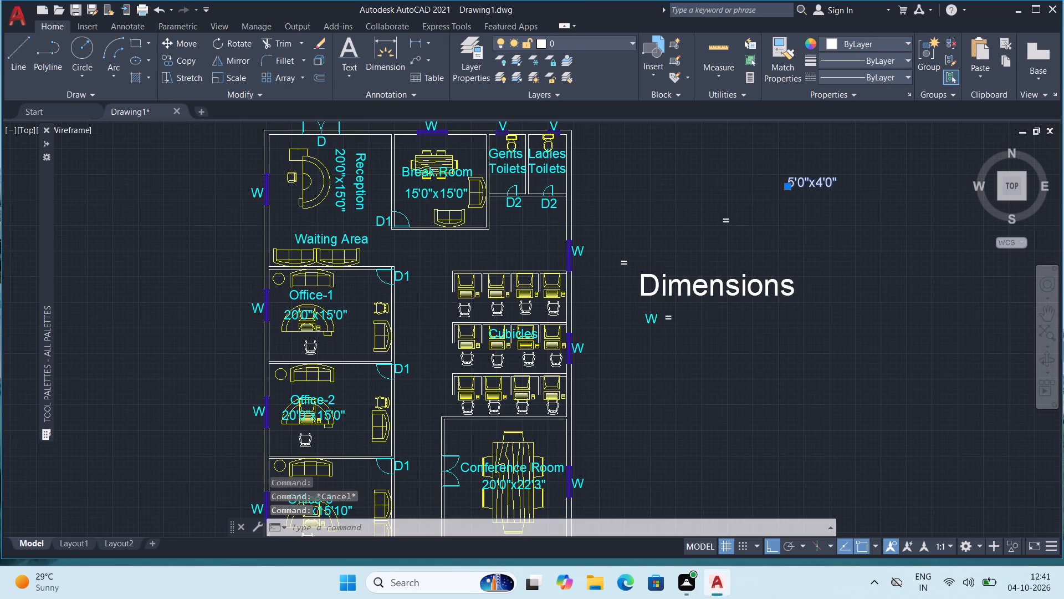
{"action": "key", "text": "ctrl+c"}
{"action": "key", "text": "ctrl+v"}
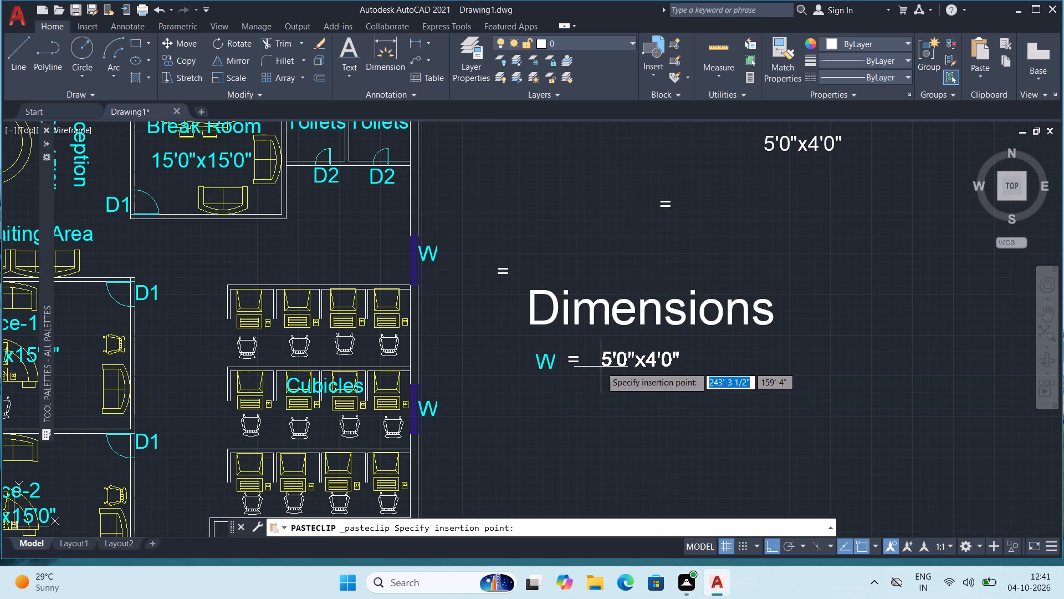
{"action": "left_click", "coordinate": [601, 366]}
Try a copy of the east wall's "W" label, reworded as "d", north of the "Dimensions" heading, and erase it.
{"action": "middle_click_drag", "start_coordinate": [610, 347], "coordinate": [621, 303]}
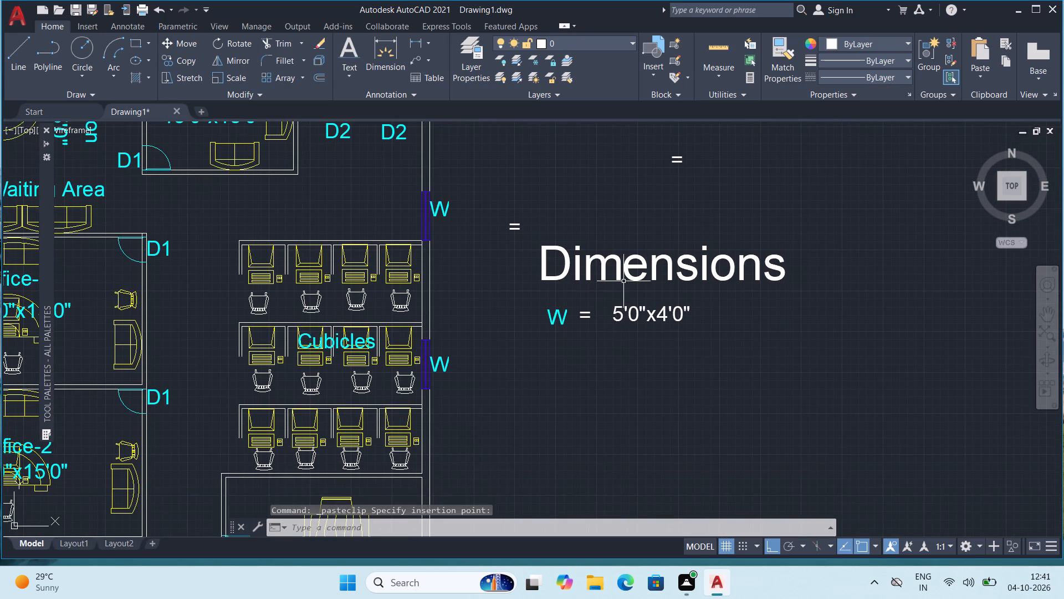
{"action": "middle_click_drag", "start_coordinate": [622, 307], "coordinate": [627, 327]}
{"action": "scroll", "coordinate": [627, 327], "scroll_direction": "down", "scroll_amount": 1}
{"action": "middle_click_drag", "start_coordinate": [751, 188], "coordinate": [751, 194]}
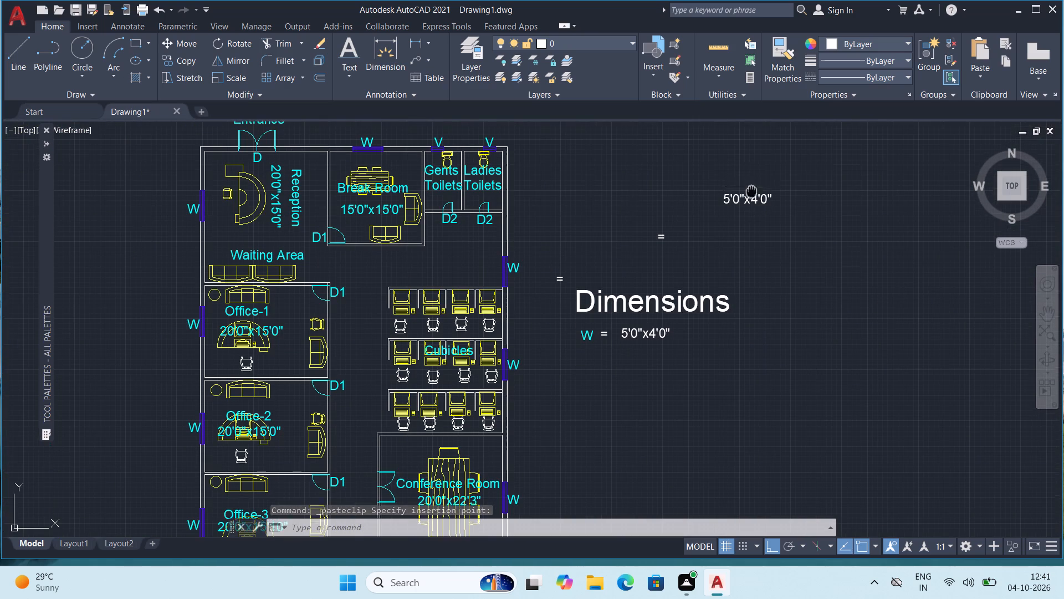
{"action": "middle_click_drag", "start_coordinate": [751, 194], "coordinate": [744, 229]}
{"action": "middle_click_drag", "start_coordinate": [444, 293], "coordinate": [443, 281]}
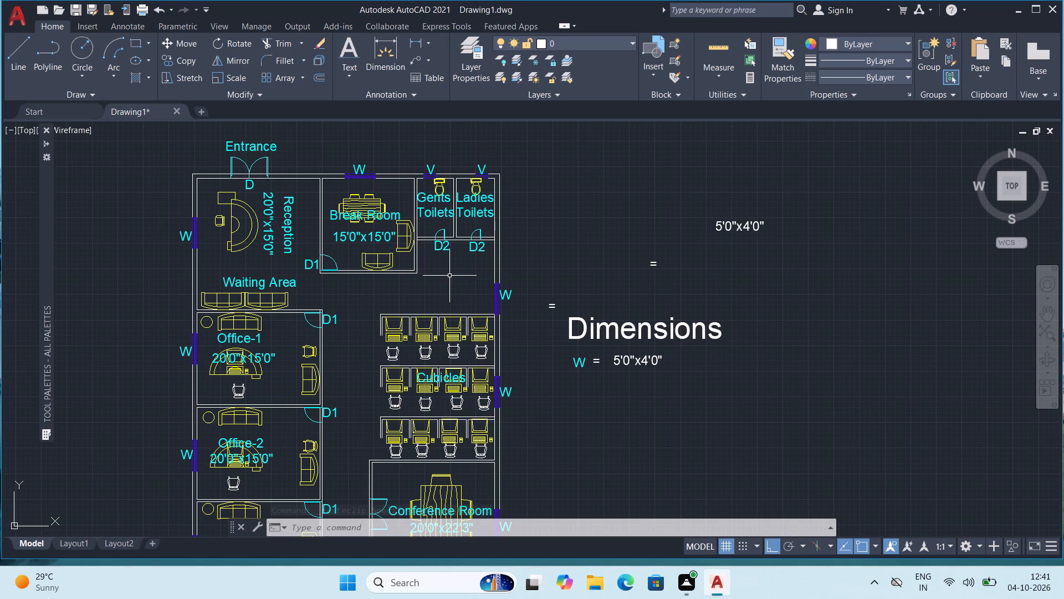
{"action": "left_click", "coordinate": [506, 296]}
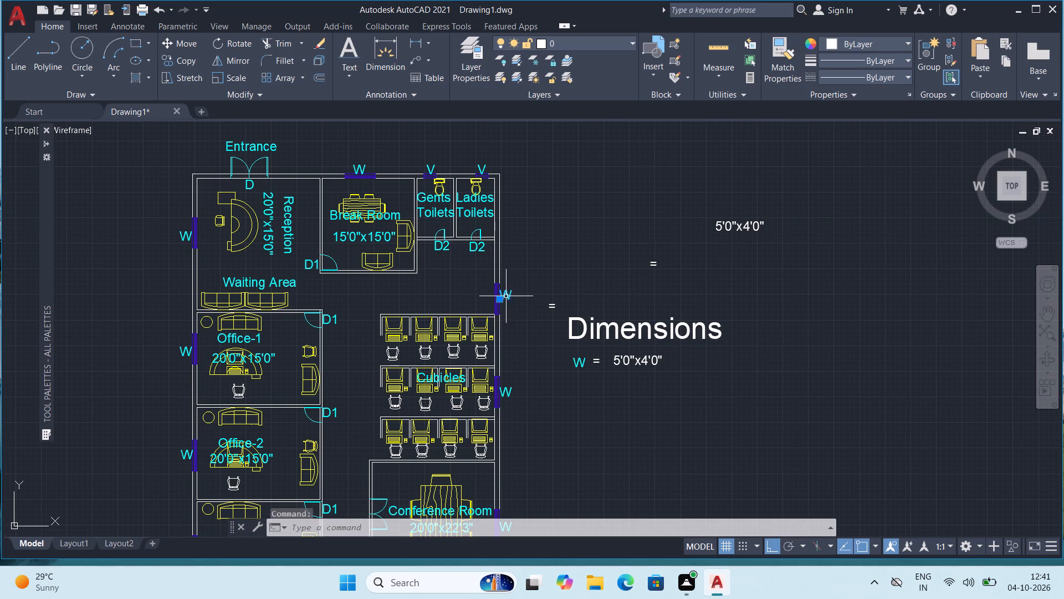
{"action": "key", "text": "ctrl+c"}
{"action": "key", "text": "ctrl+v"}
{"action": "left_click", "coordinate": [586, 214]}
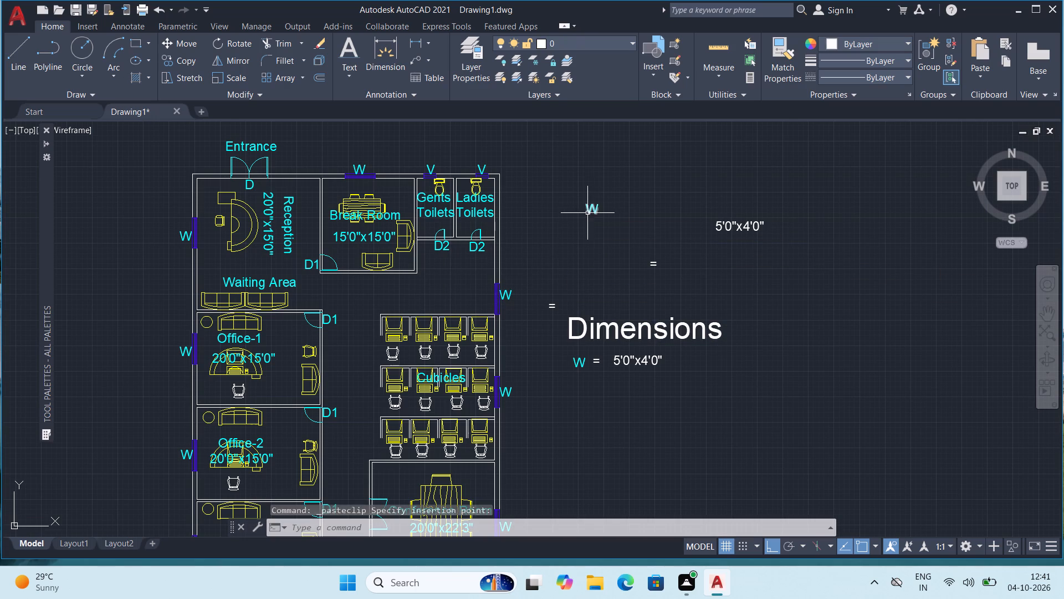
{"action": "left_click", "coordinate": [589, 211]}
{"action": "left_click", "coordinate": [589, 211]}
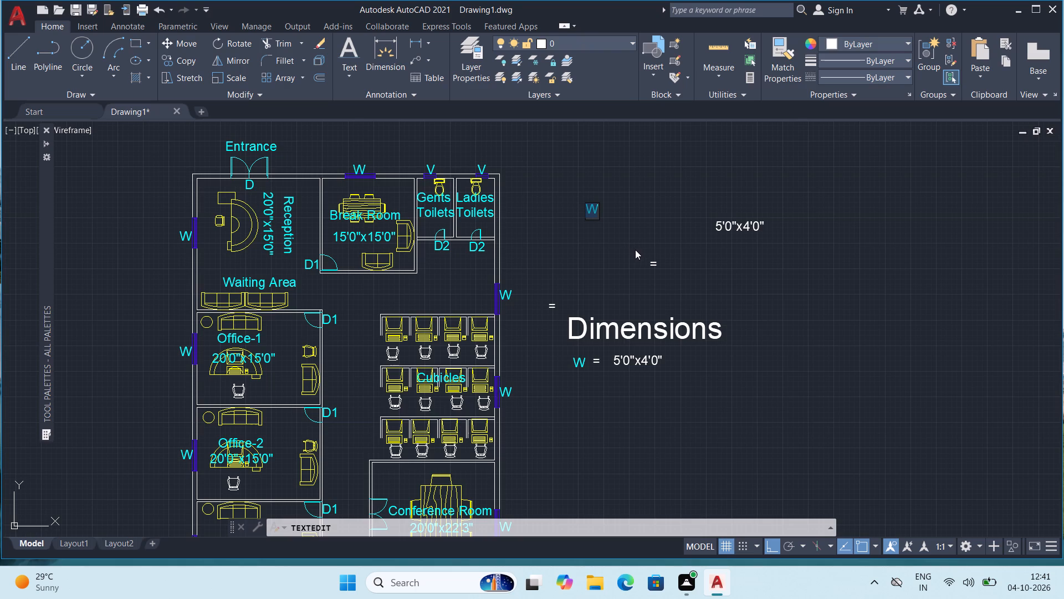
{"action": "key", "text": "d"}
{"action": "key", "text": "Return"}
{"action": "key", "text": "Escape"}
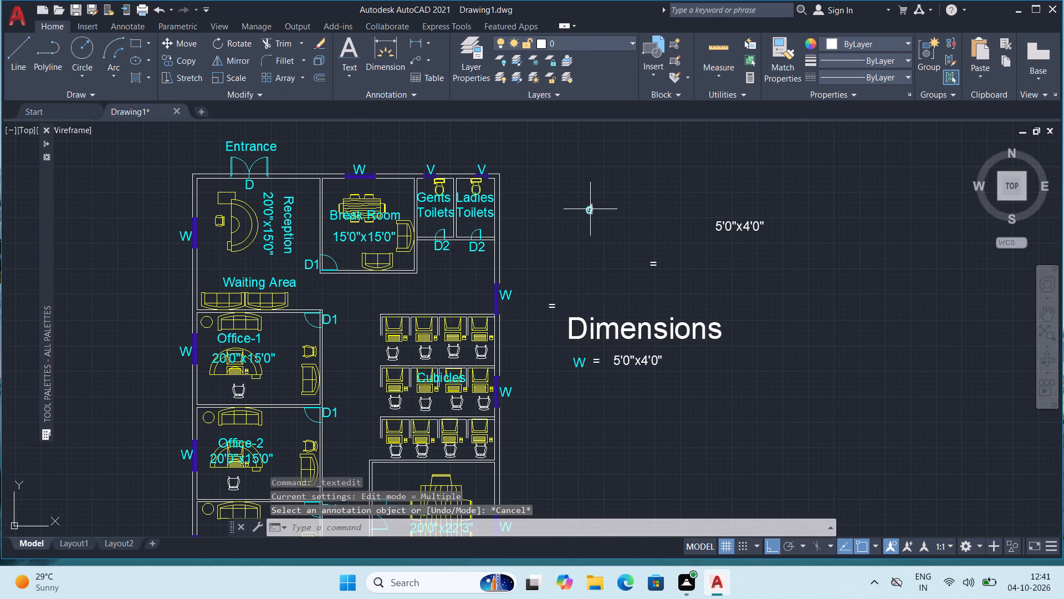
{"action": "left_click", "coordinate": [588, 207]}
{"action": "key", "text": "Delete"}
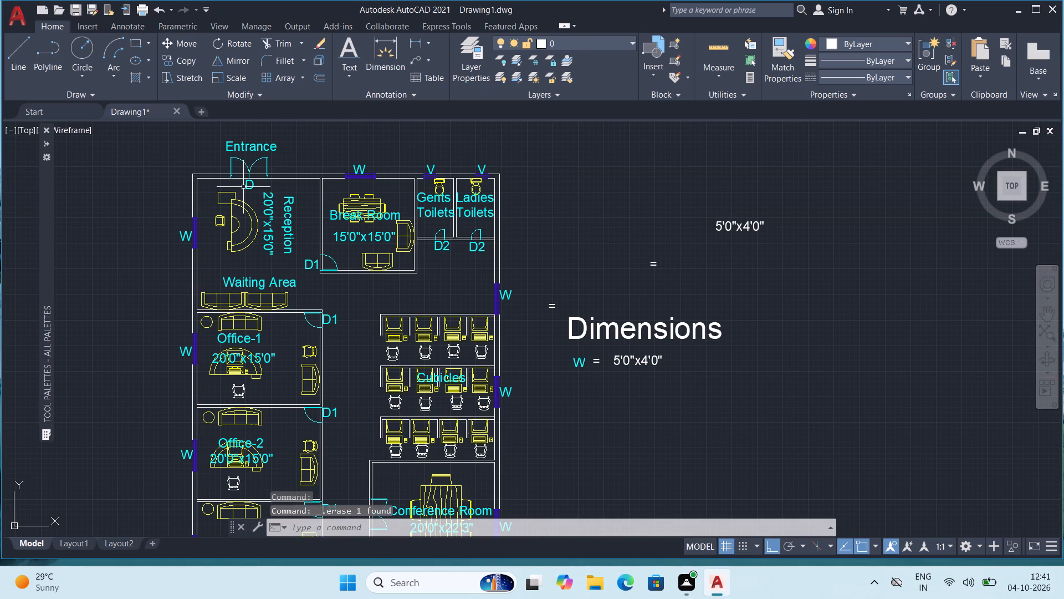
Copy the "D" label from the entrance door to directly below the "W" label in the "Dimensions" legend.
{"action": "left_click", "coordinate": [243, 187]}
{"action": "left_click", "coordinate": [245, 187]}
{"action": "left_click", "coordinate": [248, 188]}
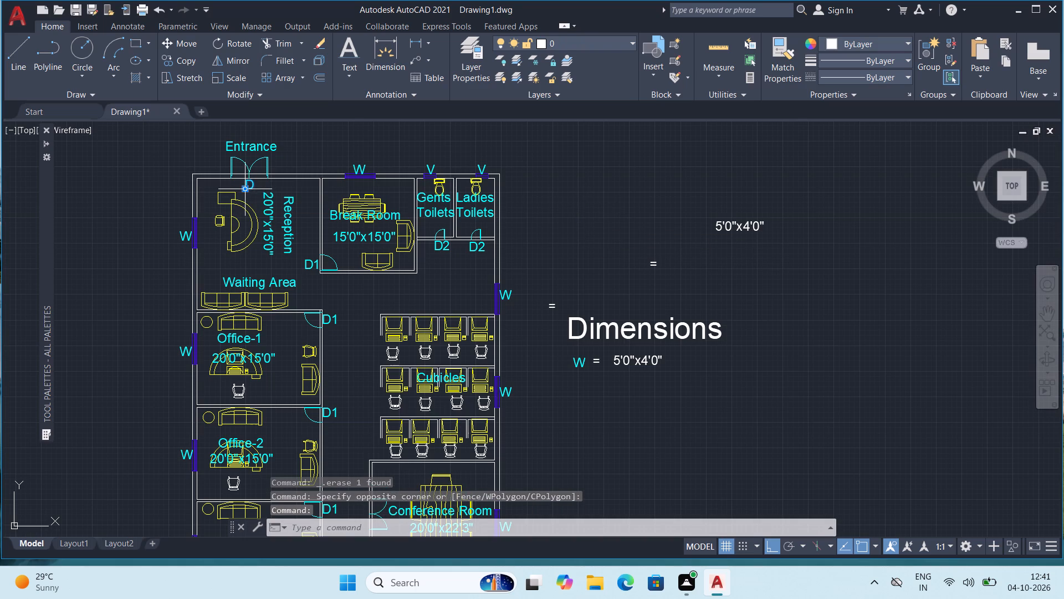
{"action": "key", "text": "ctrl+c"}
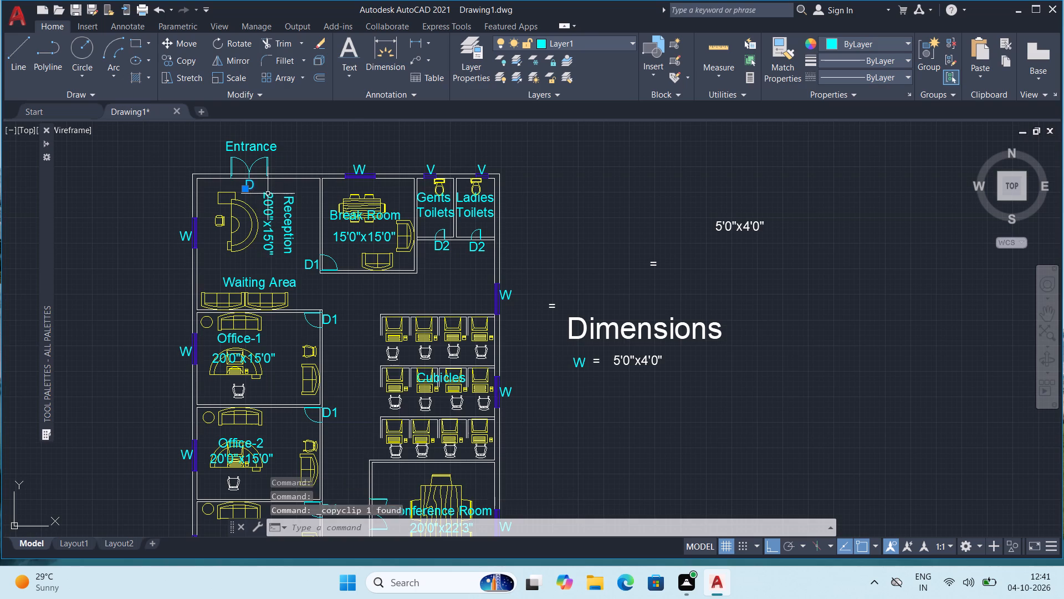
{"action": "key", "text": "ctrl+v"}
{"action": "scroll", "coordinate": [539, 385], "scroll_direction": "up", "scroll_amount": 2}
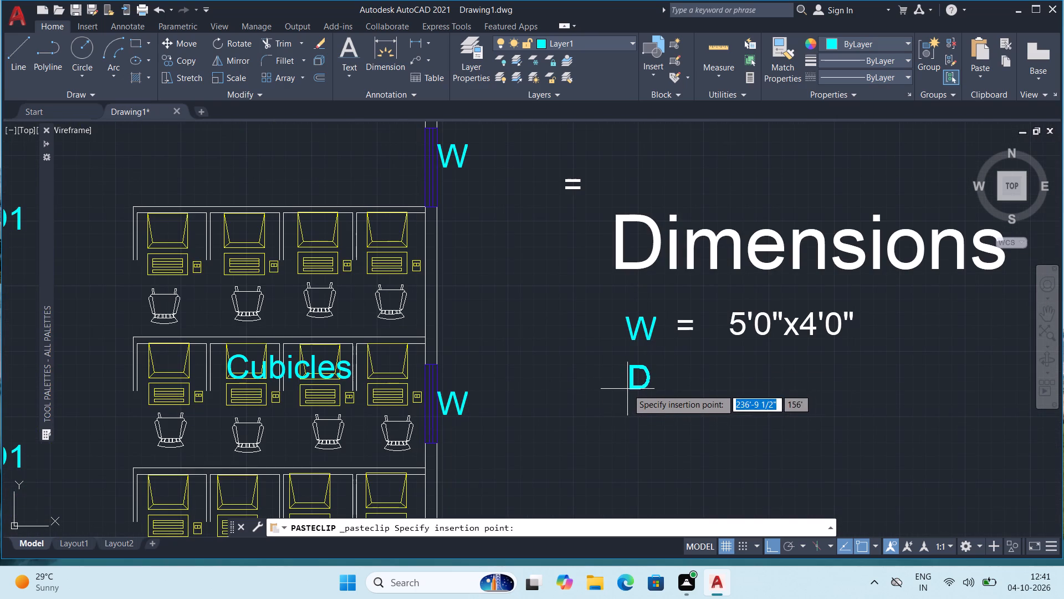
{"action": "left_click", "coordinate": [630, 390]}
{"action": "scroll", "coordinate": [640, 382], "scroll_direction": "down", "scroll_amount": 1}
{"action": "middle_click_drag", "start_coordinate": [662, 385], "coordinate": [585, 380]}
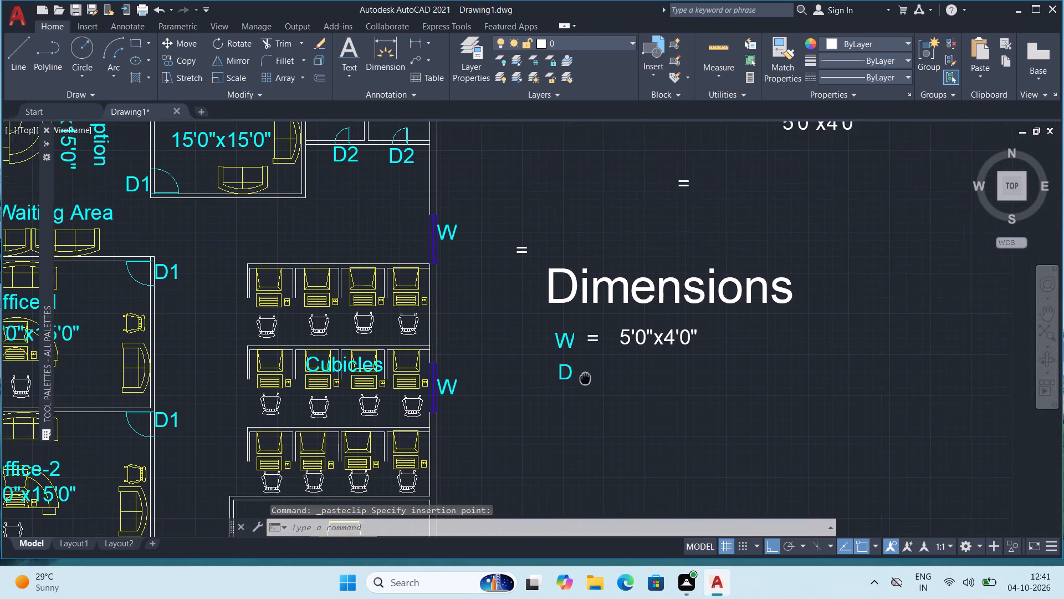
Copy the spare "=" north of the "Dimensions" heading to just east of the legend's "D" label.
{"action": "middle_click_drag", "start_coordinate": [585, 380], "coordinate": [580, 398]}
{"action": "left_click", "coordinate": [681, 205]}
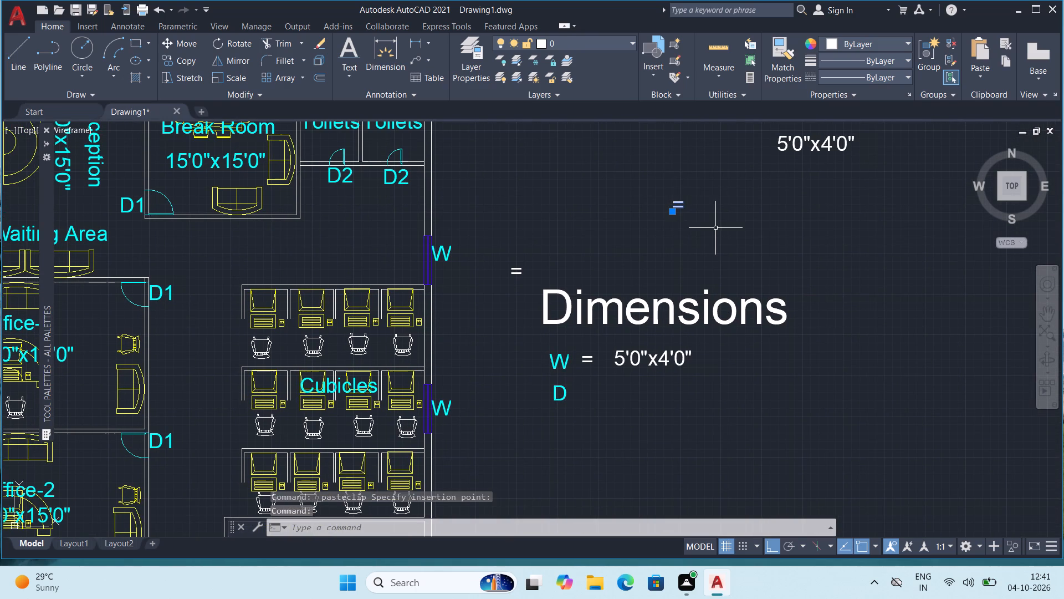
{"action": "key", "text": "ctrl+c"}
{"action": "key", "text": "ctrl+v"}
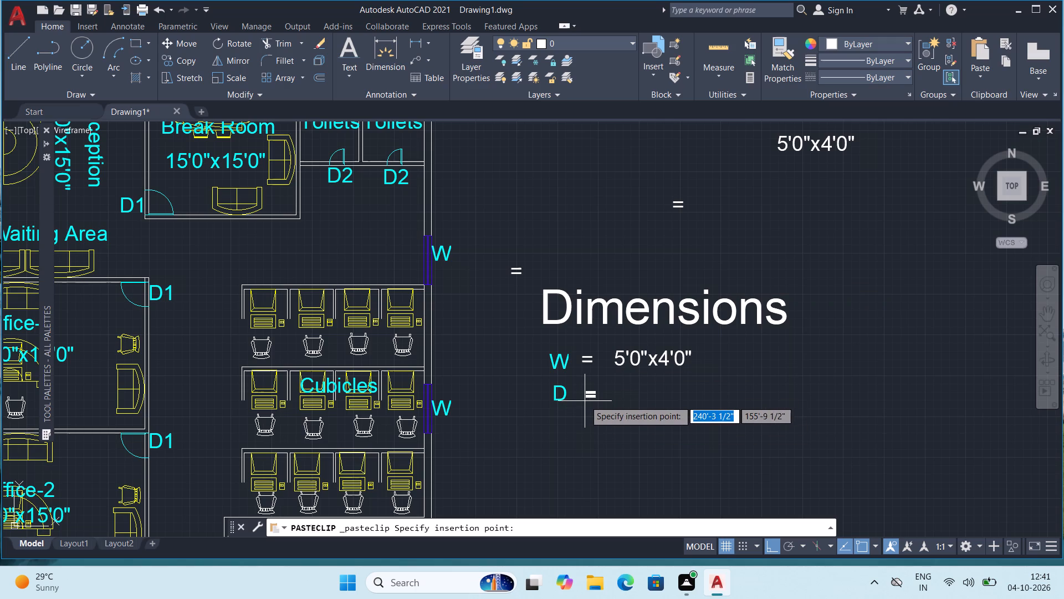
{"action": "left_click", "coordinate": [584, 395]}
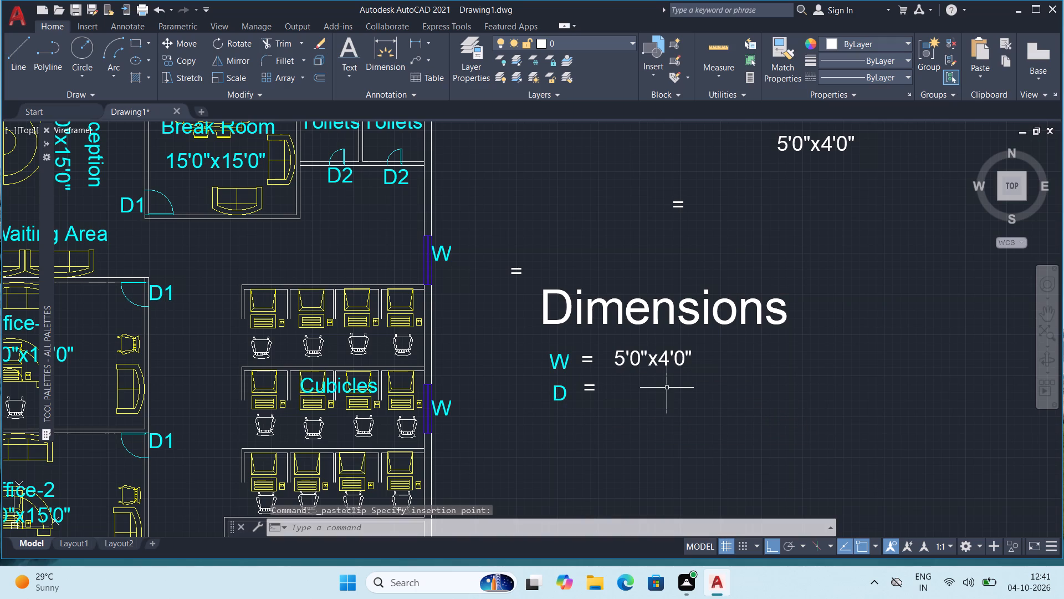
Change the spare size text northeast of the "Dimensions" heading to 6'0"x7'0".
{"action": "scroll", "coordinate": [650, 398], "scroll_direction": "down", "scroll_amount": 1}
{"action": "scroll", "coordinate": [654, 377], "scroll_direction": "up", "scroll_amount": 1}
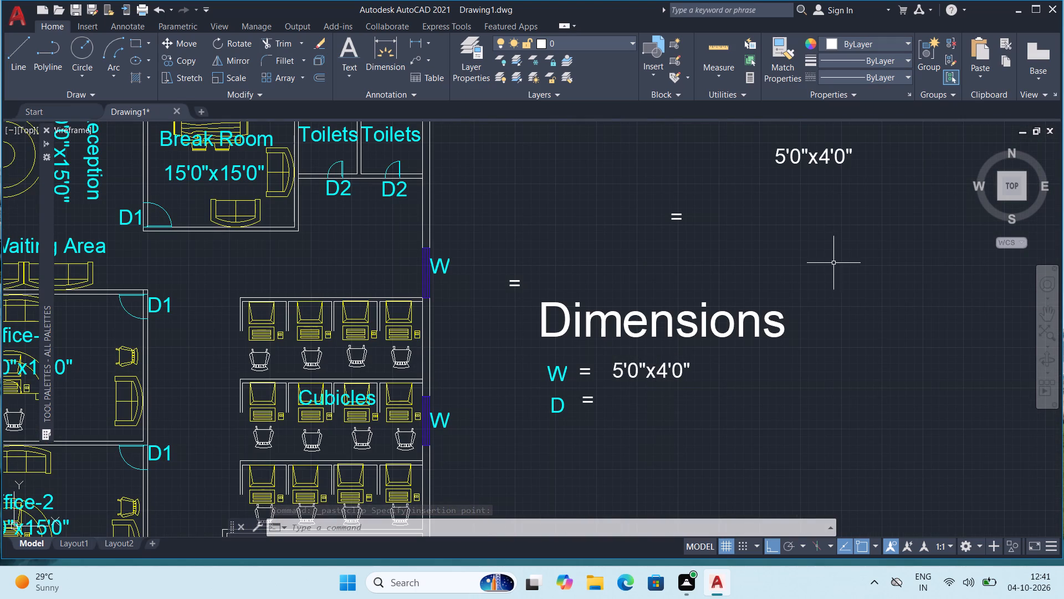
{"action": "double_click", "coordinate": [797, 150]}
{"action": "scroll", "coordinate": [796, 159], "scroll_direction": "up", "scroll_amount": 2}
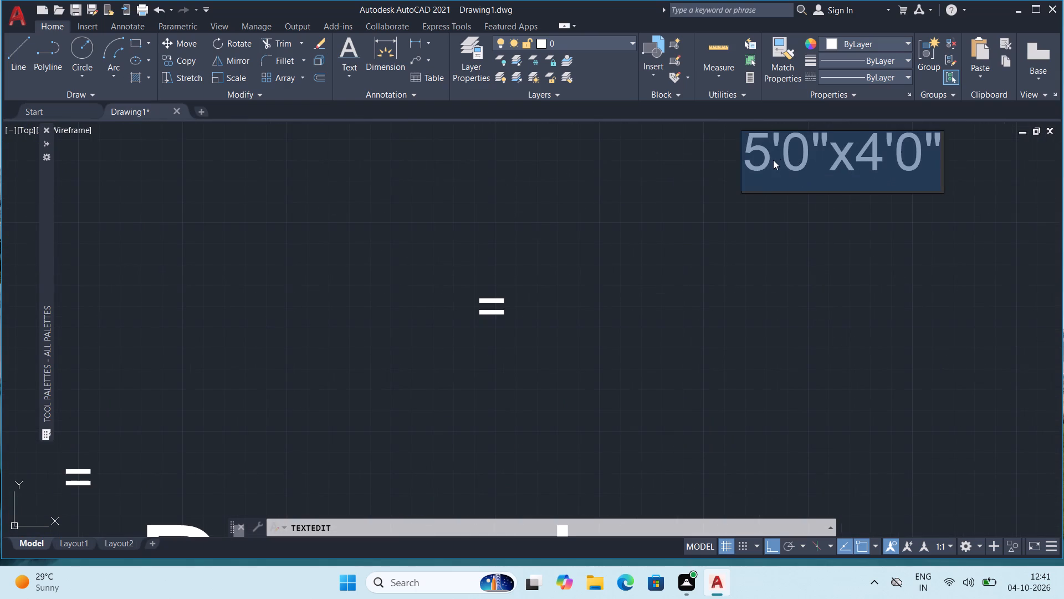
{"action": "left_click", "coordinate": [773, 159]}
{"action": "key", "text": "BackSpace"}
{"action": "key", "text": "5"}
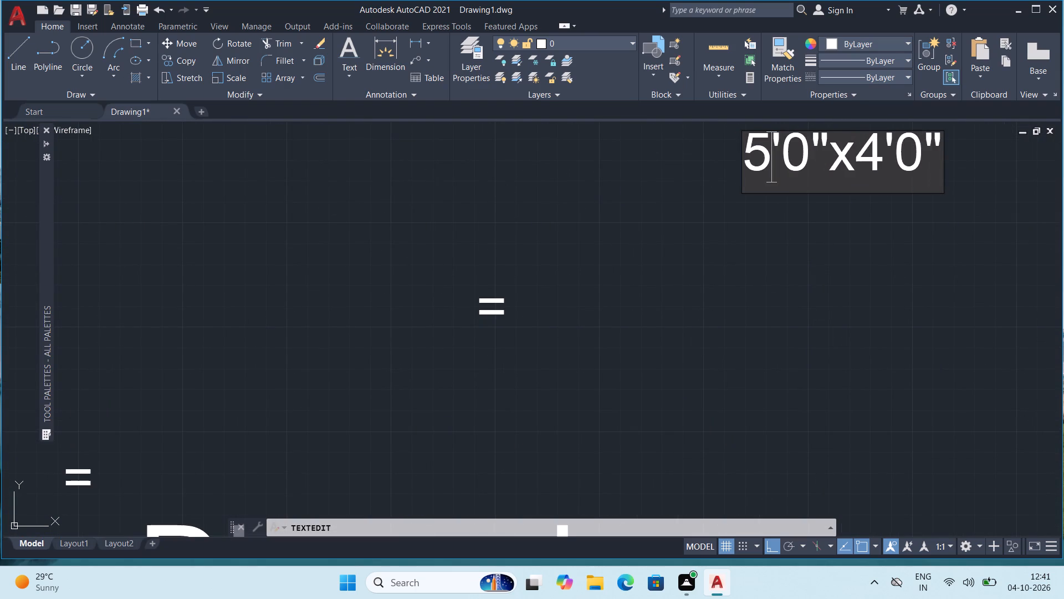
{"action": "key", "text": "BackSpace"}
{"action": "key", "text": "6"}
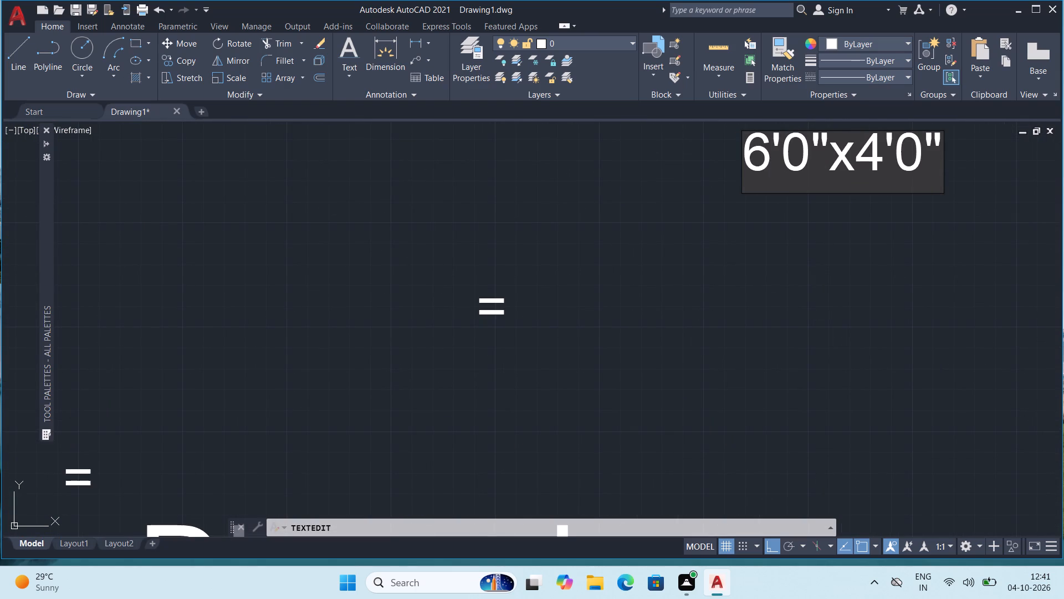
{"action": "left_click", "coordinate": [893, 164]}
{"action": "left_click", "coordinate": [873, 161]}
{"action": "key", "text": "BackSpace"}
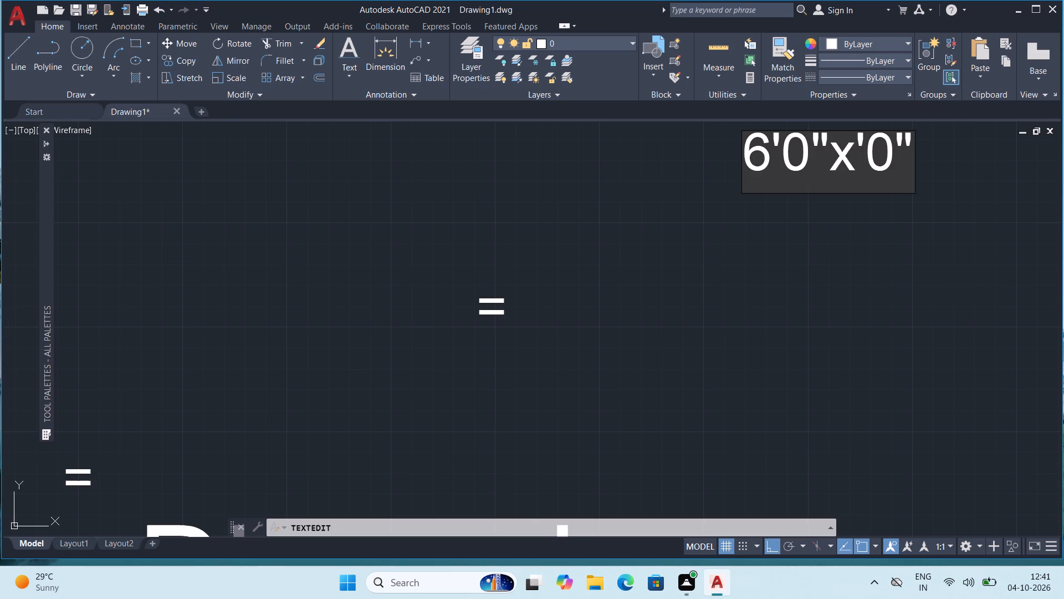
{"action": "key", "text": "7"}
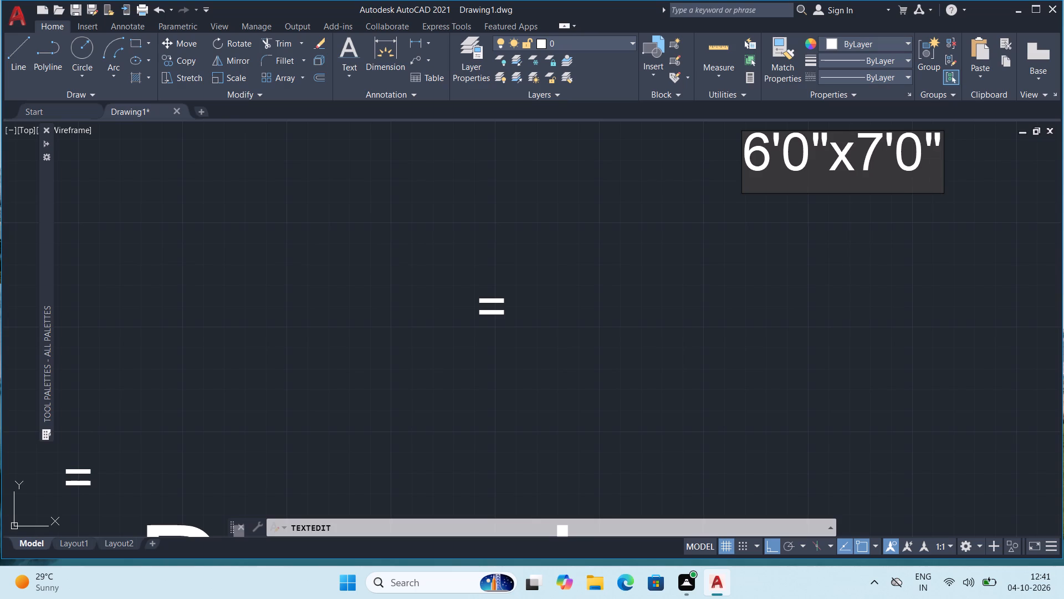
{"action": "key", "text": "Return"}
{"action": "scroll", "coordinate": [882, 199], "scroll_direction": "down", "scroll_amount": 1}
{"action": "key", "text": "Escape"}
Copy the 6'0"x7'0" text into the legend's "D" row, directly below the 5'0"x4'0" entry.
{"action": "left_click", "coordinate": [874, 166]}
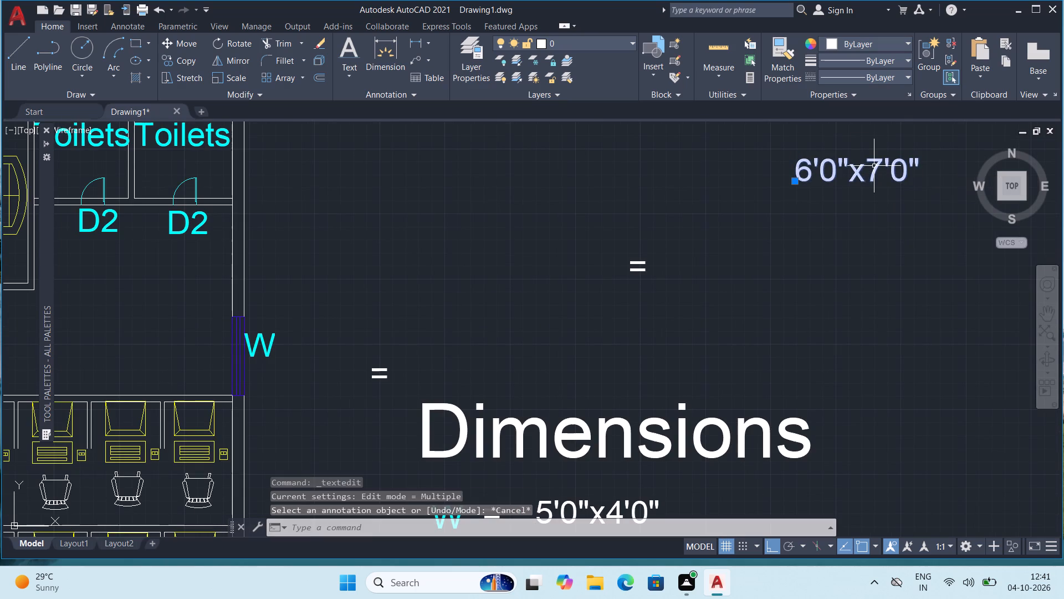
{"action": "key", "text": "ctrl+c"}
{"action": "key", "text": "ctrl+v"}
{"action": "middle_click_drag", "start_coordinate": [756, 293], "coordinate": [808, 59]}
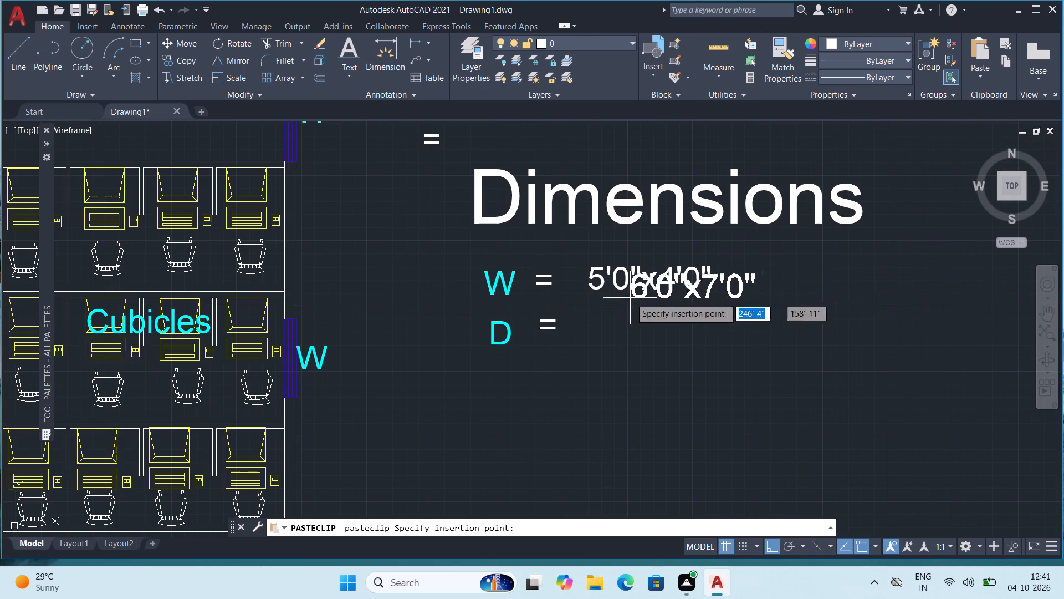
{"action": "left_click", "coordinate": [589, 341]}
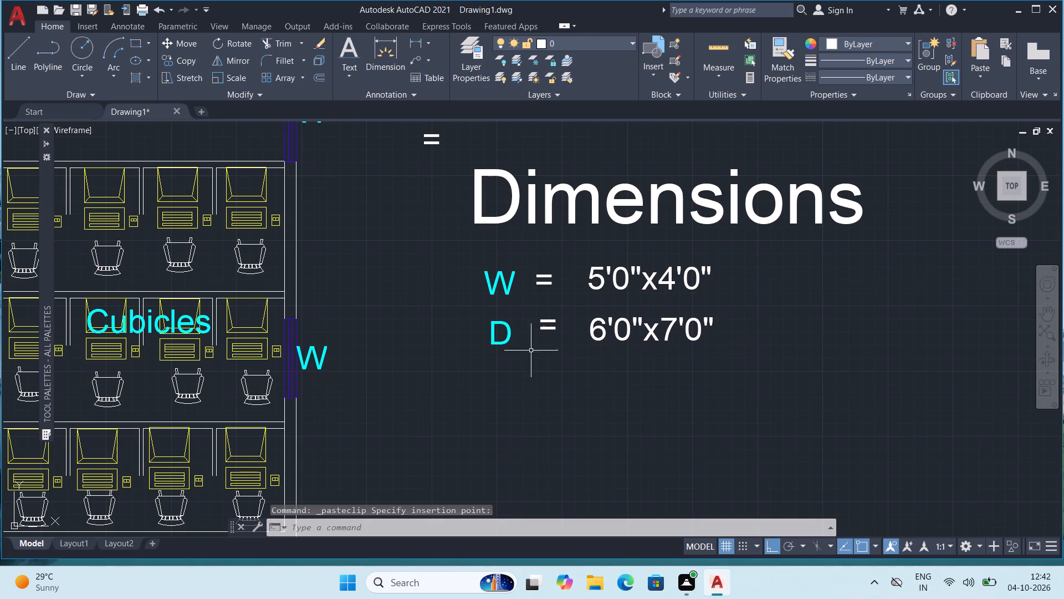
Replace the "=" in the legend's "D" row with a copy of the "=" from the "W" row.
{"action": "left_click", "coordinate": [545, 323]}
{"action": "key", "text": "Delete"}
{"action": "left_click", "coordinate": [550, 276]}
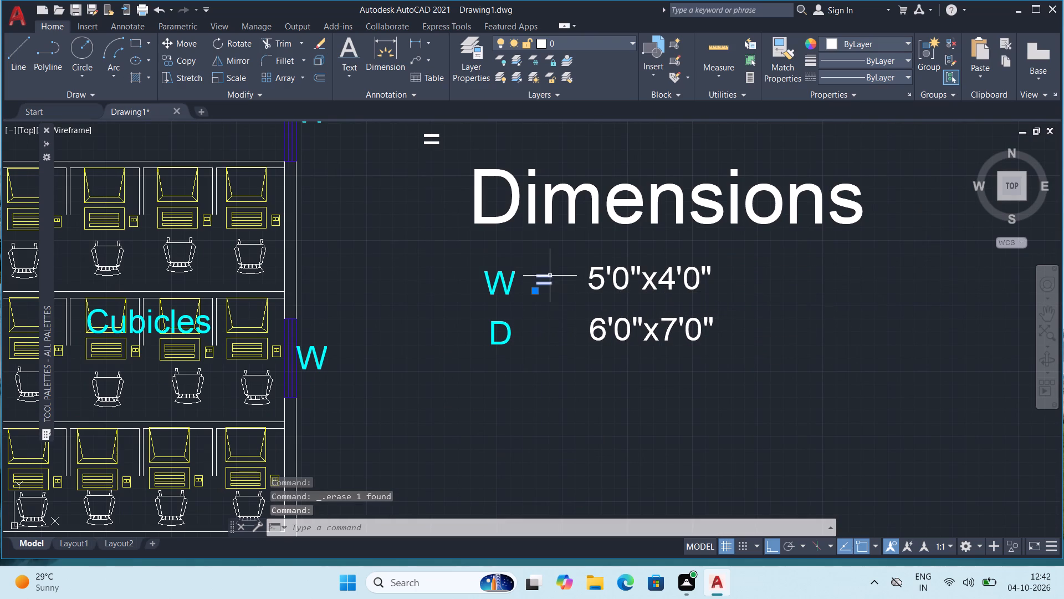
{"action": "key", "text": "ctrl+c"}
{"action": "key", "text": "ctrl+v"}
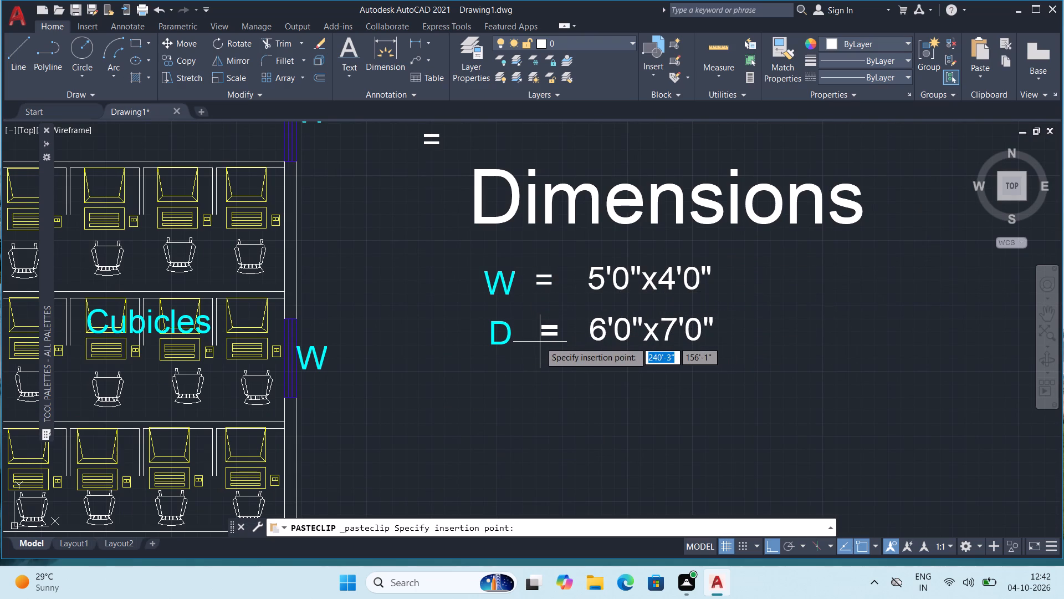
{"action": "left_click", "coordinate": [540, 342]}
Copy the "D1" label from the Office-1 door to directly below the "D" label in the "Dimensions" legend.
{"action": "scroll", "coordinate": [616, 326], "scroll_direction": "down", "scroll_amount": 1}
{"action": "middle_click_drag", "start_coordinate": [603, 343], "coordinate": [596, 329]}
{"action": "scroll", "coordinate": [595, 331], "scroll_direction": "down", "scroll_amount": 1}
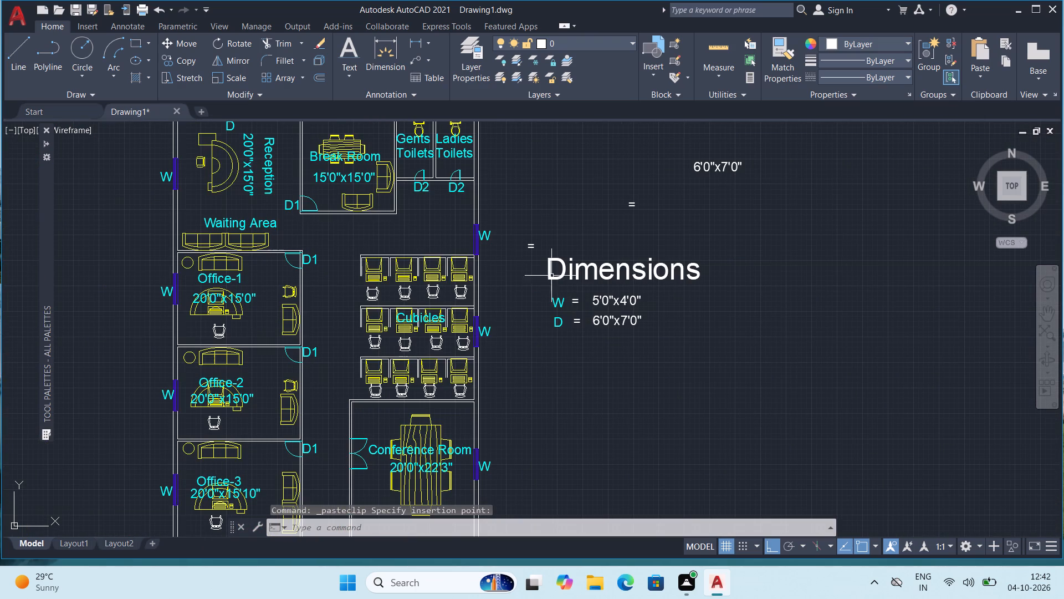
{"action": "left_click", "coordinate": [309, 261]}
{"action": "key", "text": "ctrl+c"}
{"action": "key", "text": "ctrl+v"}
{"action": "scroll", "coordinate": [425, 334], "scroll_direction": "up", "scroll_amount": 2}
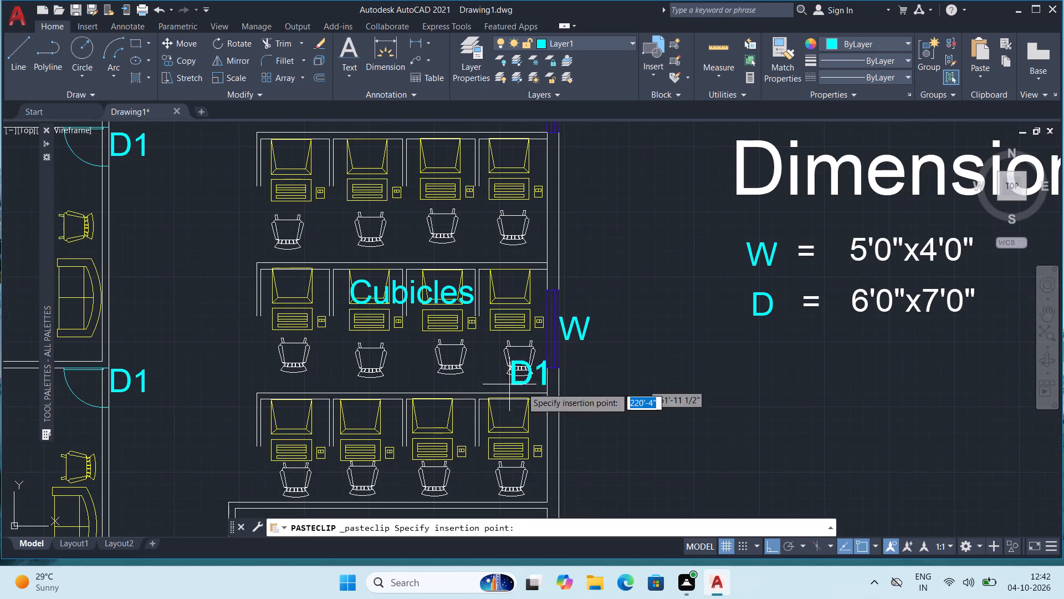
{"action": "left_click", "coordinate": [749, 370]}
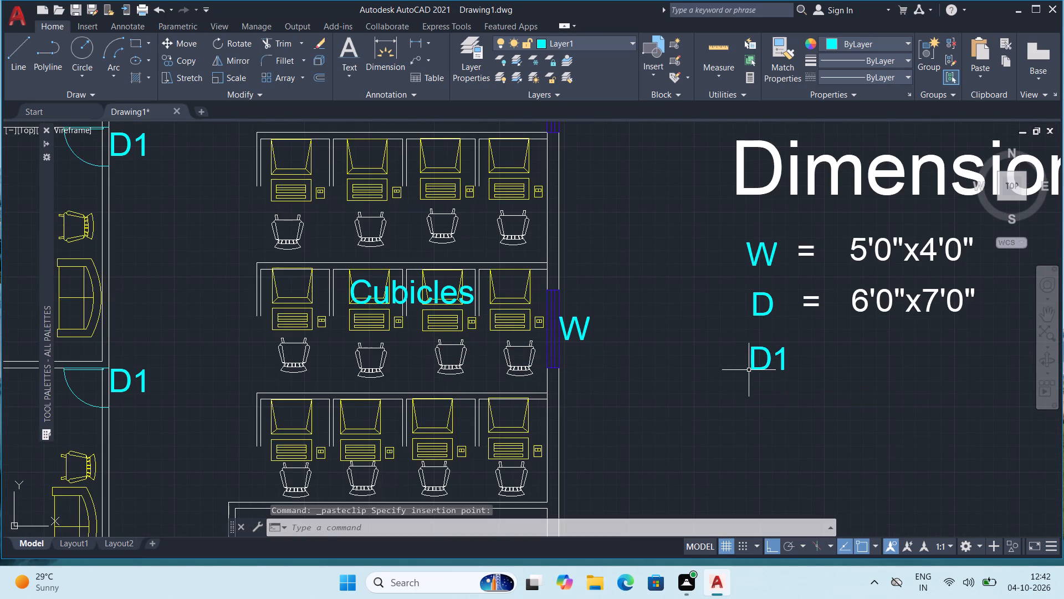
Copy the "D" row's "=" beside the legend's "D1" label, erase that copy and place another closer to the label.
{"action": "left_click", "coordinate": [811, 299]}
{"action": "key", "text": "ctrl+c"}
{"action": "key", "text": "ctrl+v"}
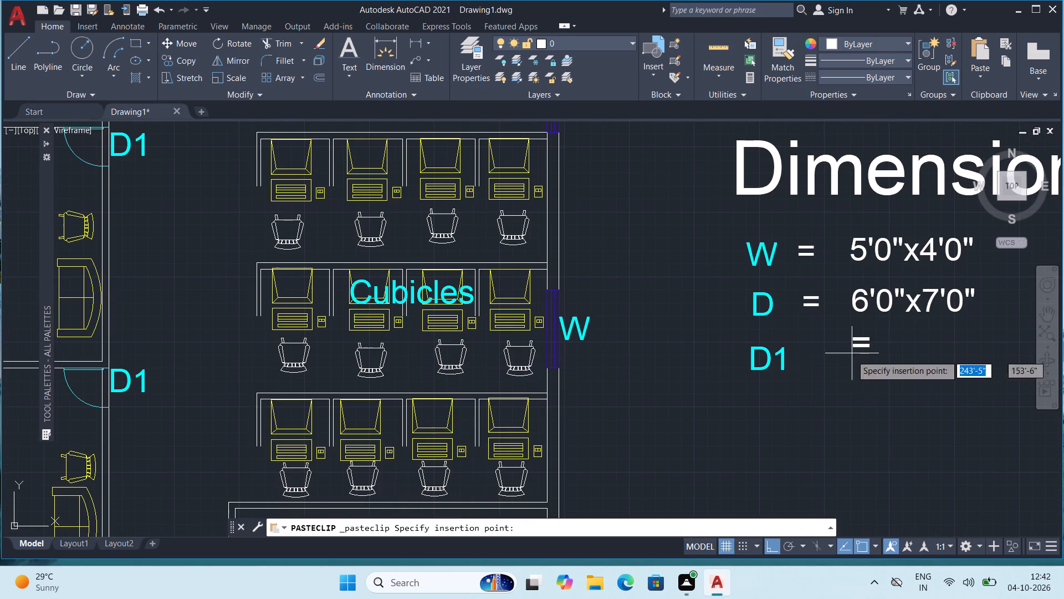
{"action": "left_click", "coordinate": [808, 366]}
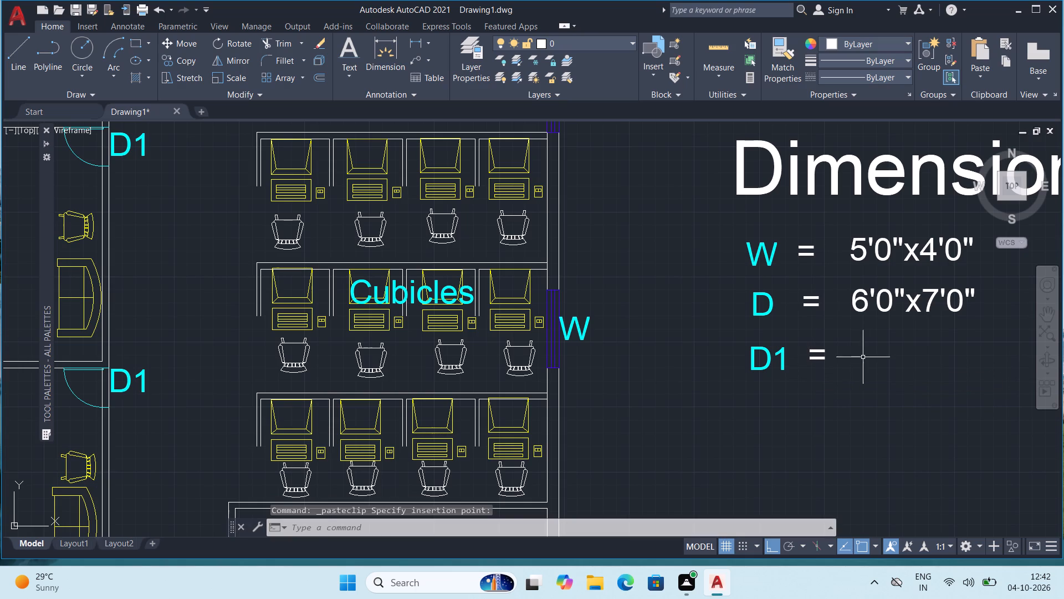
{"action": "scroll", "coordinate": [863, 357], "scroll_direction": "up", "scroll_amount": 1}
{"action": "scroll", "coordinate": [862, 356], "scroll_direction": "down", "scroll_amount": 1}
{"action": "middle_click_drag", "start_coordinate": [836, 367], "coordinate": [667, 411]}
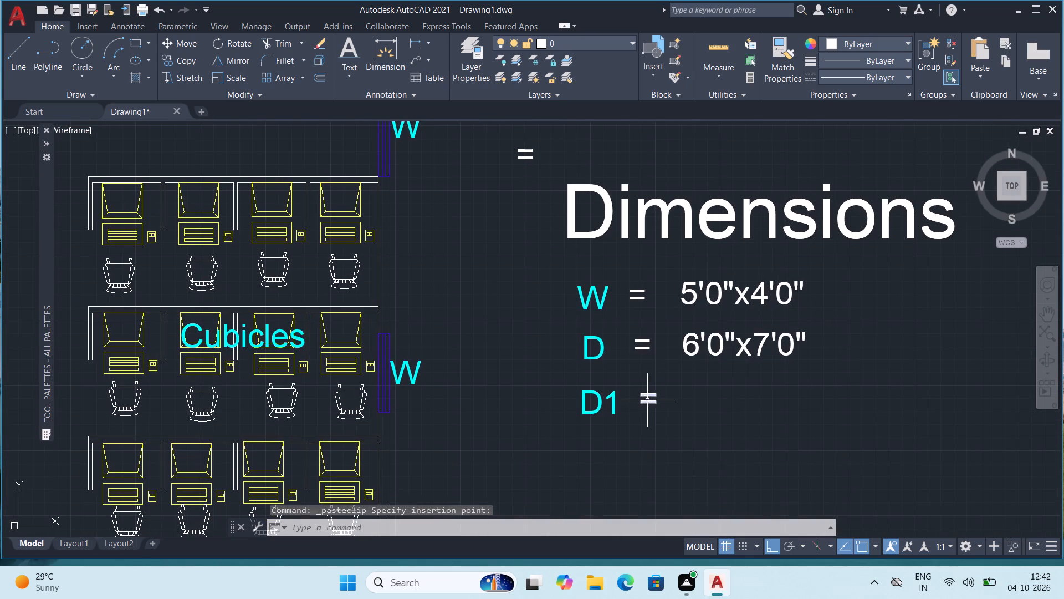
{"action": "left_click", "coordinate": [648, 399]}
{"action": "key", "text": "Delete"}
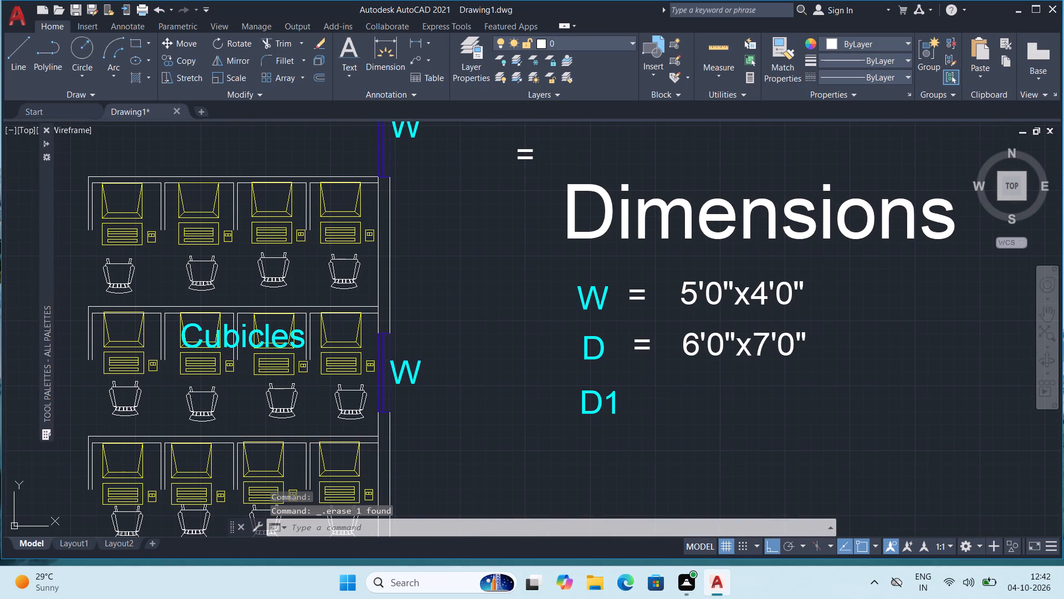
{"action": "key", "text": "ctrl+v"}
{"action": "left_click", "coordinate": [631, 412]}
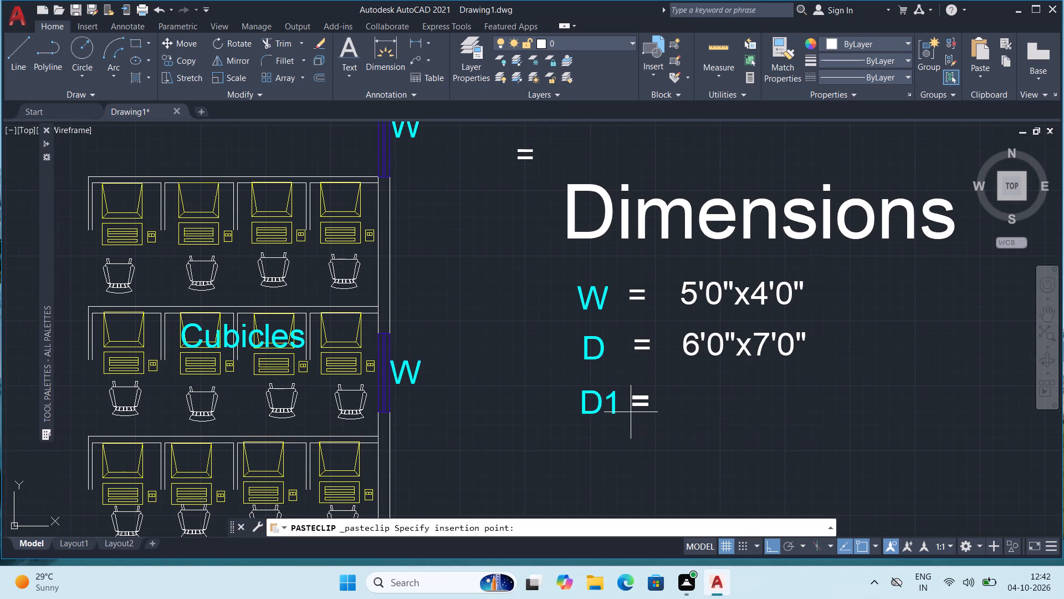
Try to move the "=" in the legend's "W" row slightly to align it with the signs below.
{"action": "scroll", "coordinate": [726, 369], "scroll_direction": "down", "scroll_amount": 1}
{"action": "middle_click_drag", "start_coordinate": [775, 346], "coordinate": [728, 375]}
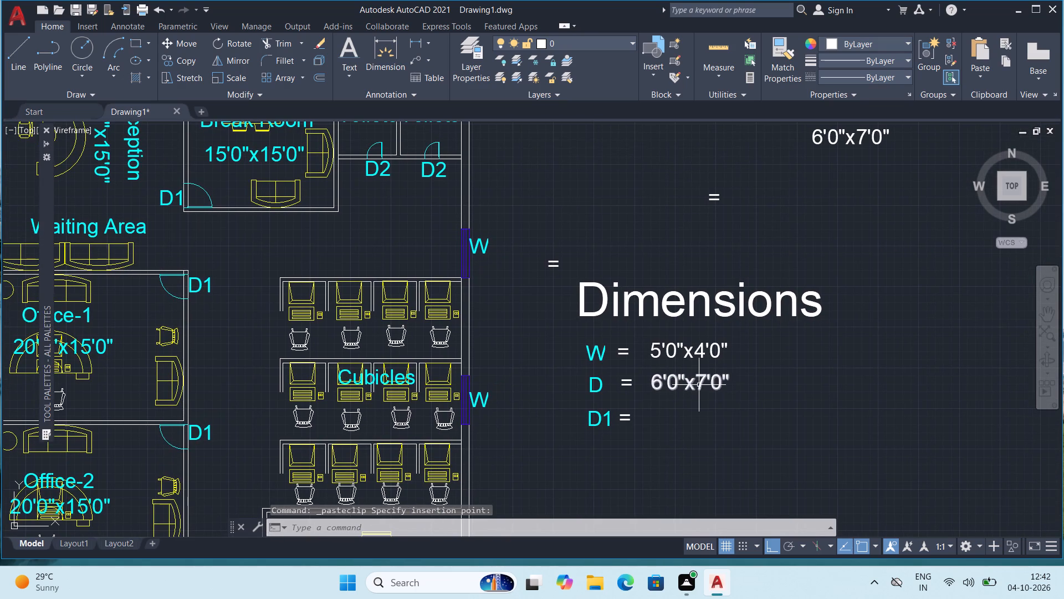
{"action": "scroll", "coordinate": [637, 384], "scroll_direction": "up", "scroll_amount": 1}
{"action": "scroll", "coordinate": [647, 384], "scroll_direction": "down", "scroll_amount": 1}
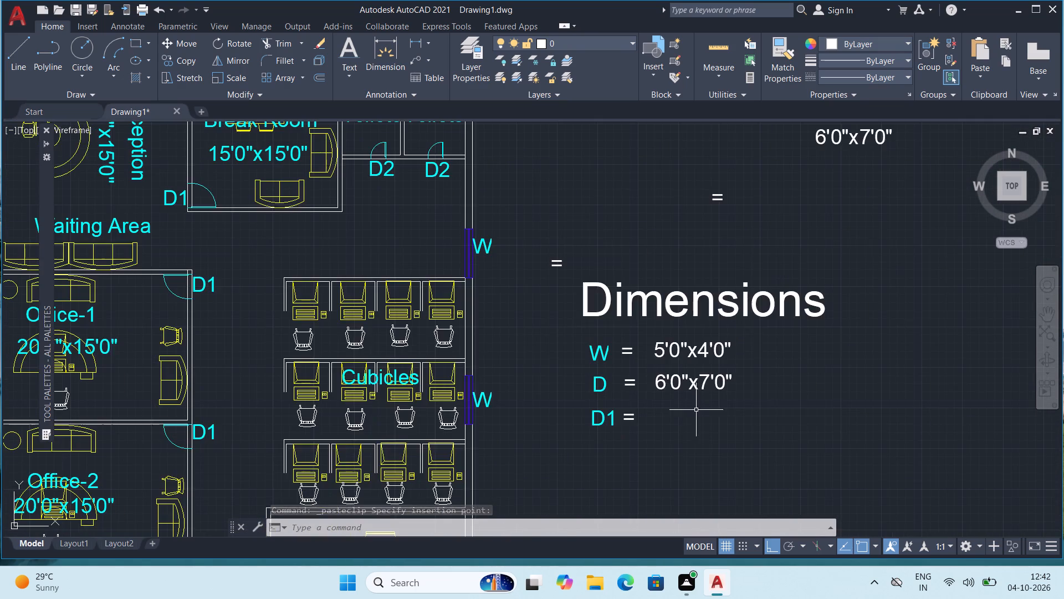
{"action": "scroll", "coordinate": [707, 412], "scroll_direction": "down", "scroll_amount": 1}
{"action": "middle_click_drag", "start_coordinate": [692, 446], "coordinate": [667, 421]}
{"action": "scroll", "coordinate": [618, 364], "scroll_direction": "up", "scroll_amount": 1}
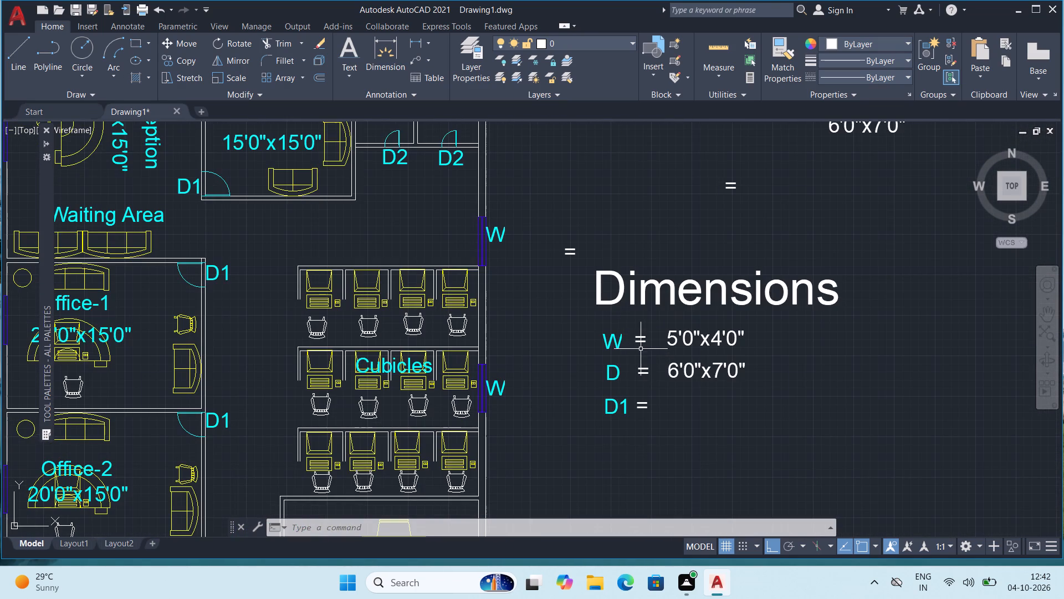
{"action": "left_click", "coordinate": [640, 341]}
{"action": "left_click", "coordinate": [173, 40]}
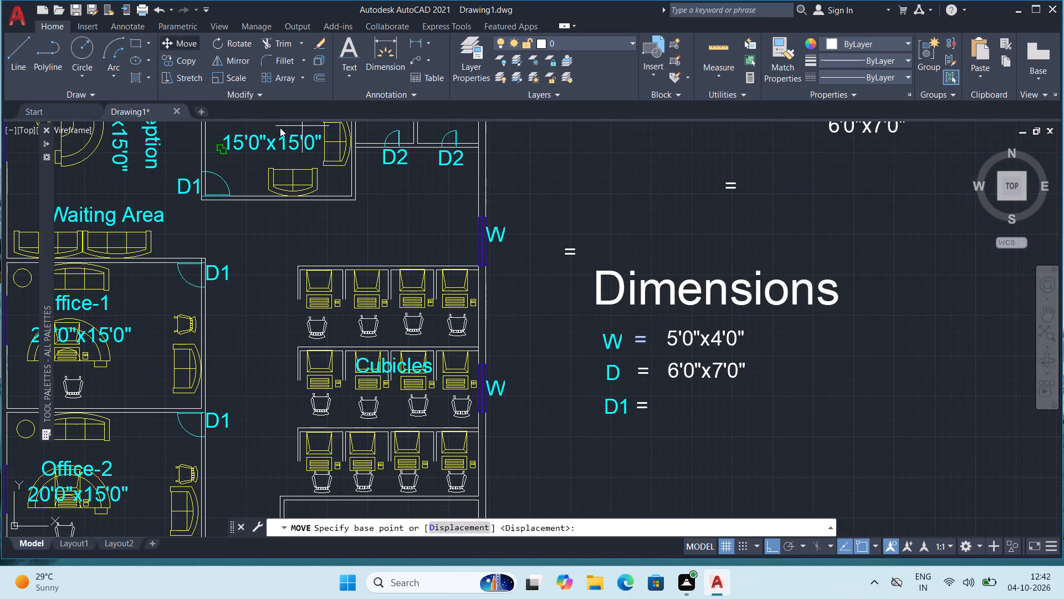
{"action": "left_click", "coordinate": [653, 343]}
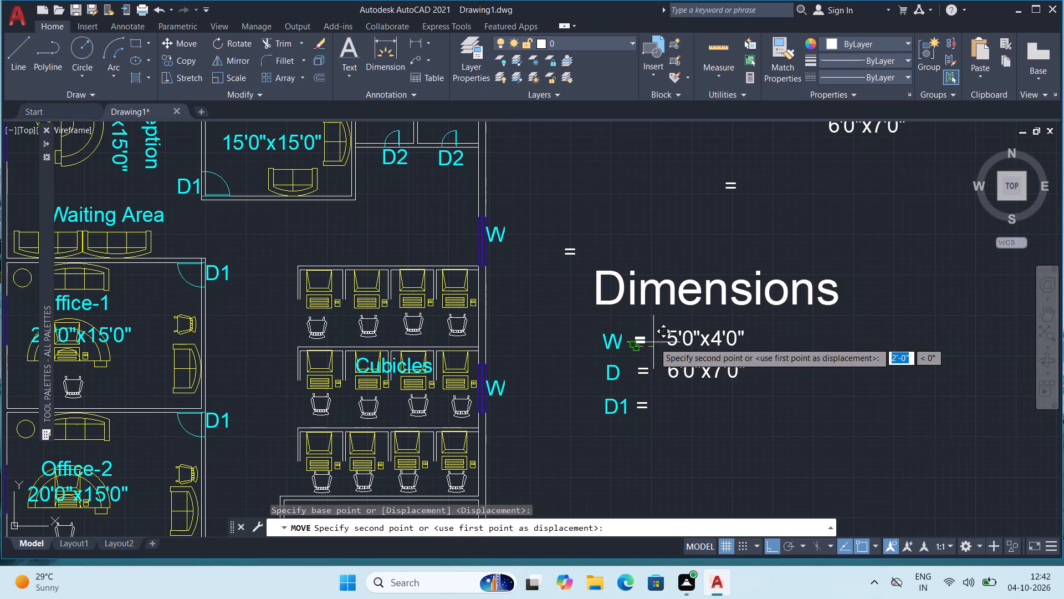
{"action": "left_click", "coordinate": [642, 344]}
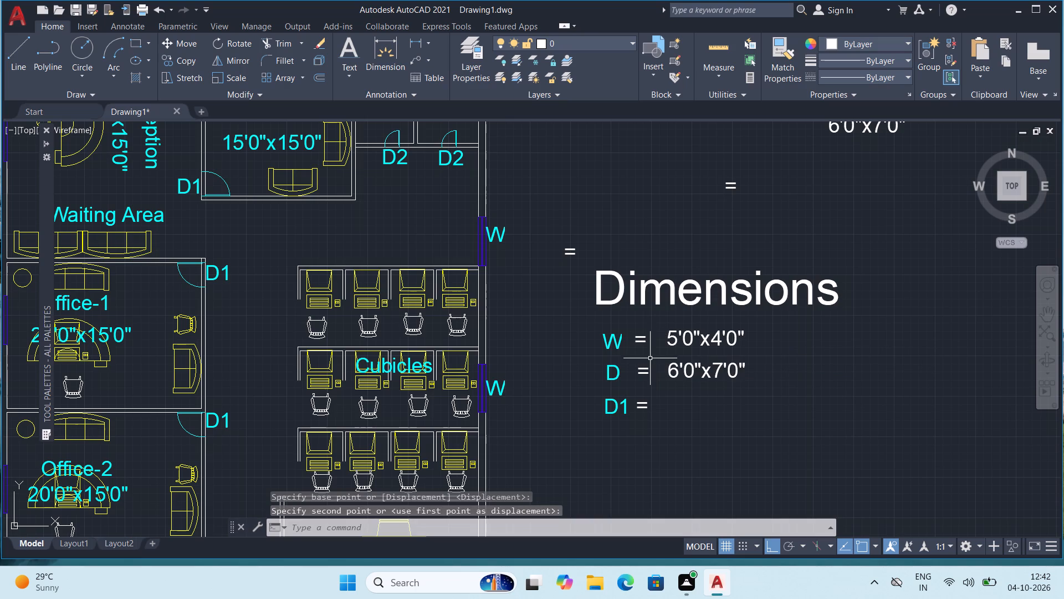
Erase the three "=" signs from the "W", "D" and "D1" rows of the legend.
{"action": "scroll", "coordinate": [653, 341], "scroll_direction": "up", "scroll_amount": 1}
{"action": "left_click", "coordinate": [663, 316]}
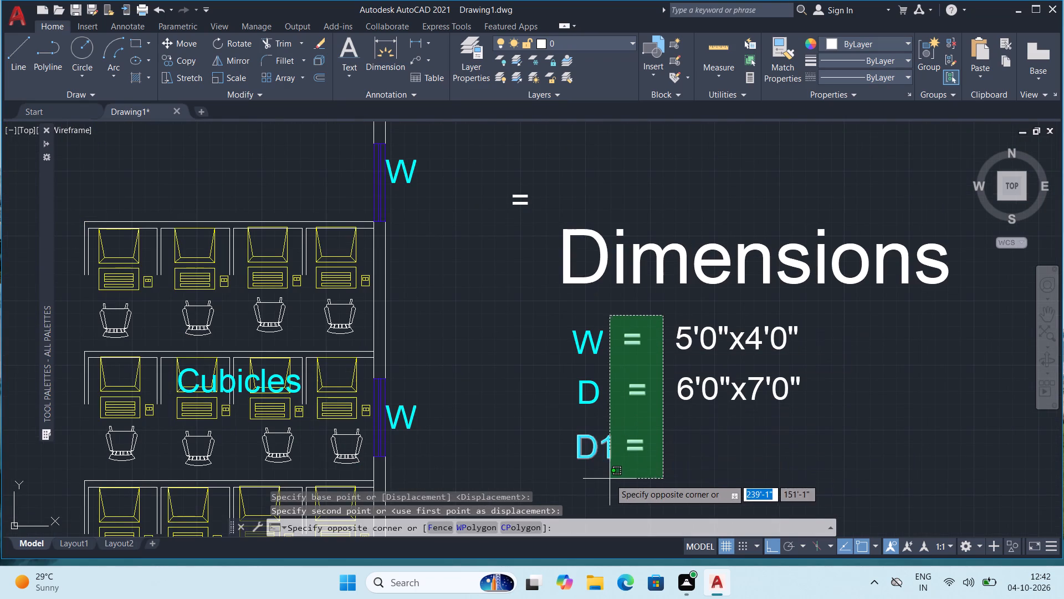
{"action": "left_click", "coordinate": [618, 479]}
{"action": "key", "text": "Delete"}
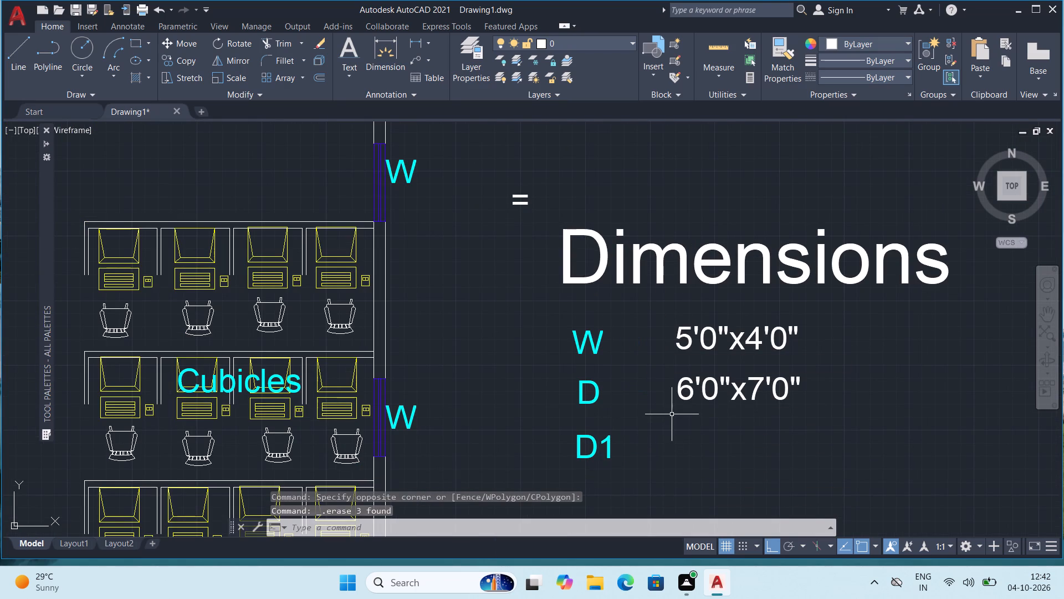
Change the spare "6'0"x7'0"" text above the "Dimensions" legend to 2'6"x7'0".
{"action": "middle_click_drag", "start_coordinate": [702, 454], "coordinate": [664, 415]}
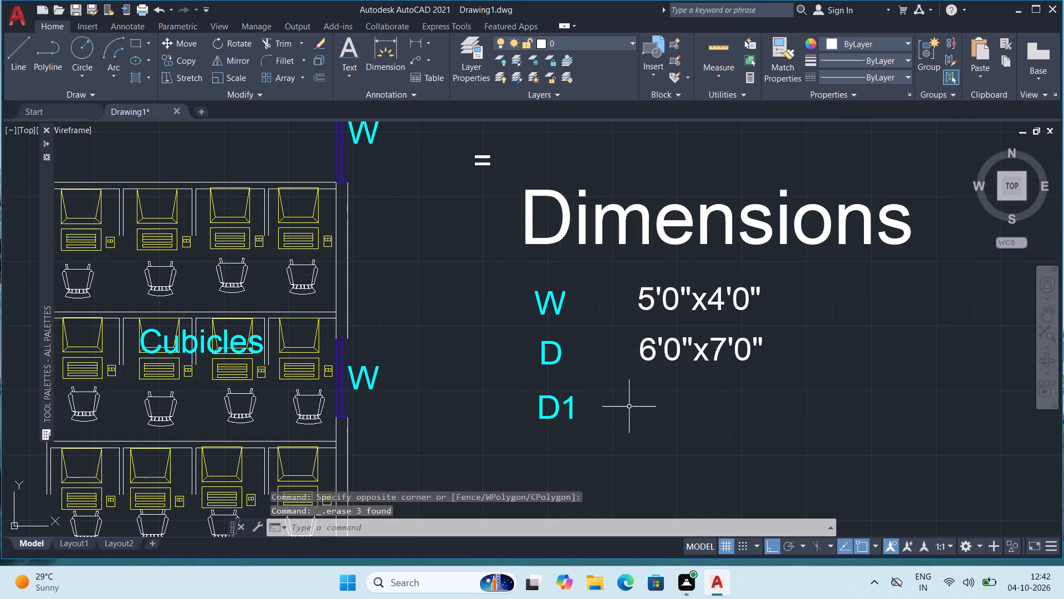
{"action": "scroll", "coordinate": [749, 245], "scroll_direction": "down", "scroll_amount": 1}
{"action": "middle_click_drag", "start_coordinate": [767, 269], "coordinate": [766, 334]}
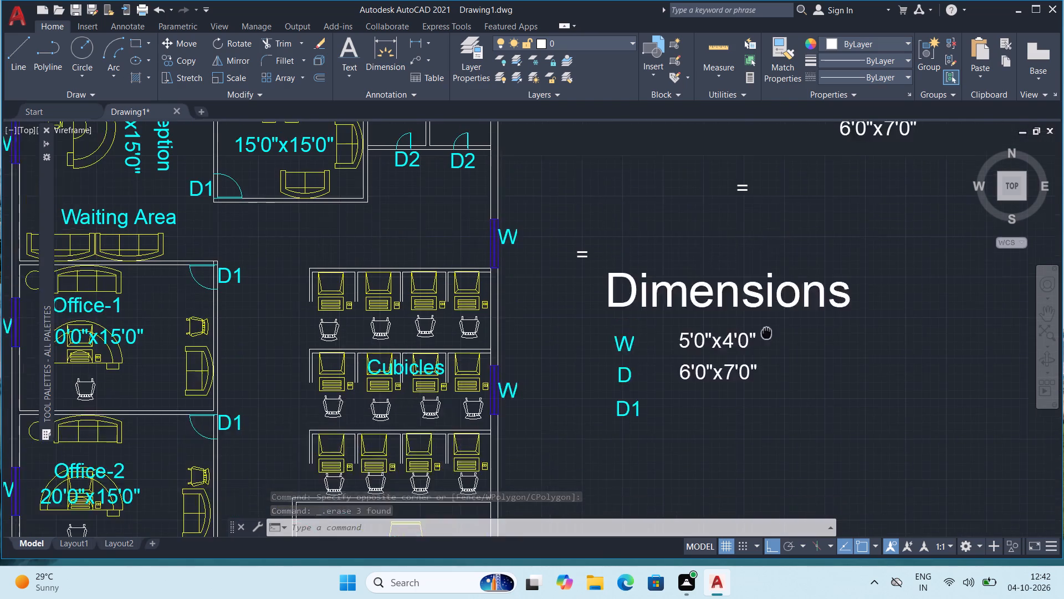
{"action": "middle_click_drag", "start_coordinate": [766, 334], "coordinate": [723, 383]}
{"action": "double_click", "coordinate": [852, 175]}
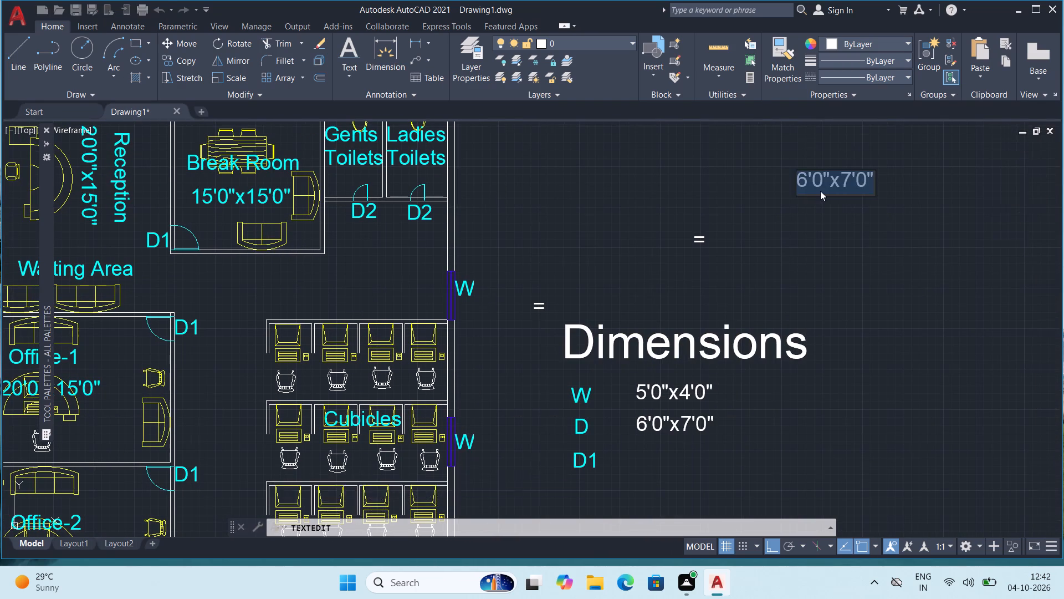
{"action": "scroll", "coordinate": [820, 191], "scroll_direction": "up", "scroll_amount": 2}
{"action": "left_click", "coordinate": [800, 170]}
{"action": "left_click", "coordinate": [791, 176]}
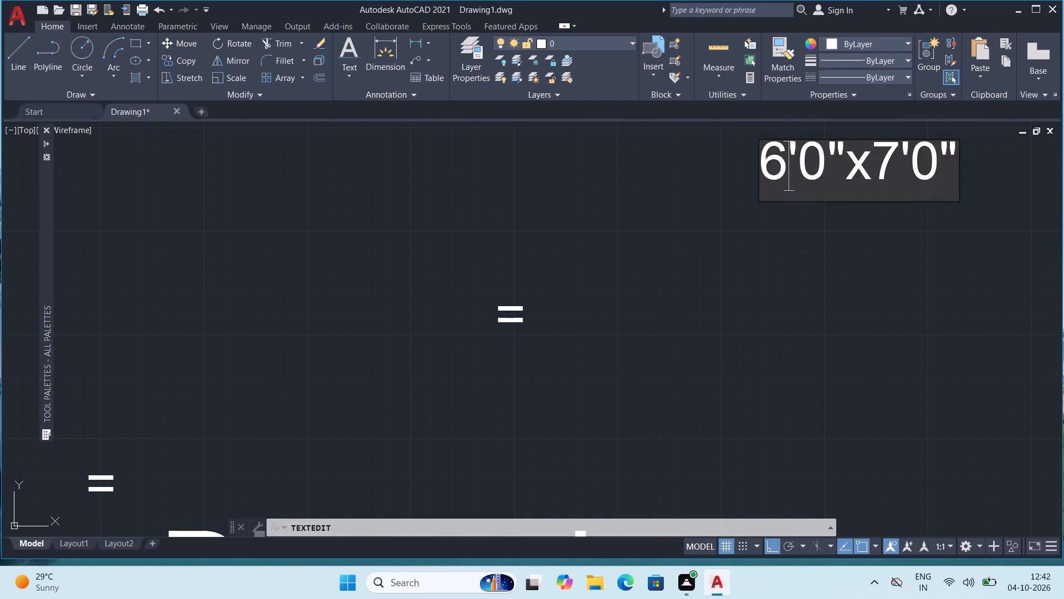
{"action": "key", "text": "BackSpace"}
{"action": "key", "text": "2"}
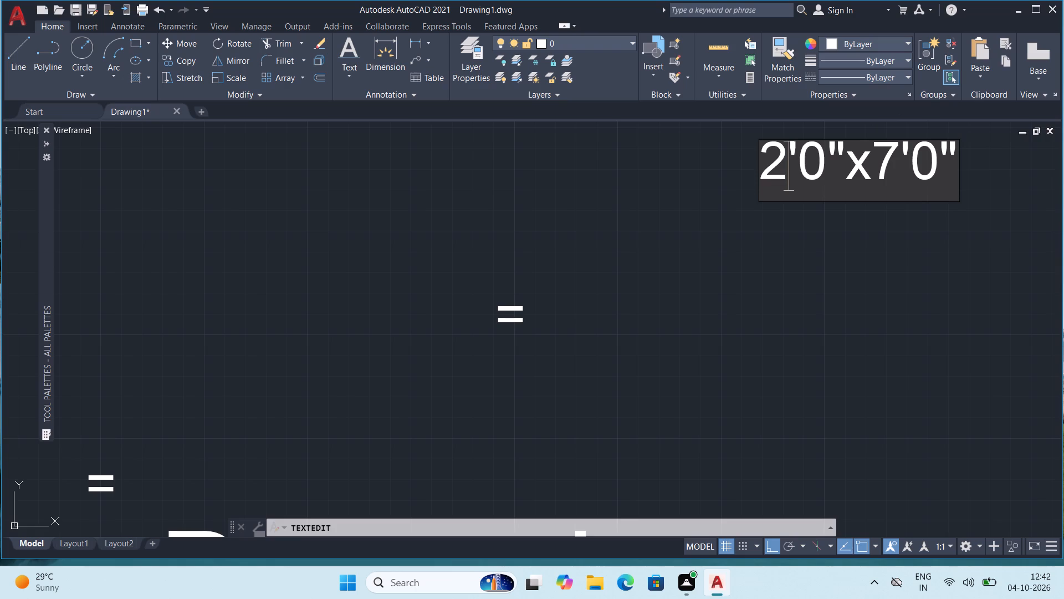
{"action": "left_click", "coordinate": [833, 177]}
{"action": "key", "text": "BackSpace"}
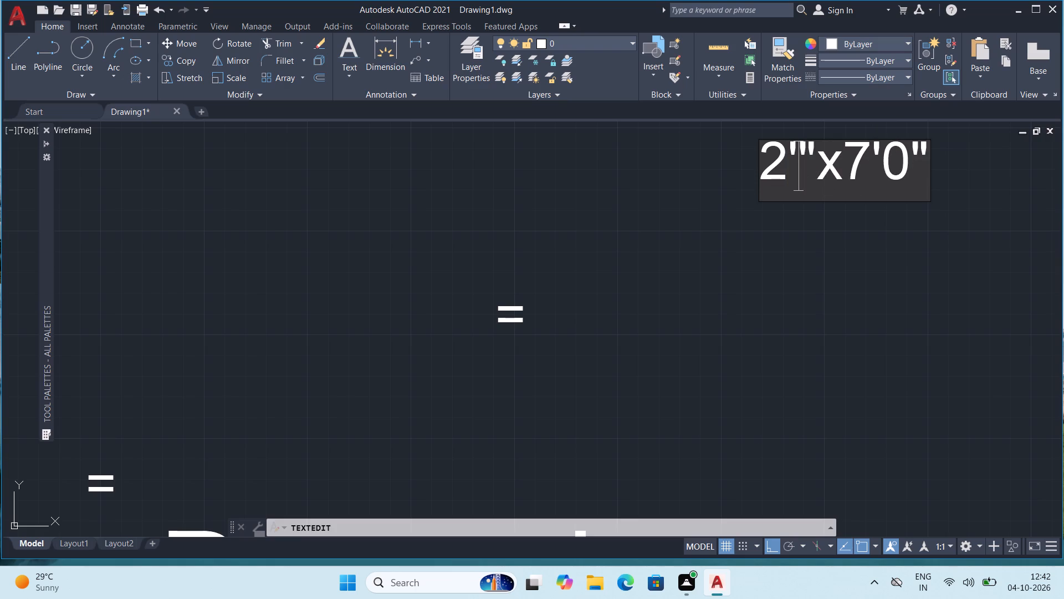
{"action": "key", "text": "6"}
{"action": "key", "text": "Return"}
{"action": "key", "text": "Escape"}
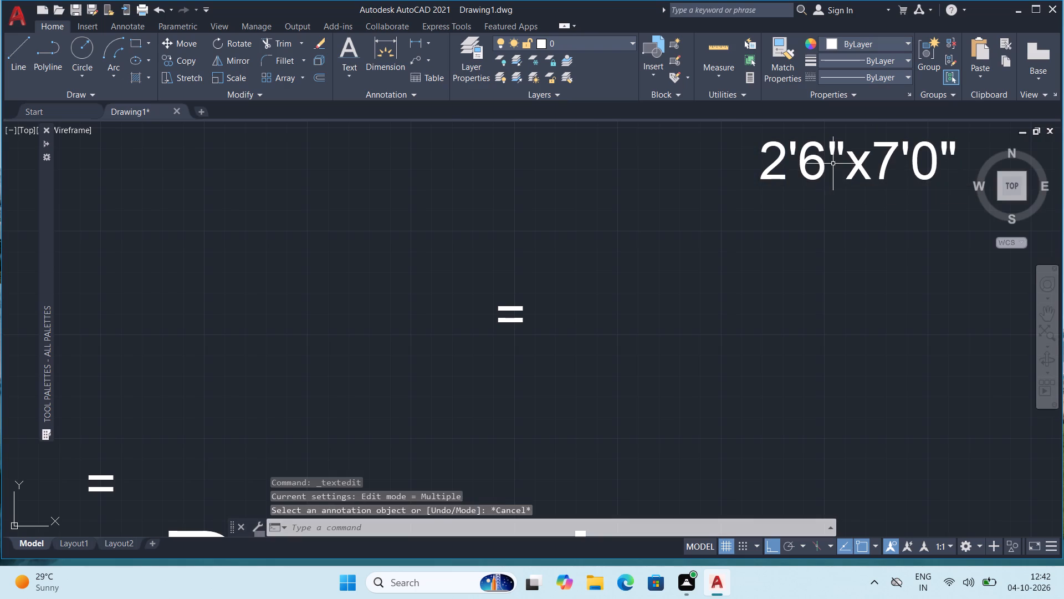
Copy the spare "2'6"x7'0"" text into the legend's "D1" row, lined up under the sizes above.
{"action": "scroll", "coordinate": [833, 164], "scroll_direction": "down", "scroll_amount": 2}
{"action": "left_click", "coordinate": [832, 163]}
{"action": "key", "text": "ctrl+c"}
{"action": "key", "text": "ctrl+v"}
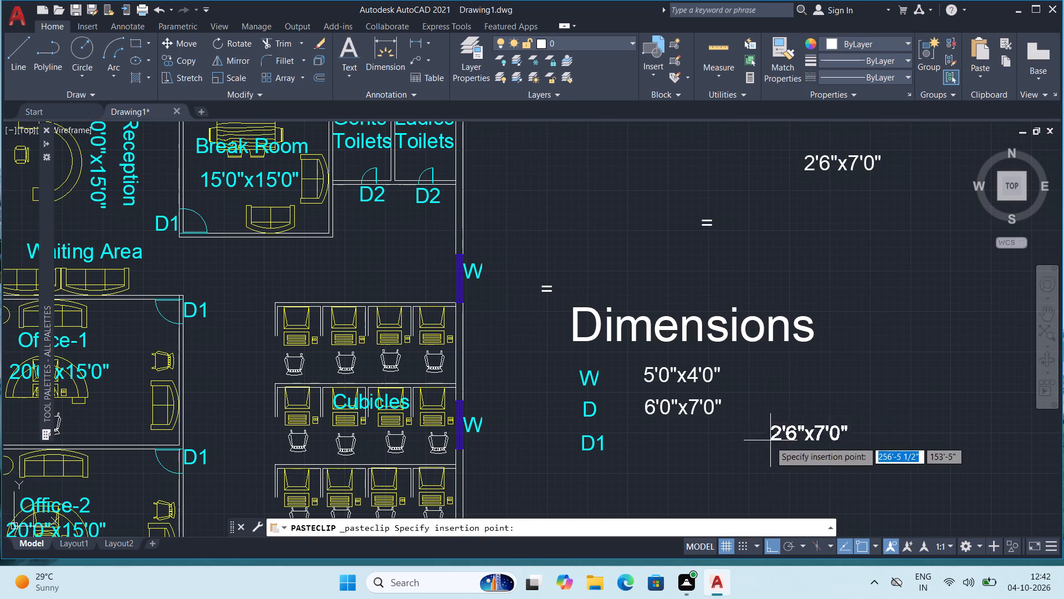
{"action": "left_click", "coordinate": [643, 446]}
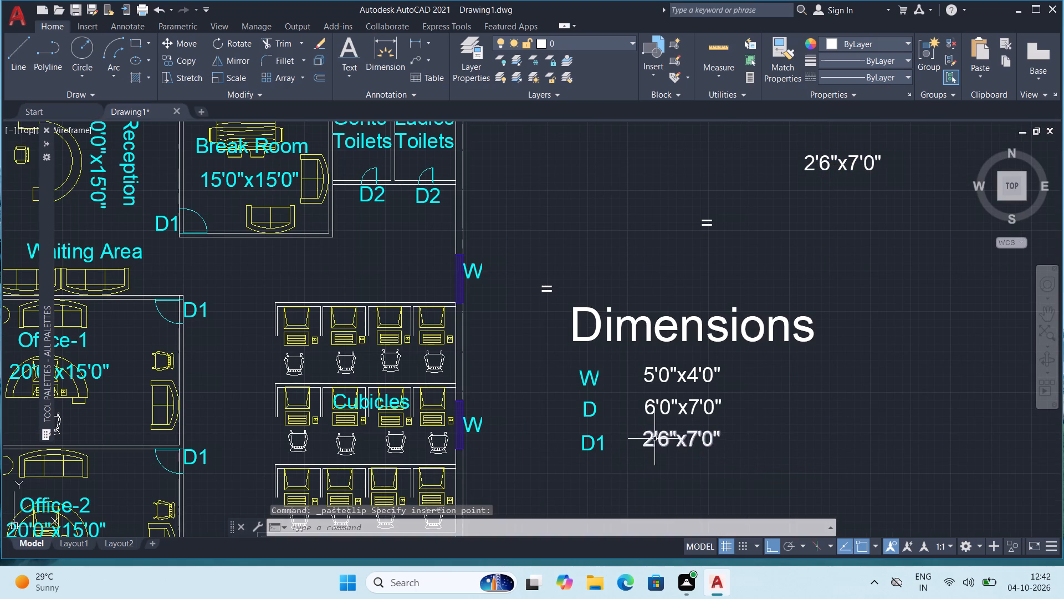
Copy the "D2" label from the Gents Toilets door to directly below "D1" in the "Dimensions" legend.
{"action": "middle_click_drag", "start_coordinate": [656, 441], "coordinate": [679, 347]}
{"action": "middle_click_drag", "start_coordinate": [433, 296], "coordinate": [434, 296]}
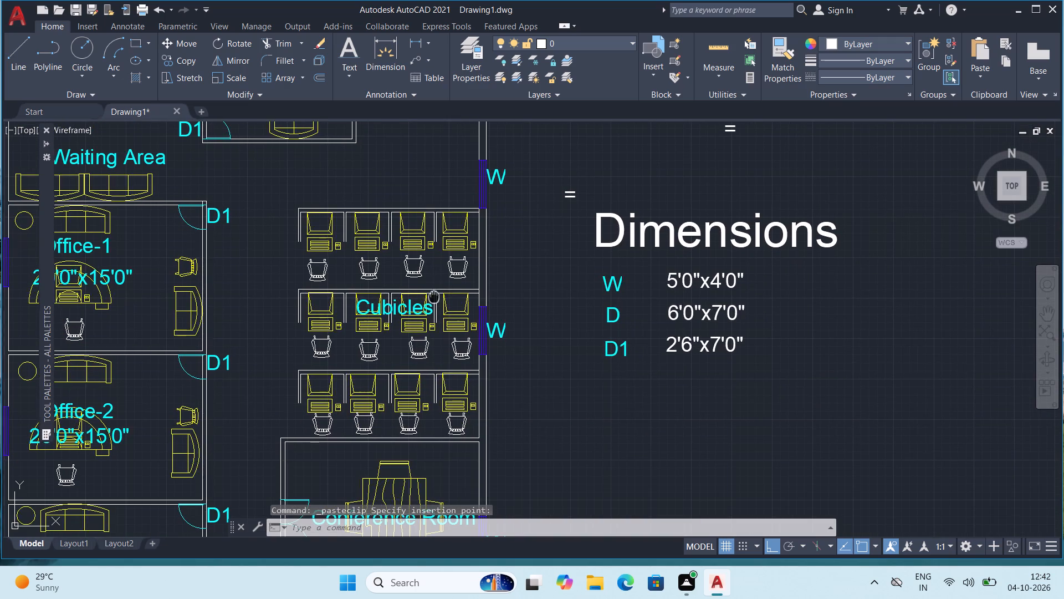
{"action": "middle_click_drag", "start_coordinate": [434, 296], "coordinate": [481, 417]}
{"action": "left_click", "coordinate": [443, 221]}
{"action": "key", "text": "ctrl+c"}
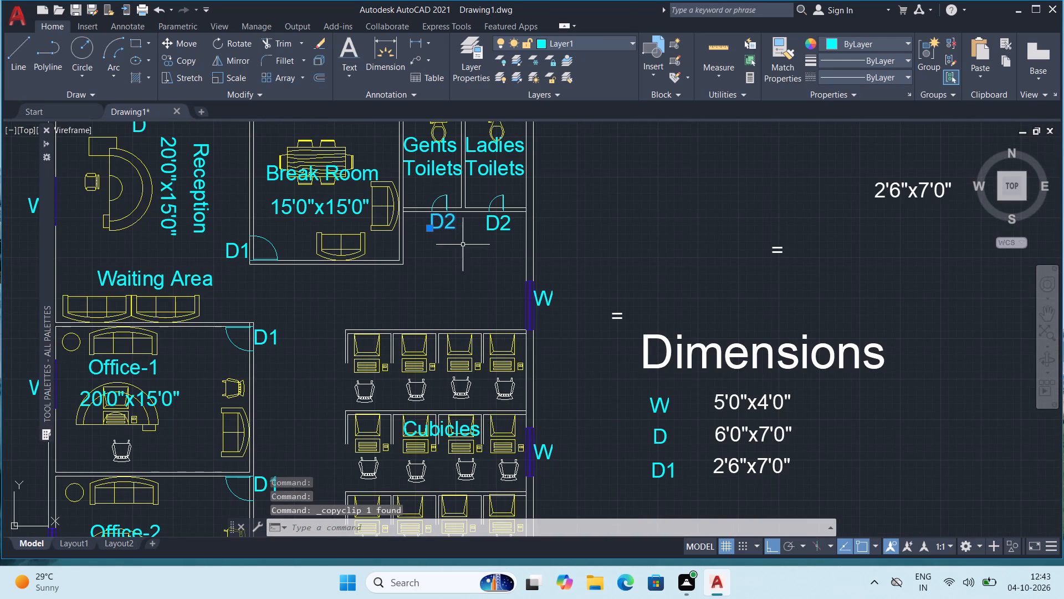
{"action": "key", "text": "ctrl+v"}
{"action": "middle_click_drag", "start_coordinate": [679, 446], "coordinate": [636, 283]}
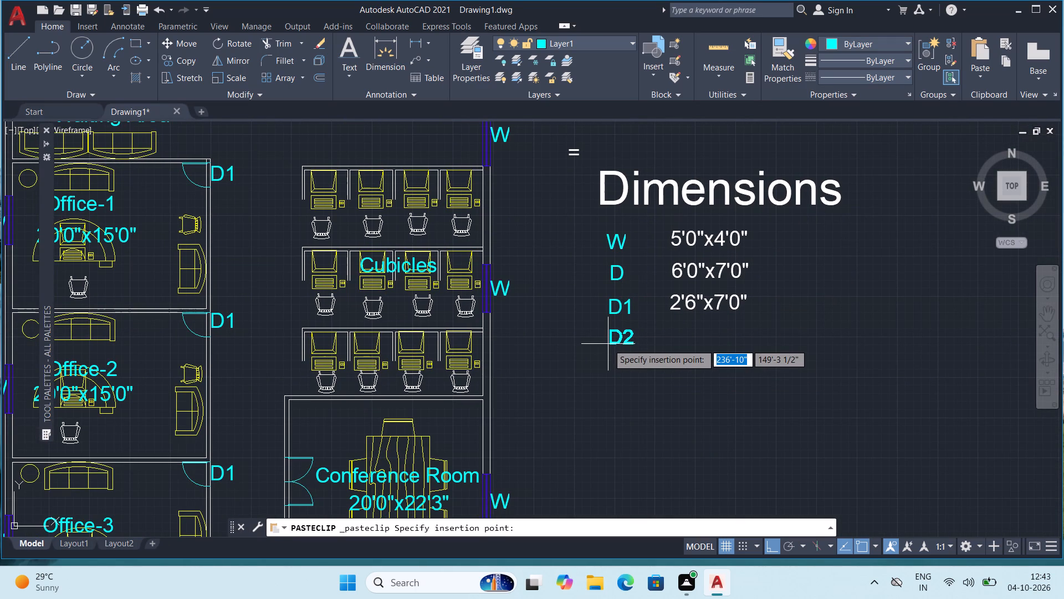
{"action": "left_click", "coordinate": [608, 344]}
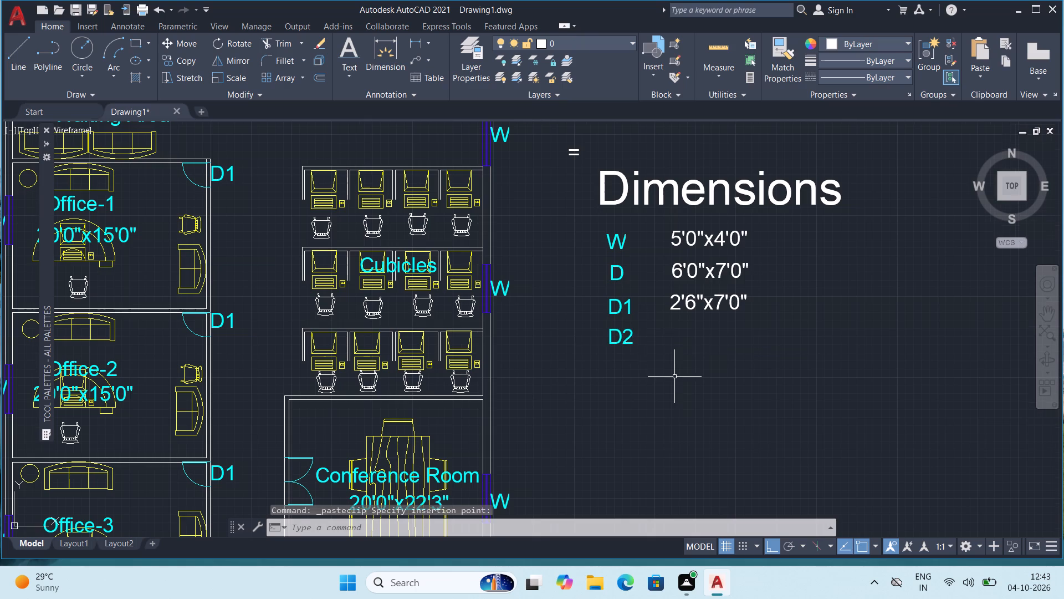
Change the spare size text above the "Dimensions" legend to 1'6"x7'0".
{"action": "scroll", "coordinate": [674, 377], "scroll_direction": "down", "scroll_amount": 1}
{"action": "middle_click_drag", "start_coordinate": [722, 347], "coordinate": [676, 381]}
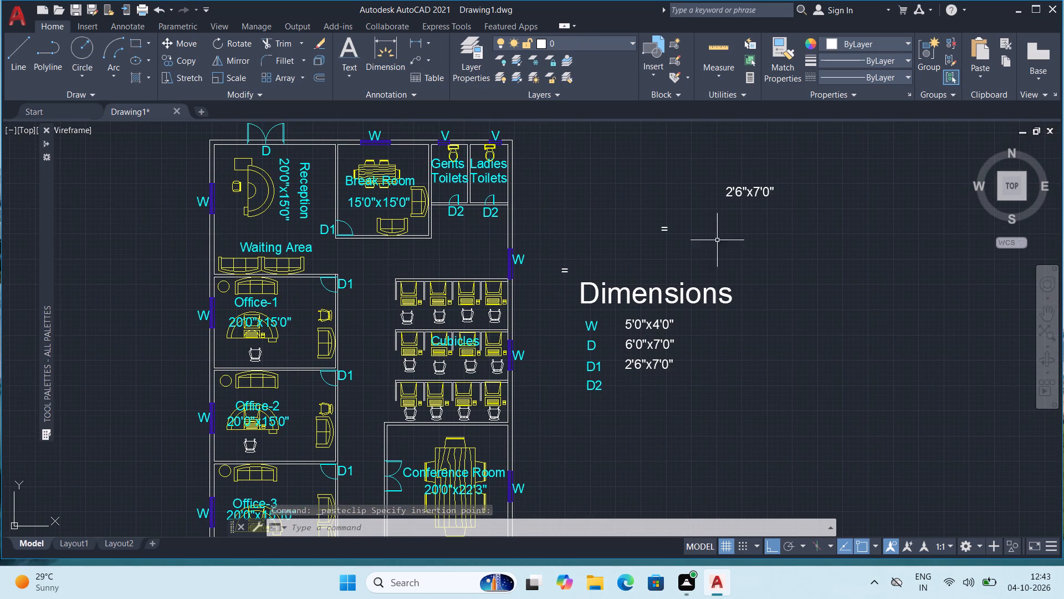
{"action": "double_click", "coordinate": [744, 191]}
{"action": "scroll", "coordinate": [743, 194], "scroll_direction": "up", "scroll_amount": 3}
{"action": "left_click", "coordinate": [709, 188]}
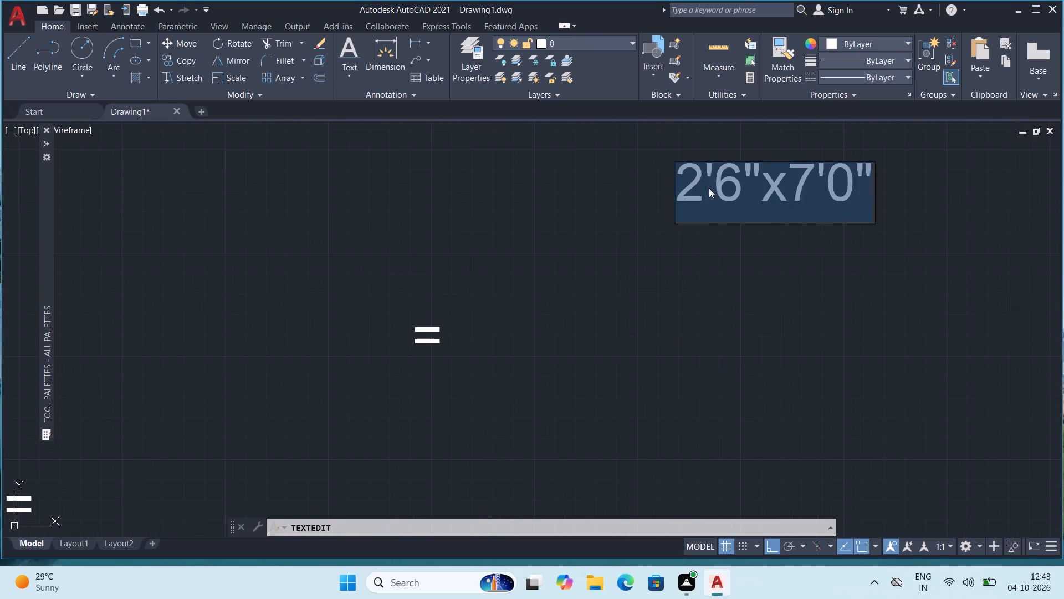
{"action": "key", "text": "BackSpace"}
{"action": "key", "text": "1"}
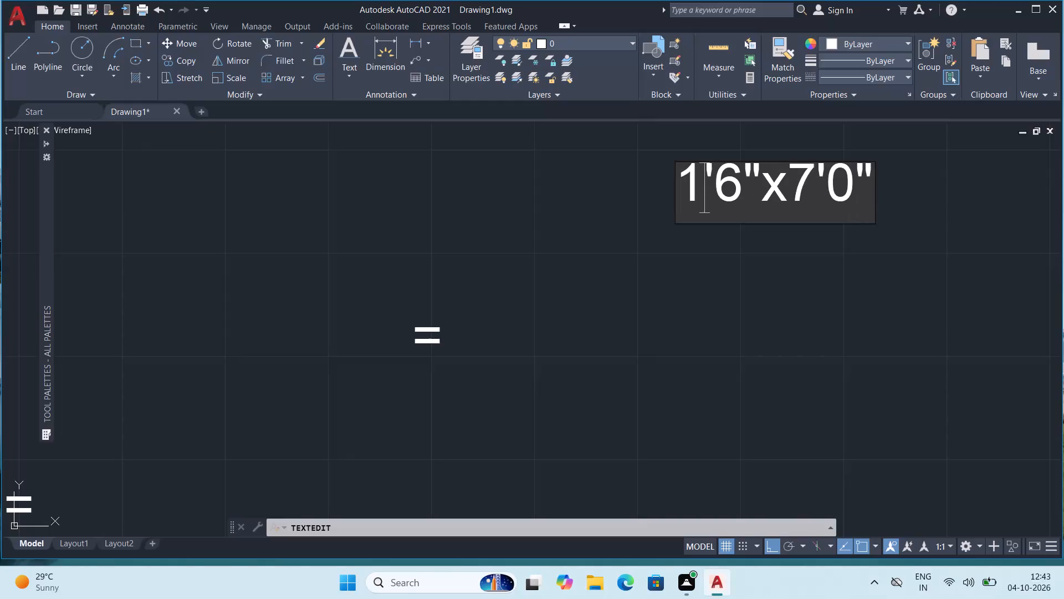
{"action": "left_click", "coordinate": [678, 434]}
{"action": "scroll", "coordinate": [686, 415], "scroll_direction": "down", "scroll_amount": 3}
{"action": "key", "text": "Escape"}
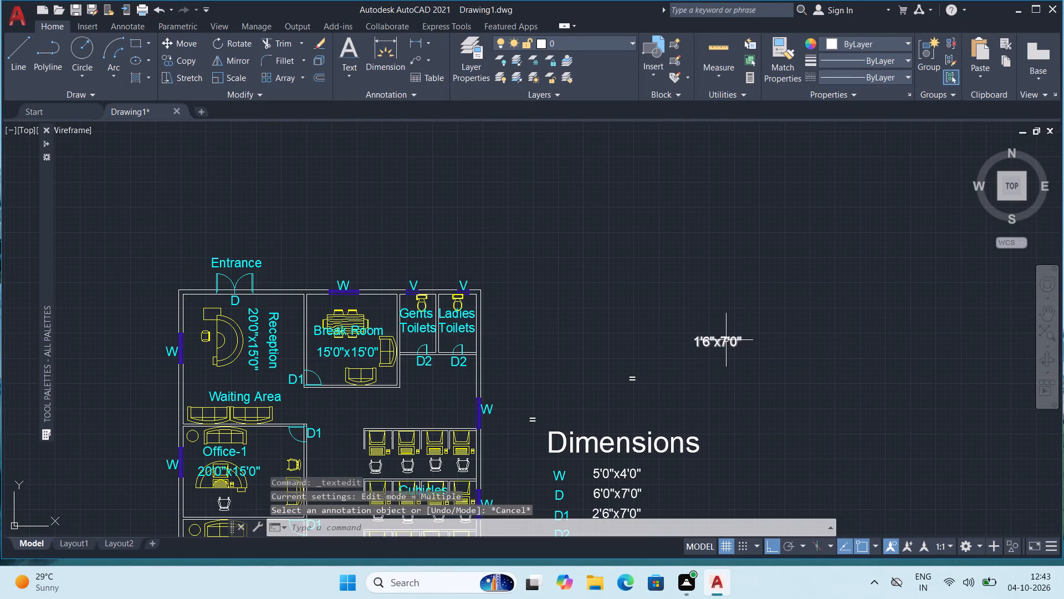
Copy the spare "1'6"x7'0"" text into the legend's "D2" row, below the "D1" size.
{"action": "left_click", "coordinate": [726, 340]}
{"action": "middle_click_drag", "start_coordinate": [712, 316], "coordinate": [713, 216]}
{"action": "key", "text": "ctrl+c"}
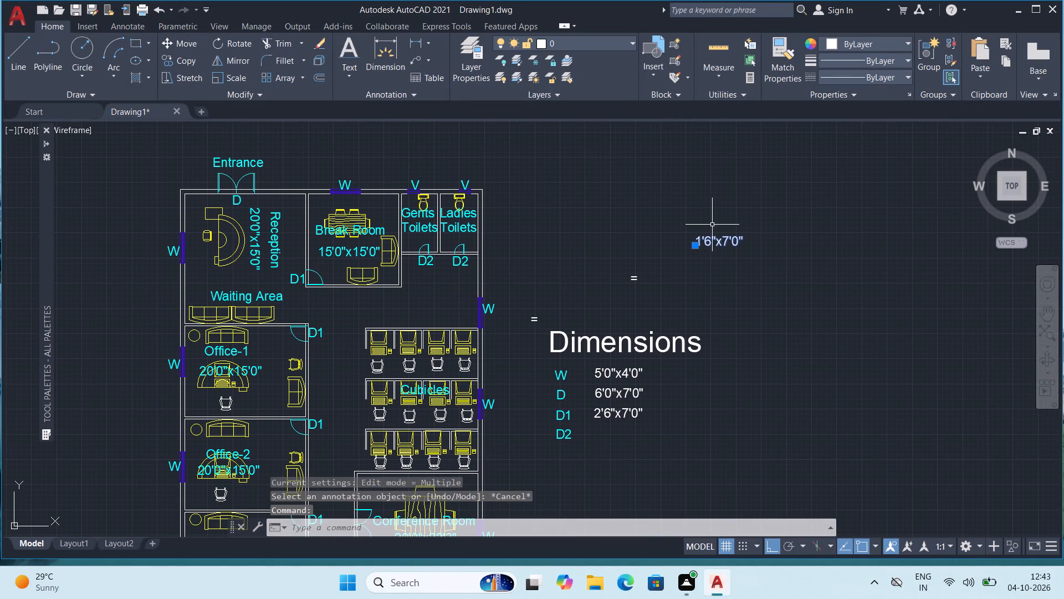
{"action": "key", "text": "ctrl+v"}
{"action": "scroll", "coordinate": [636, 440], "scroll_direction": "up", "scroll_amount": 1}
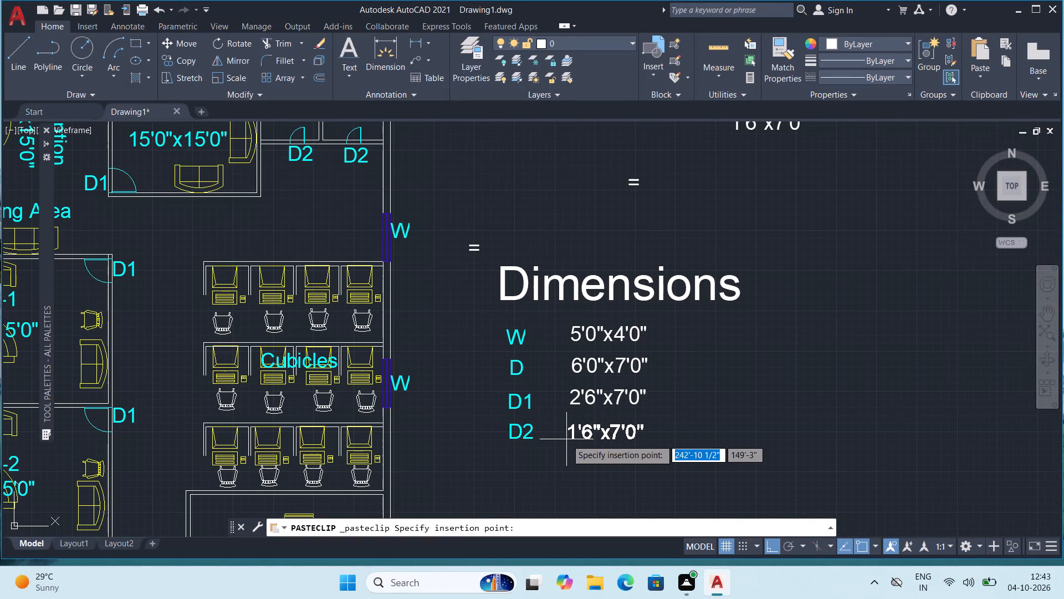
{"action": "left_click", "coordinate": [566, 436]}
Copy the spare "=" between label and size in the legend's "W", "D", "D1" and "D2" rows.
{"action": "middle_click_drag", "start_coordinate": [590, 421], "coordinate": [623, 395]}
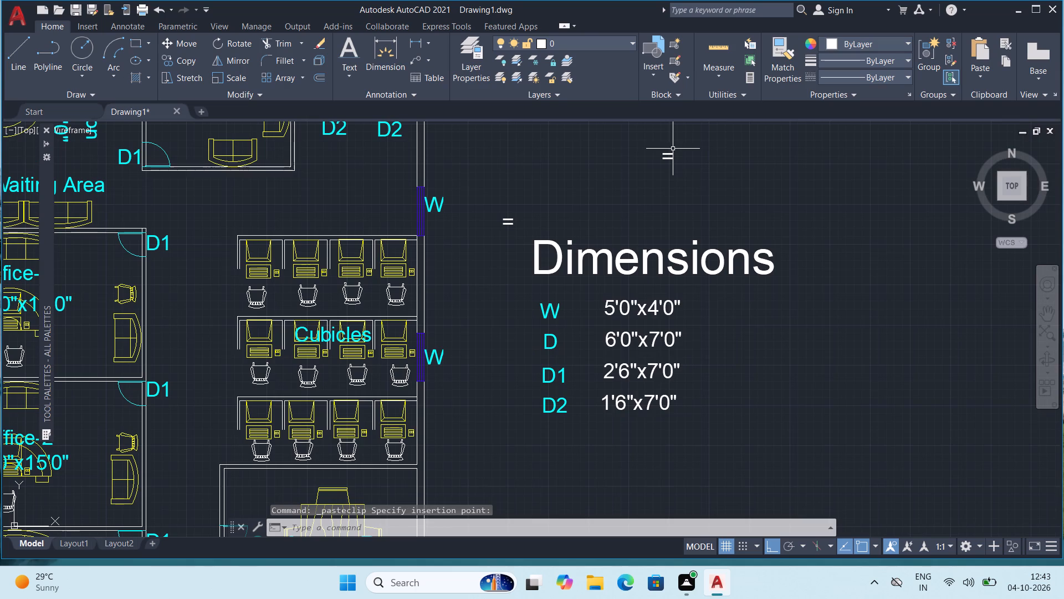
{"action": "left_click", "coordinate": [671, 152]}
{"action": "key", "text": "ctrl+c"}
{"action": "key", "text": "ctrl+v"}
{"action": "scroll", "coordinate": [589, 308], "scroll_direction": "up", "scroll_amount": 1}
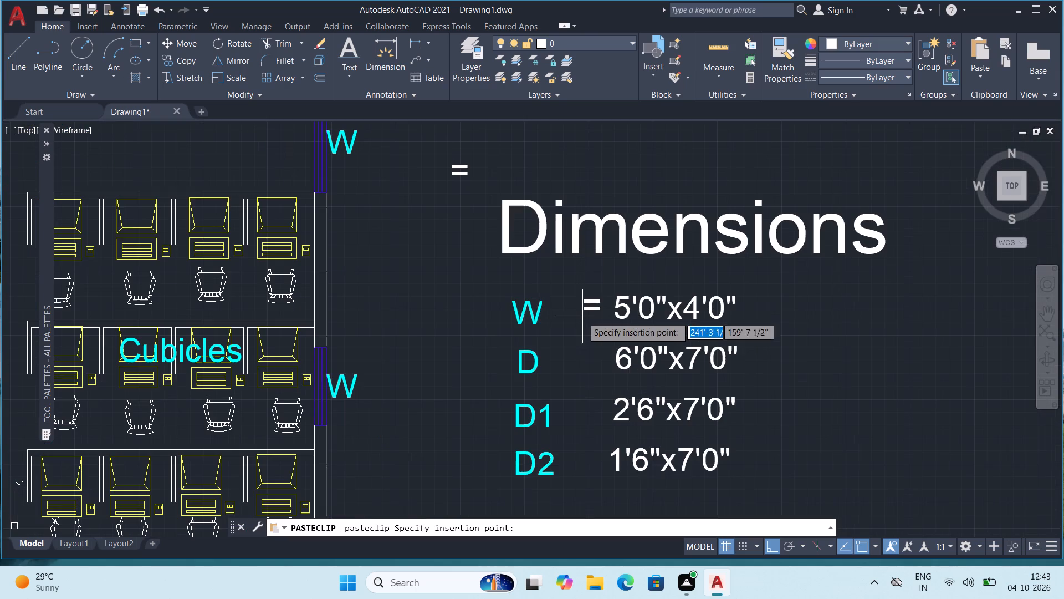
{"action": "left_click", "coordinate": [574, 320]}
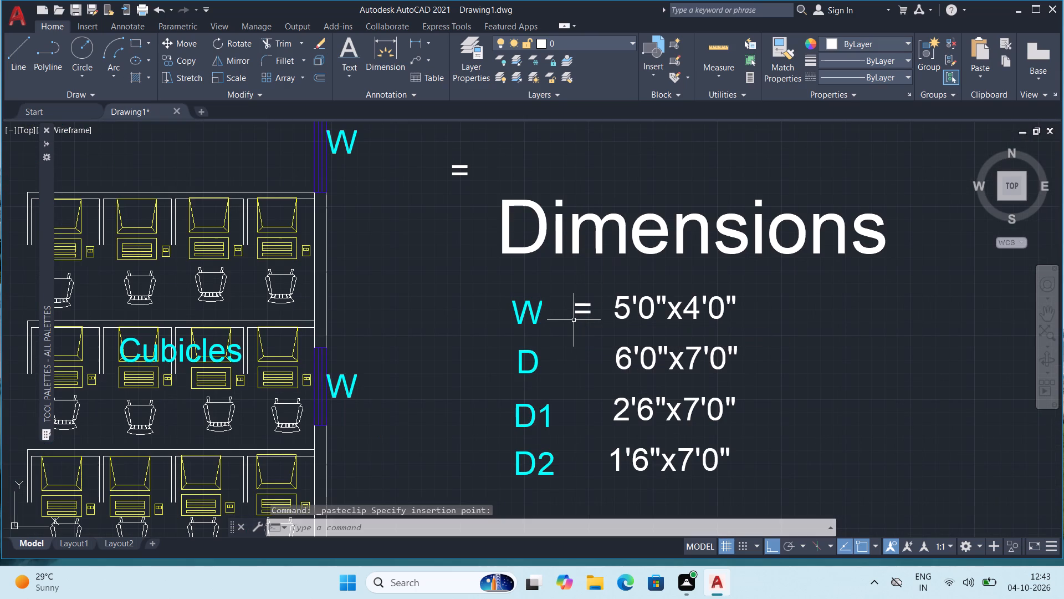
{"action": "key", "text": "ctrl+v"}
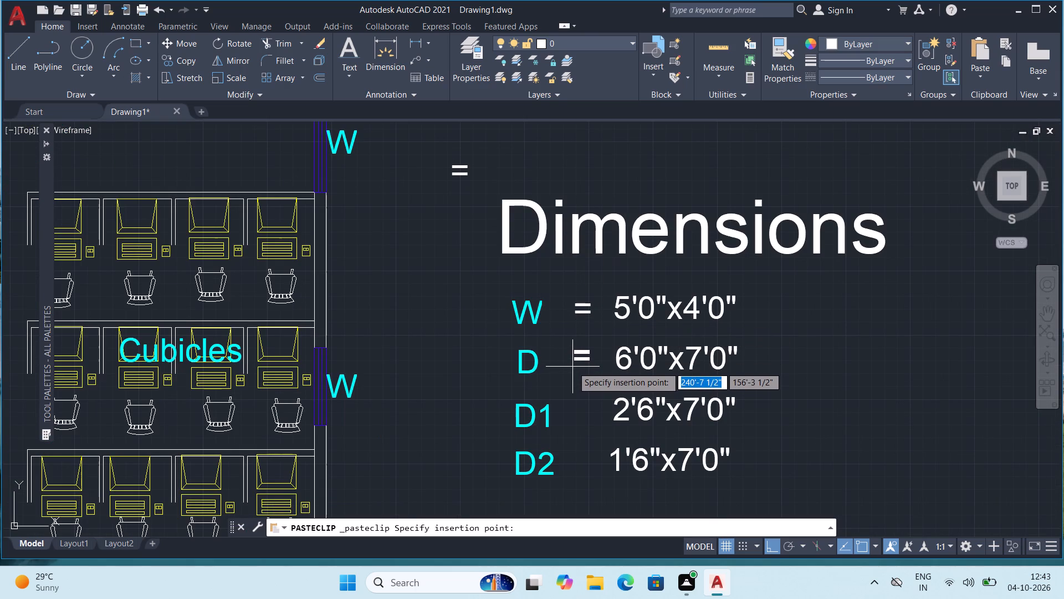
{"action": "left_click", "coordinate": [574, 366]}
{"action": "key", "text": "ctrl+v"}
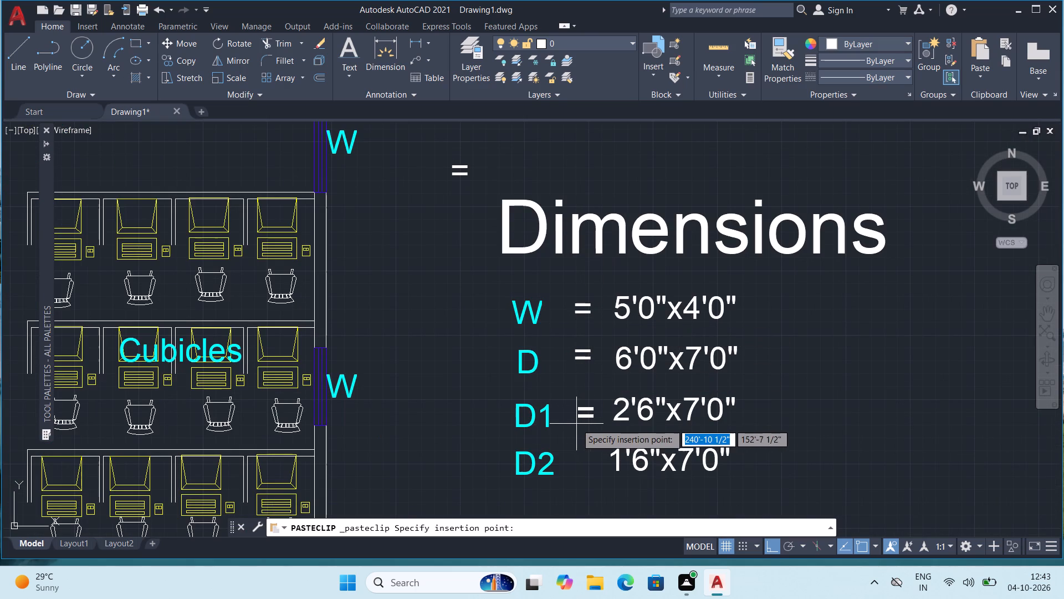
{"action": "left_click", "coordinate": [576, 417]}
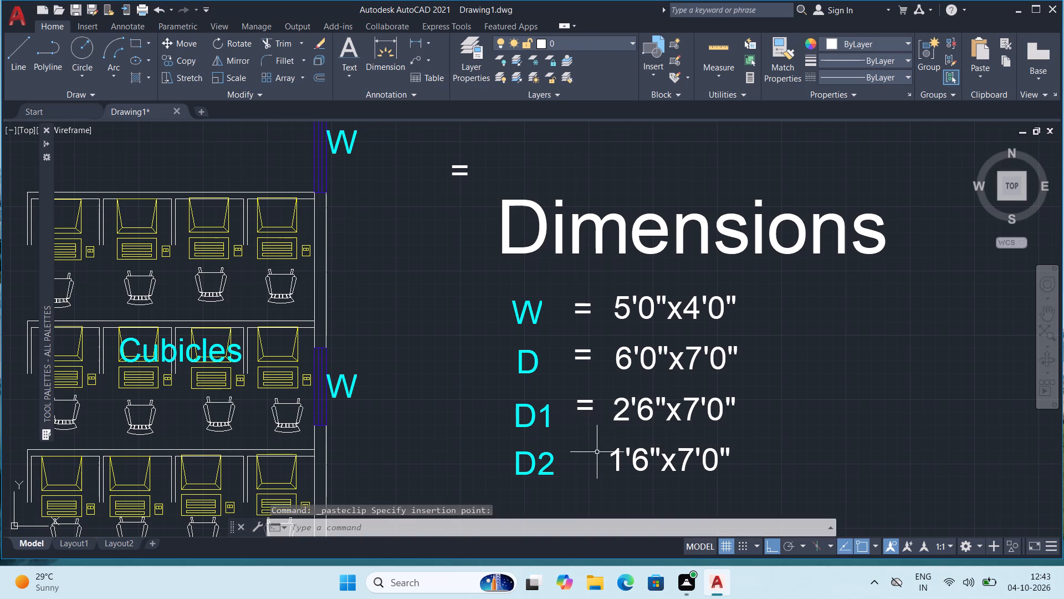
{"action": "key", "text": "ctrl+v"}
{"action": "left_click", "coordinate": [575, 469]}
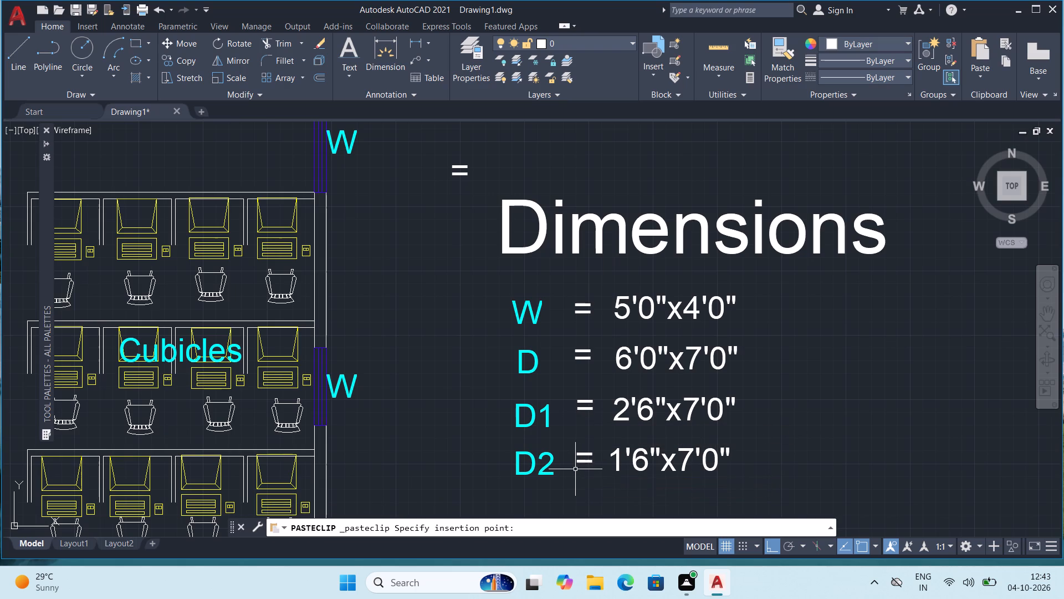
Erase the two leftover "=" signs and the spare "1'6"x7'0"" text above the "Dimensions" heading.
{"action": "scroll", "coordinate": [626, 453], "scroll_direction": "down", "scroll_amount": 1}
{"action": "middle_click_drag", "start_coordinate": [708, 426], "coordinate": [686, 382]}
{"action": "scroll", "coordinate": [674, 392], "scroll_direction": "down", "scroll_amount": 1}
{"action": "middle_click_drag", "start_coordinate": [700, 359], "coordinate": [698, 366]}
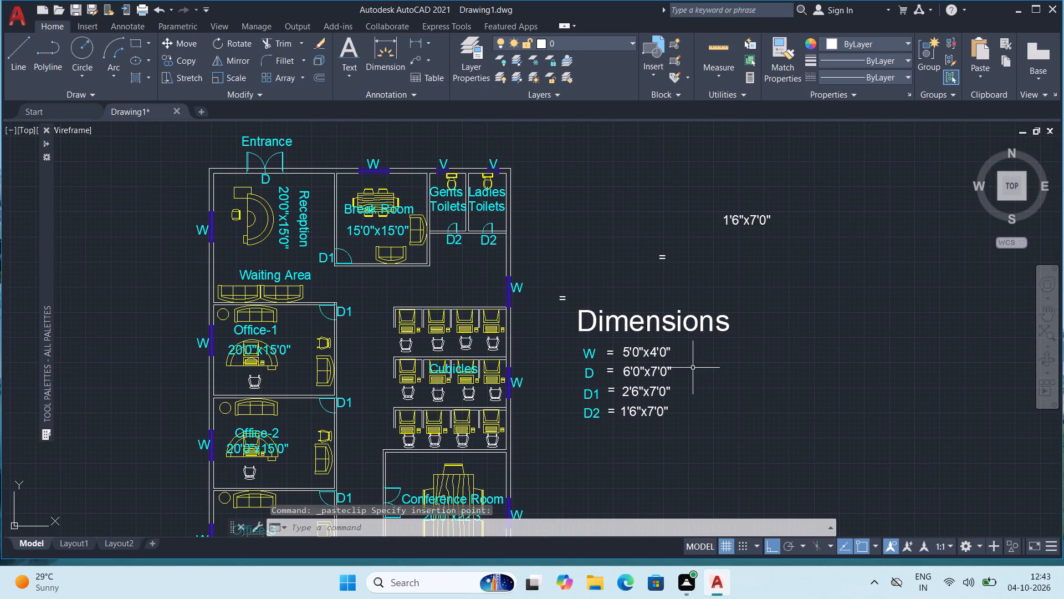
{"action": "left_click", "coordinate": [556, 298]}
{"action": "left_click", "coordinate": [565, 299]}
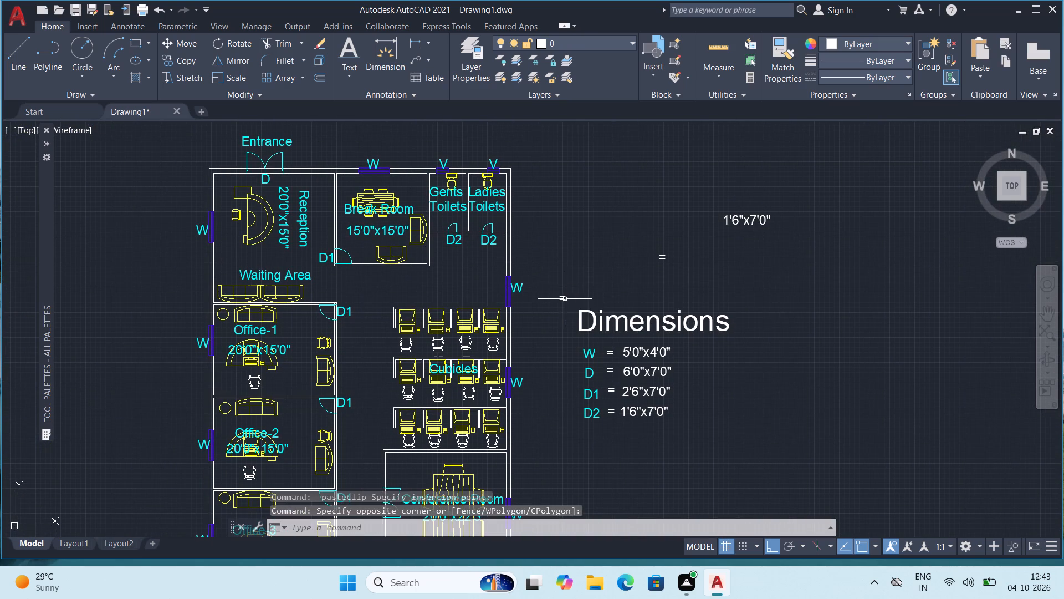
{"action": "left_click", "coordinate": [557, 315]}
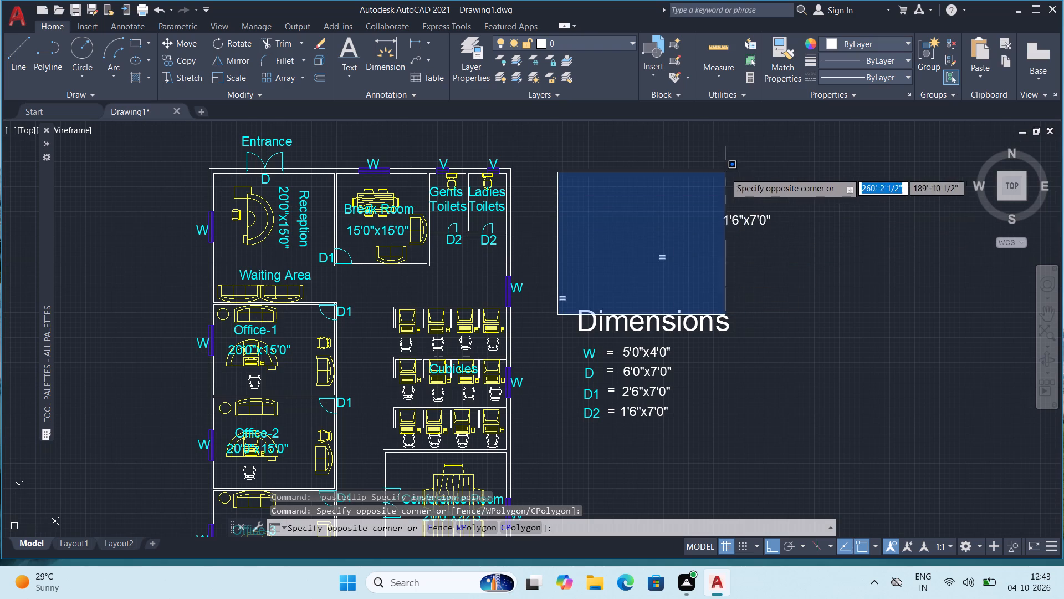
{"action": "left_click", "coordinate": [566, 235]}
{"action": "key", "text": "Delete"}
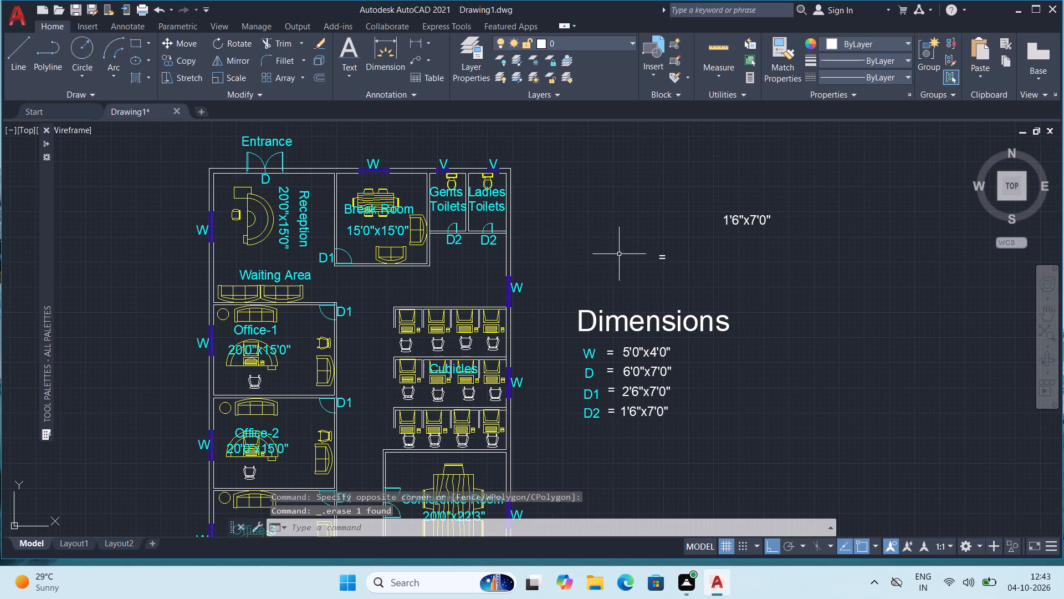
{"action": "left_click", "coordinate": [643, 257]}
{"action": "left_click", "coordinate": [812, 197]}
{"action": "key", "text": "Delete"}
{"action": "left_click", "coordinate": [686, 255]}
{"action": "left_click", "coordinate": [628, 256]}
{"action": "key", "text": "Delete"}
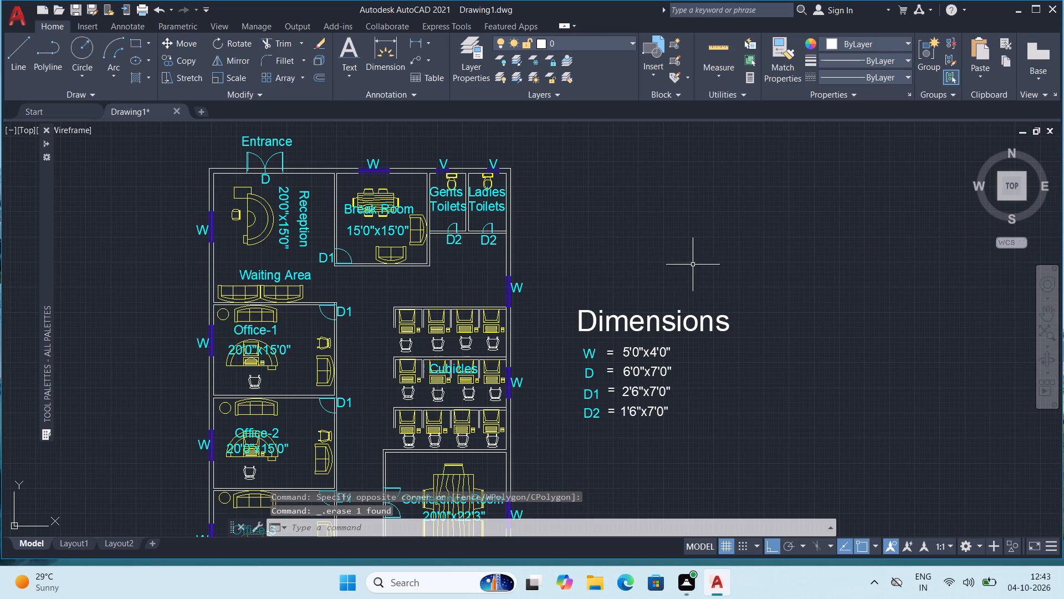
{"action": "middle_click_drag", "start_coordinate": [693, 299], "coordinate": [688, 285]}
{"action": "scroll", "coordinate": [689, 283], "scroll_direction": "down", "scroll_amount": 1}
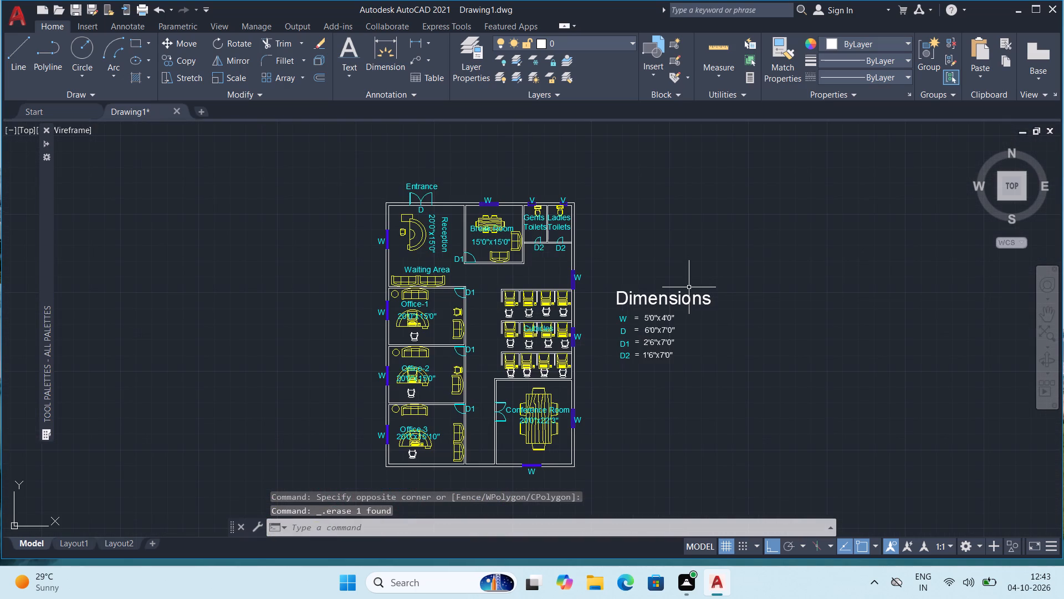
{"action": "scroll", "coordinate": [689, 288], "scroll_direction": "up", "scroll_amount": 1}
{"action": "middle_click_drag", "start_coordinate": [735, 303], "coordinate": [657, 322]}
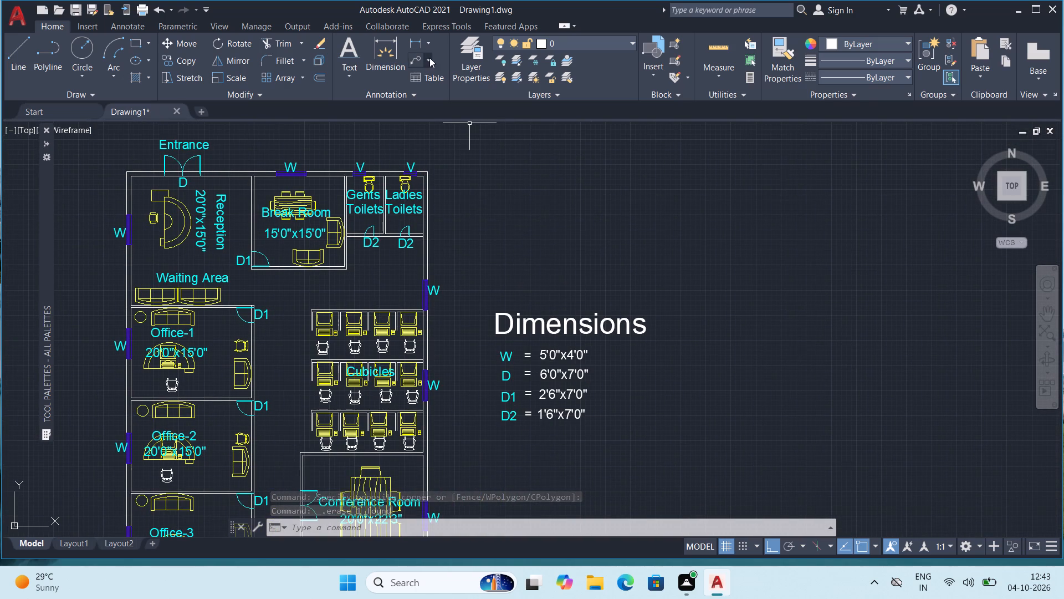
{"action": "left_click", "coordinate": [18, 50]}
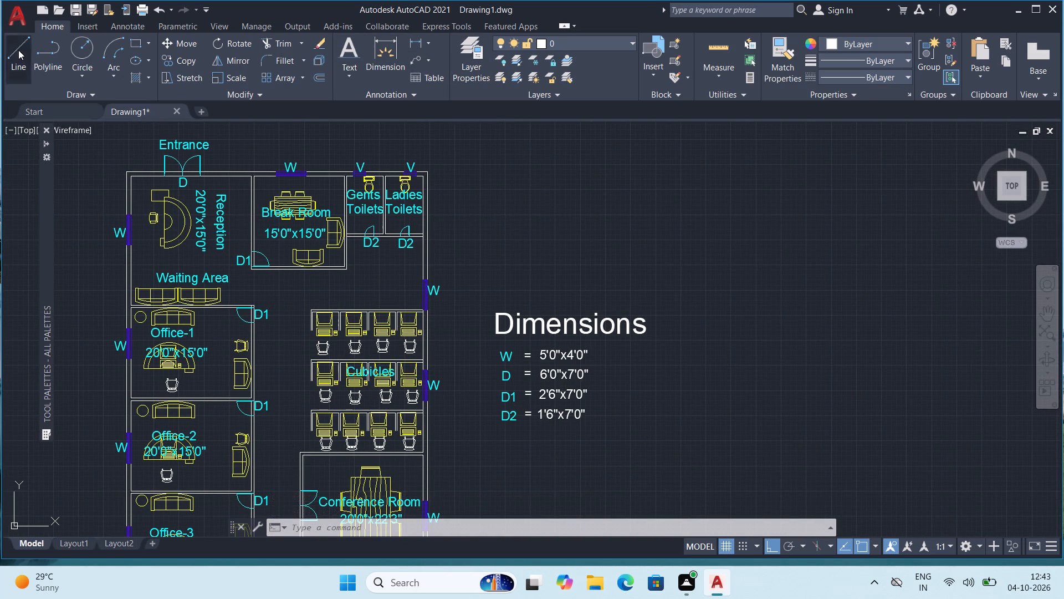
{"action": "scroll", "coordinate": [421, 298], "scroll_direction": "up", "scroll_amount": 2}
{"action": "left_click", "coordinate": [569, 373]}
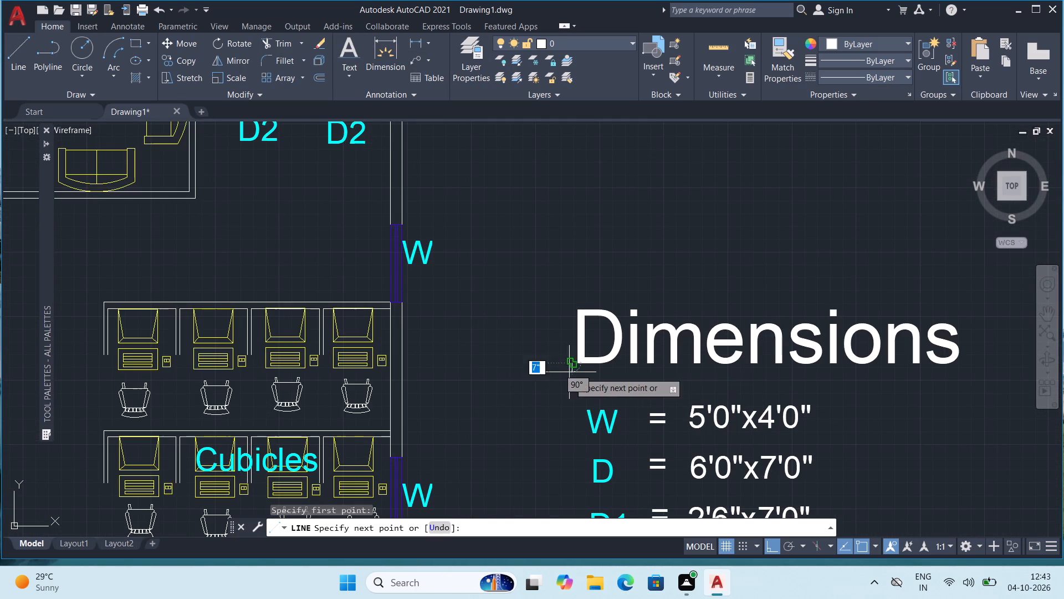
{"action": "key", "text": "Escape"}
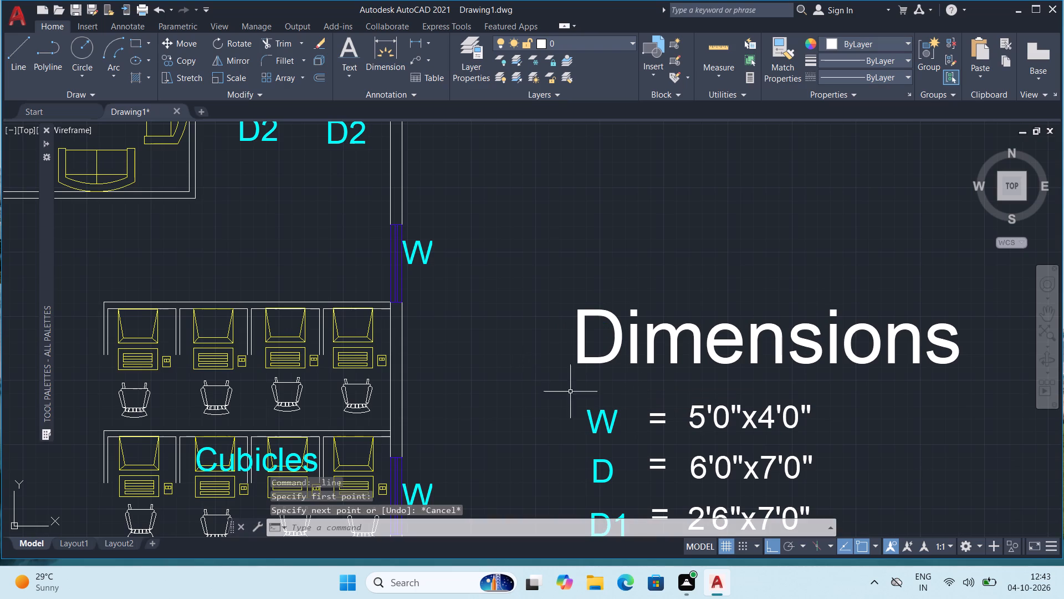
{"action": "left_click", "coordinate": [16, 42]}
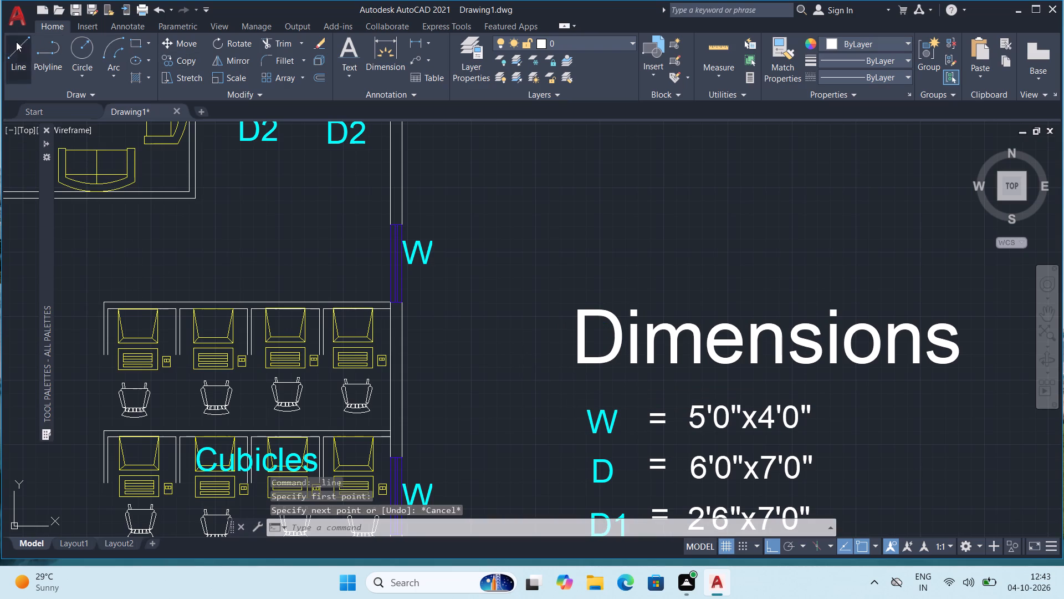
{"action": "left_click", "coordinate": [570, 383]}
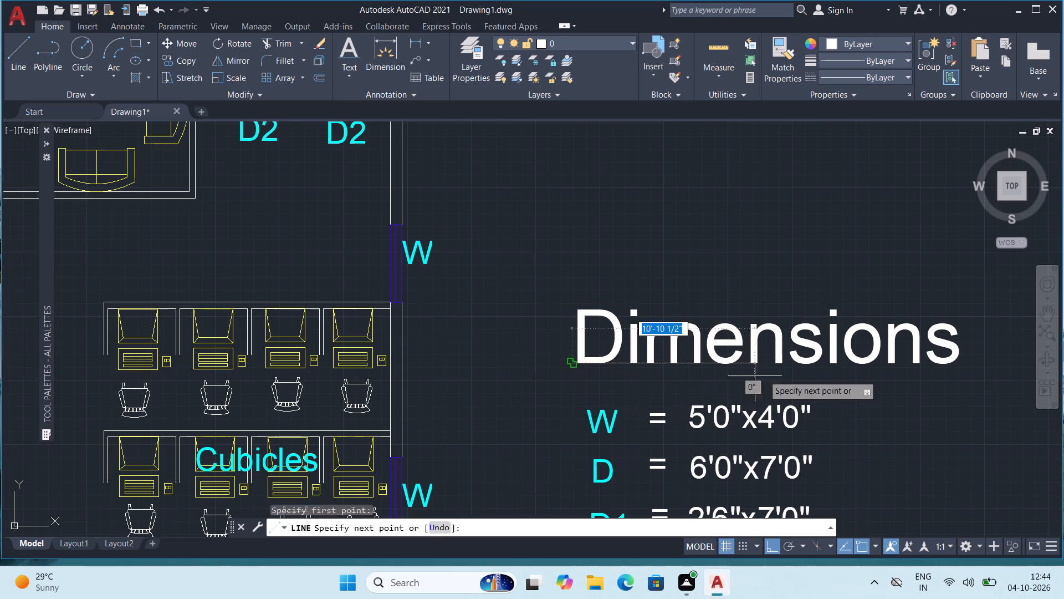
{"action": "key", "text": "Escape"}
Draw a horizontal line beneath the "Dimensions" heading, spanning the full width of the text.
{"action": "scroll", "coordinate": [663, 412], "scroll_direction": "up", "scroll_amount": 2}
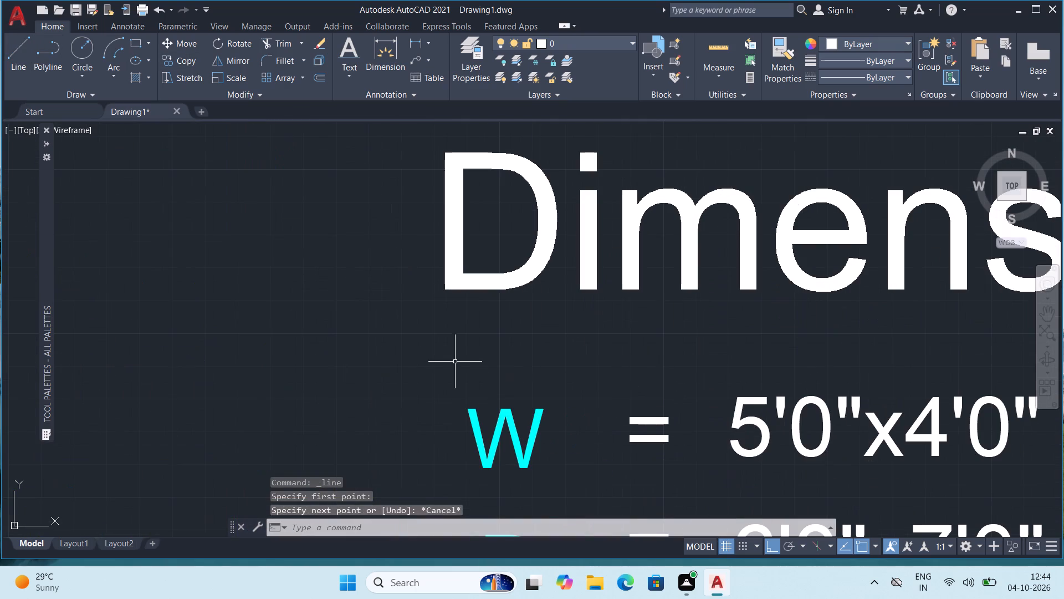
{"action": "key", "text": "l"}
{"action": "key", "text": "Return"}
{"action": "left_click", "coordinate": [414, 334]}
{"action": "scroll", "coordinate": [768, 328], "scroll_direction": "down", "scroll_amount": 3}
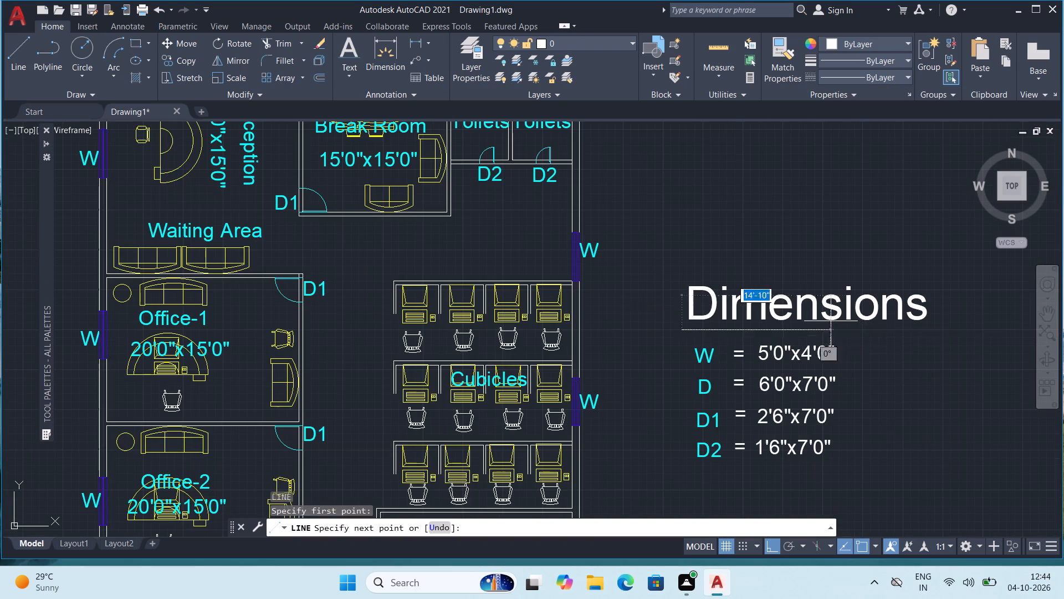
{"action": "left_click", "coordinate": [930, 321]}
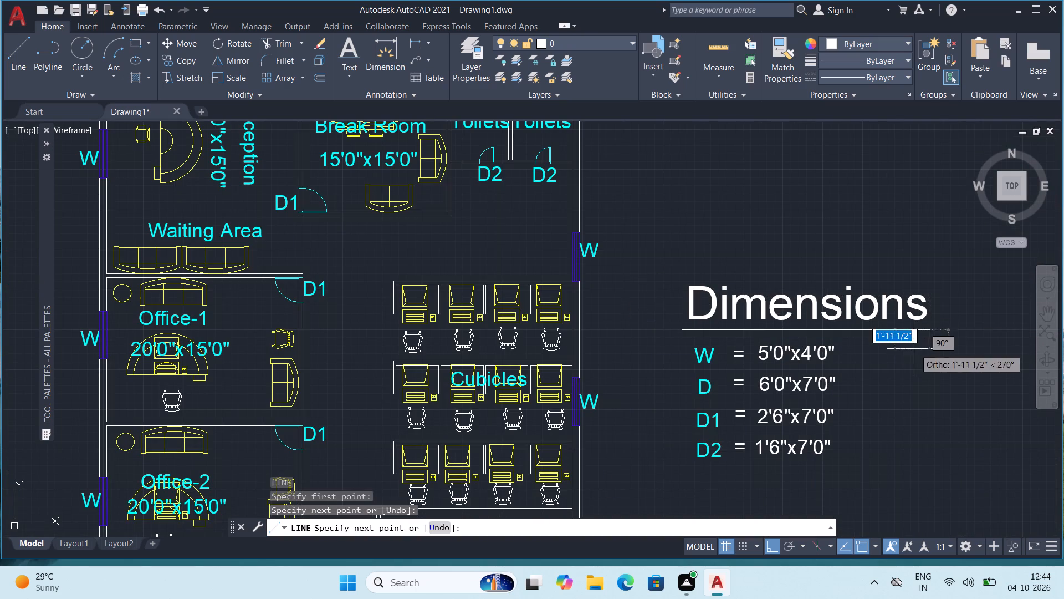
{"action": "key", "text": "Escape"}
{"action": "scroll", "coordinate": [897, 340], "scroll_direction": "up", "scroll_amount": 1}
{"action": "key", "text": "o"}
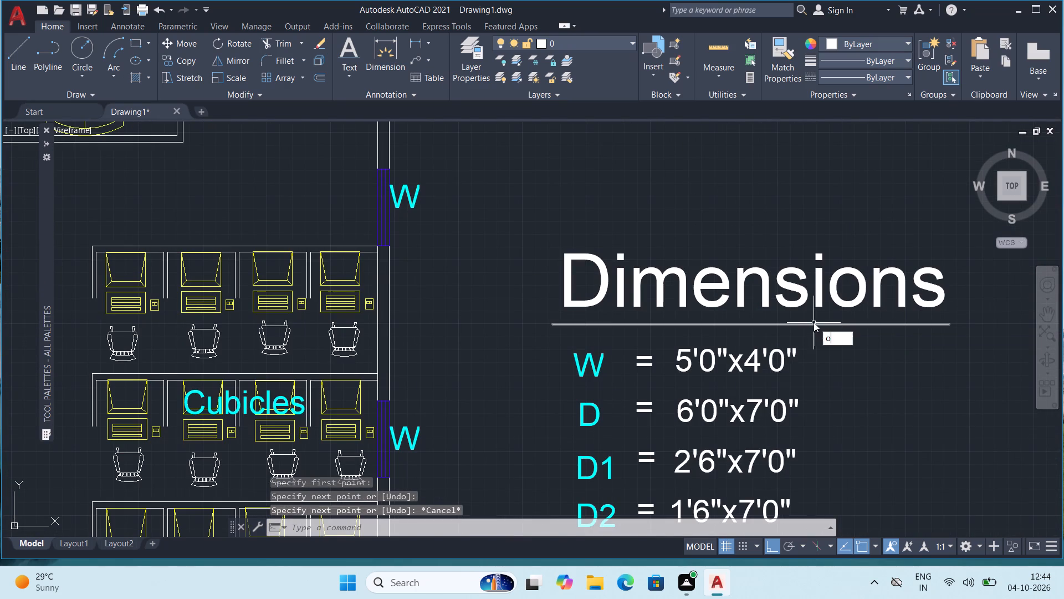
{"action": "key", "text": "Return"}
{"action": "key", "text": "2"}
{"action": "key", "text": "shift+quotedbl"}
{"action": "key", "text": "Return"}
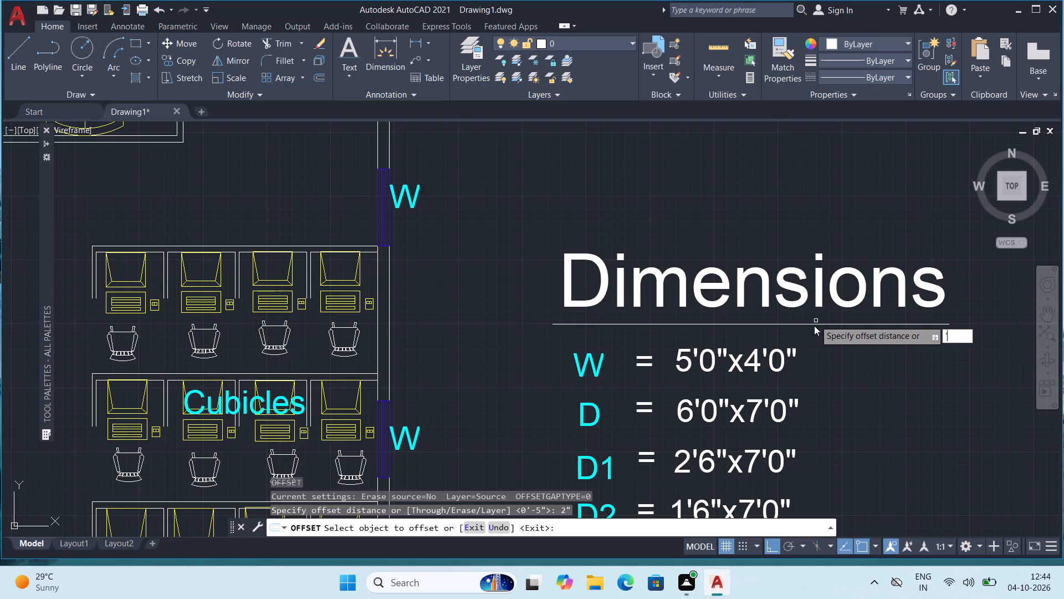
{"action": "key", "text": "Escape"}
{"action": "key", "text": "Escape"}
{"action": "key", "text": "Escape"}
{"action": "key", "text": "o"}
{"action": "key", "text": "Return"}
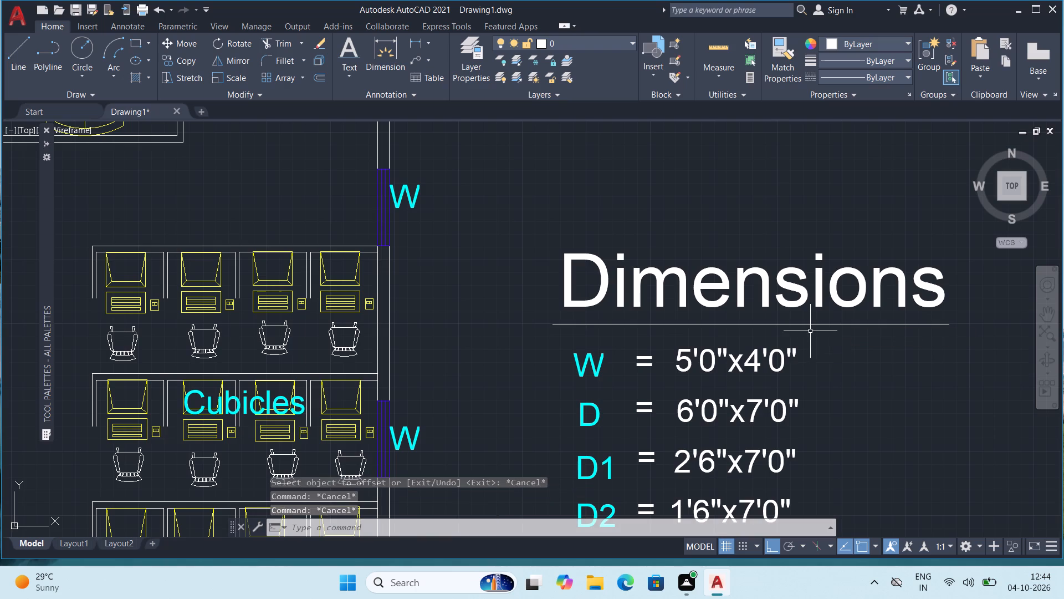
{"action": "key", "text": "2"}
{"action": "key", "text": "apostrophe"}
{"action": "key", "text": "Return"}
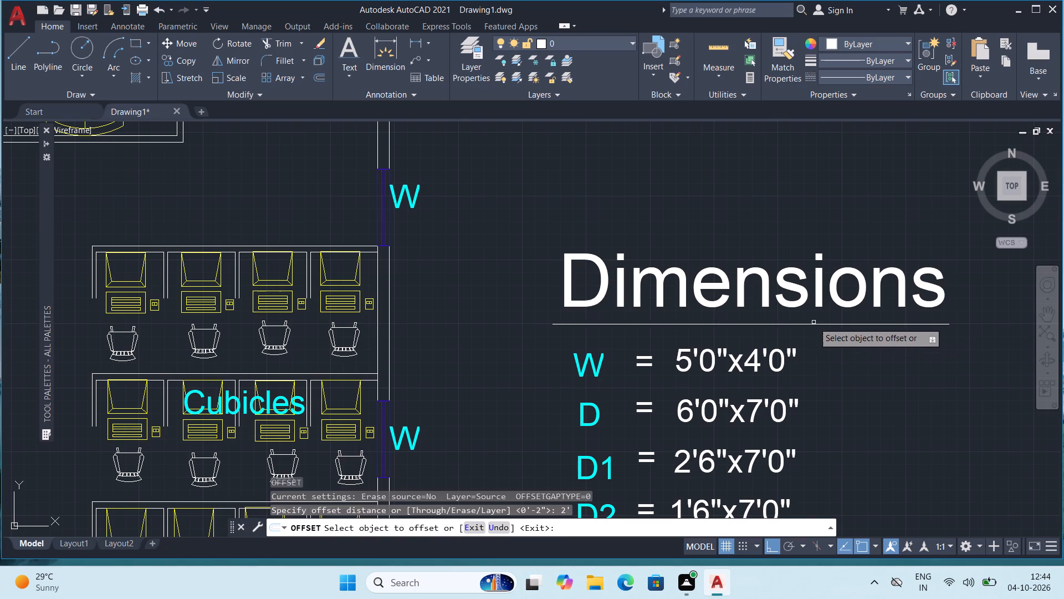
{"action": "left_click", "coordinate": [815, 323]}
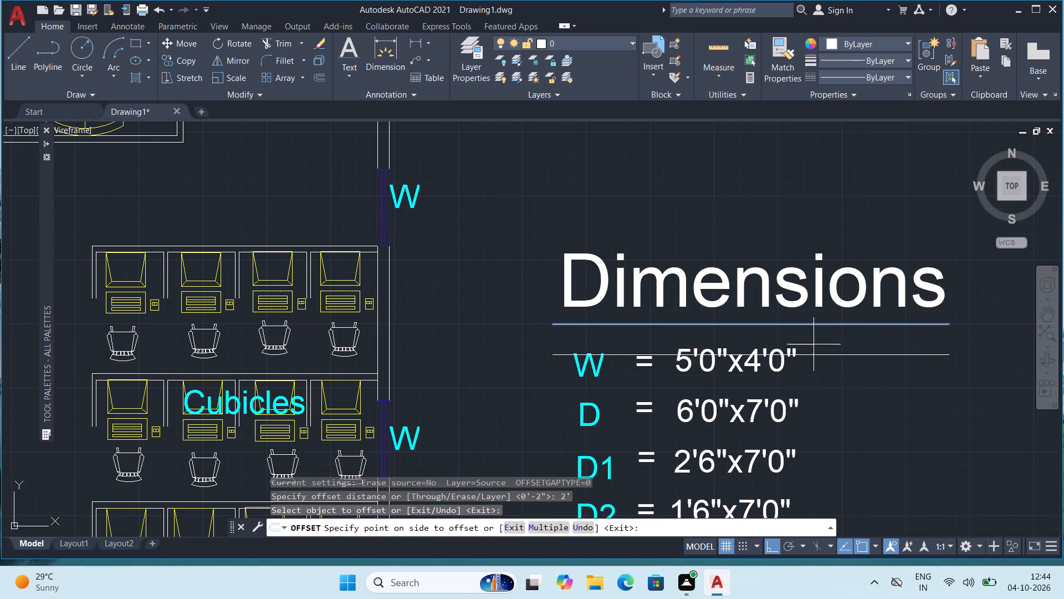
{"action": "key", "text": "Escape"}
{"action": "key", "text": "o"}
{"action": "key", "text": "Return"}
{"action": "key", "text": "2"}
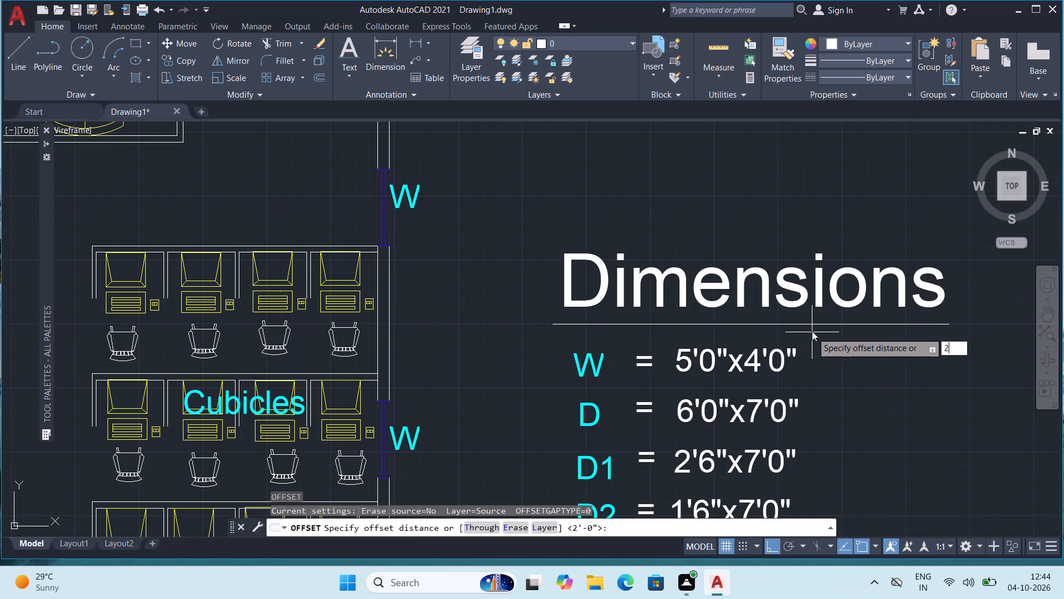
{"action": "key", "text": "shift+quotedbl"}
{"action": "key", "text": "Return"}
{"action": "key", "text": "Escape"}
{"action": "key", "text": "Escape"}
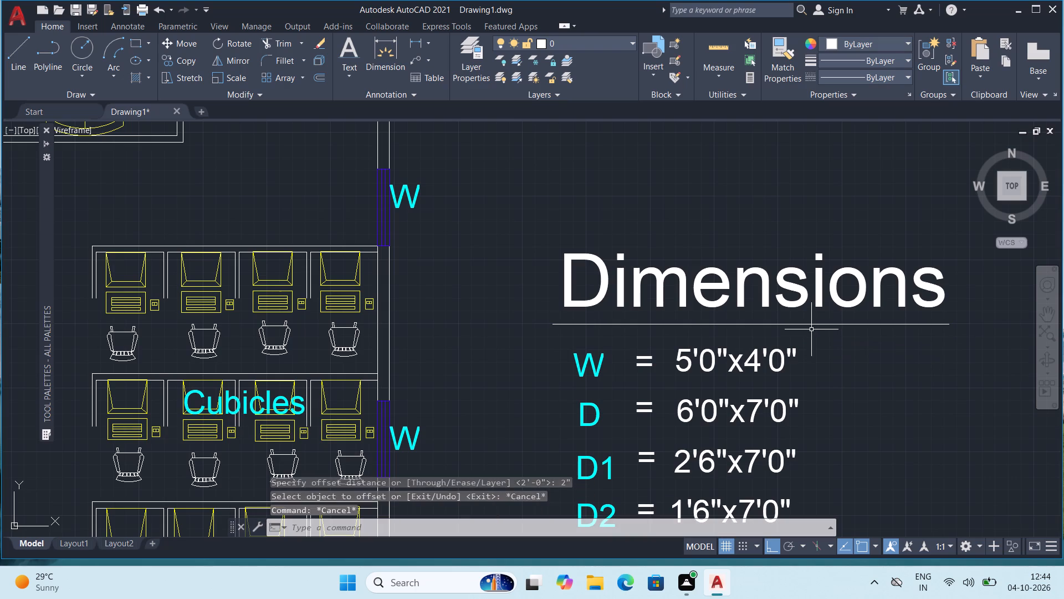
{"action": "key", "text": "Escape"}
Offset the heading's underline 2" downward to make a double underline.
{"action": "key", "text": "o"}
{"action": "key", "text": "Return"}
{"action": "key", "text": "2"}
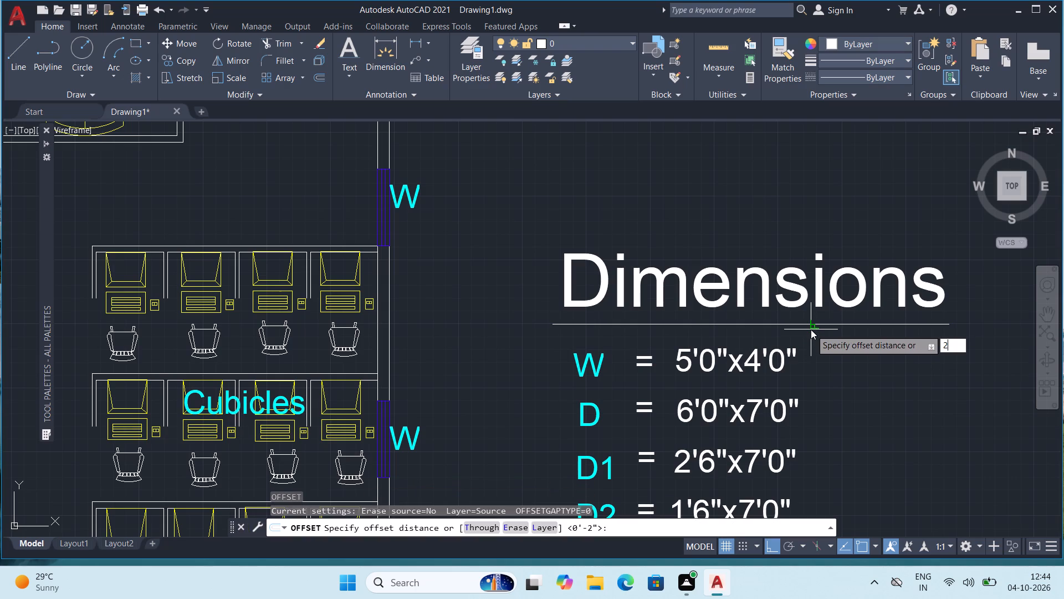
{"action": "key", "text": "apostrophe"}
{"action": "key", "text": "BackSpace"}
{"action": "key", "text": "shift+quotedbl"}
{"action": "key", "text": "Return"}
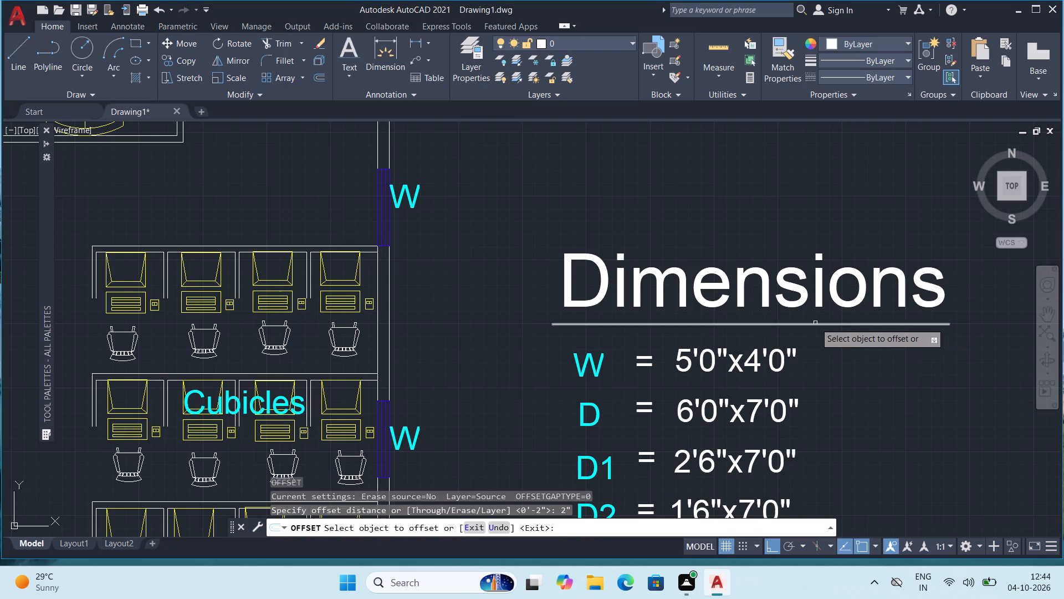
{"action": "left_click", "coordinate": [816, 323]}
{"action": "left_click", "coordinate": [820, 344]}
{"action": "middle_click_drag", "start_coordinate": [733, 317], "coordinate": [673, 302]}
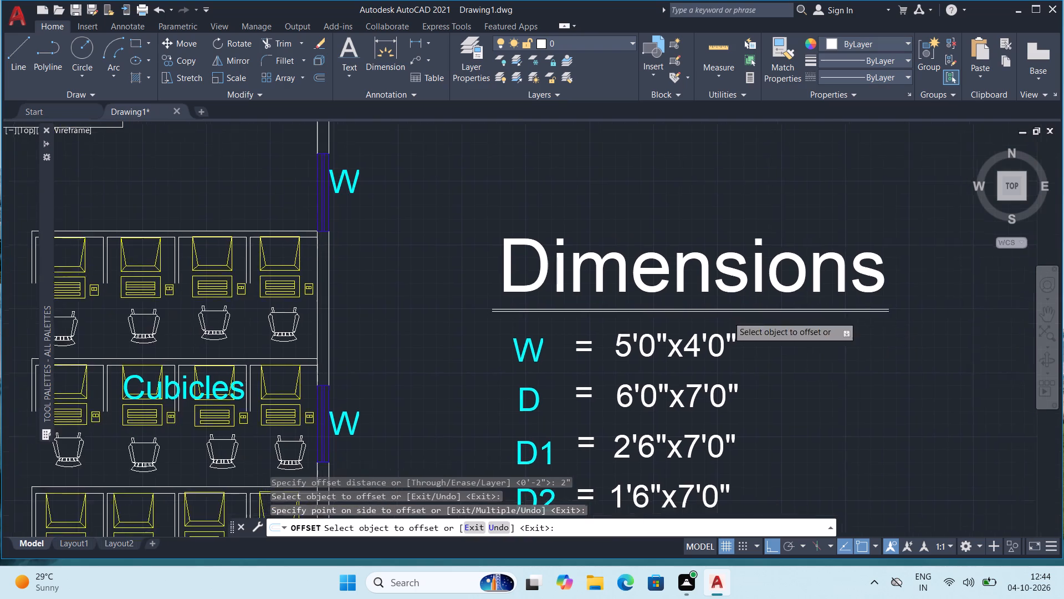
{"action": "middle_click_drag", "start_coordinate": [673, 302], "coordinate": [617, 289]}
{"action": "scroll", "coordinate": [614, 290], "scroll_direction": "down", "scroll_amount": 1}
{"action": "key", "text": "Escape"}
{"action": "key", "text": "Escape"}
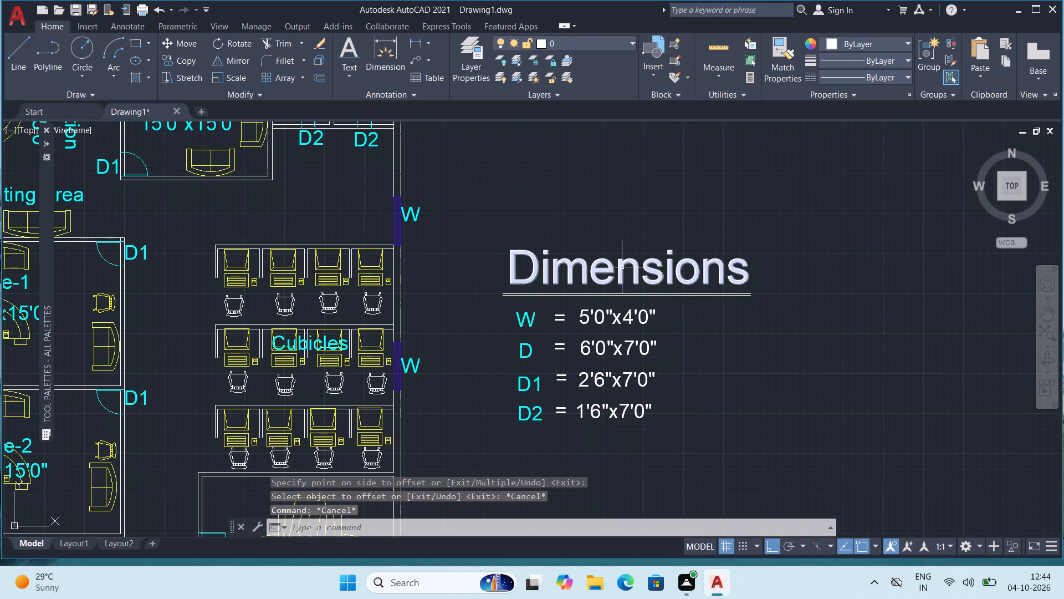
Move the "Dimensions" heading text to the "wall" layer.
{"action": "left_click", "coordinate": [622, 266]}
{"action": "left_click", "coordinate": [621, 37]}
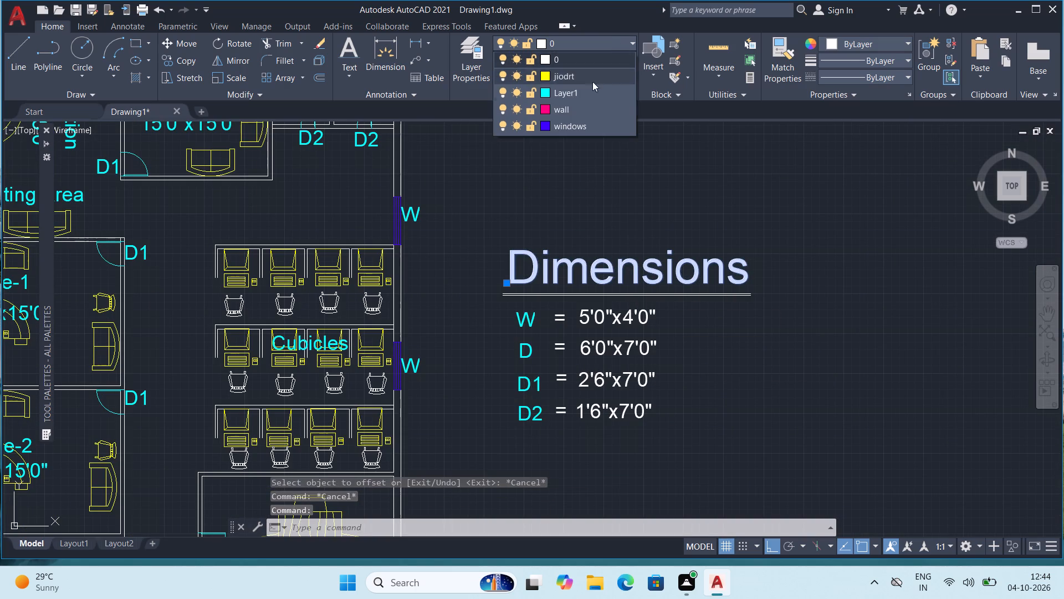
{"action": "left_click", "coordinate": [583, 110]}
{"action": "key", "text": "Escape"}
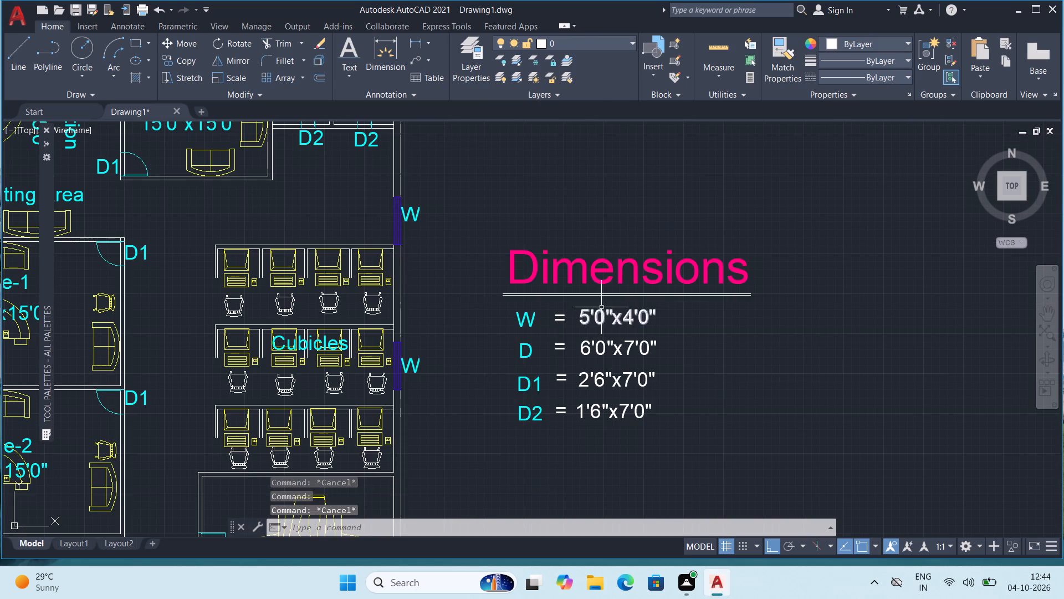
{"action": "key", "text": "Escape"}
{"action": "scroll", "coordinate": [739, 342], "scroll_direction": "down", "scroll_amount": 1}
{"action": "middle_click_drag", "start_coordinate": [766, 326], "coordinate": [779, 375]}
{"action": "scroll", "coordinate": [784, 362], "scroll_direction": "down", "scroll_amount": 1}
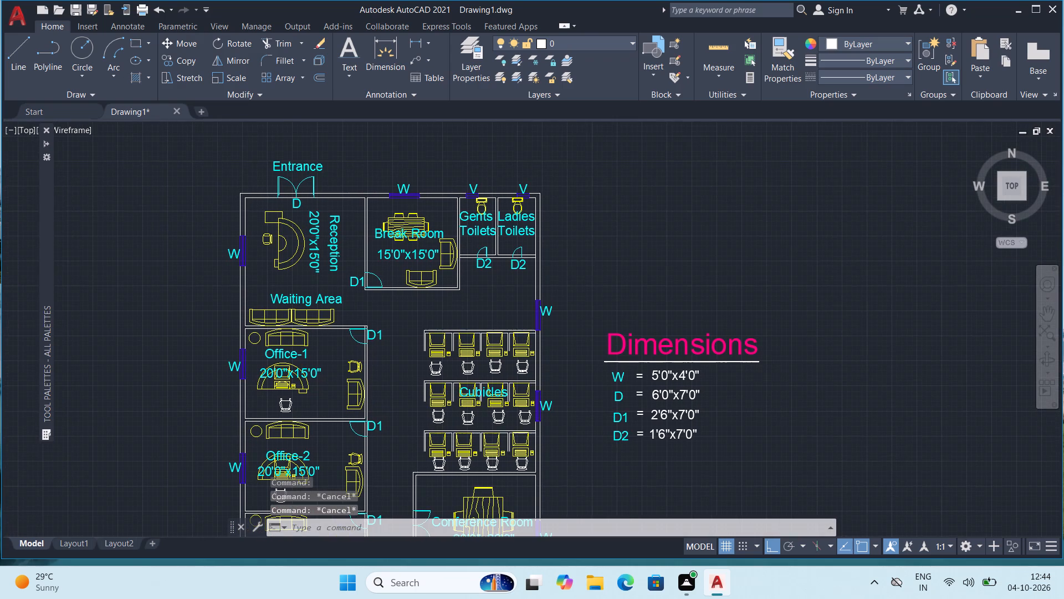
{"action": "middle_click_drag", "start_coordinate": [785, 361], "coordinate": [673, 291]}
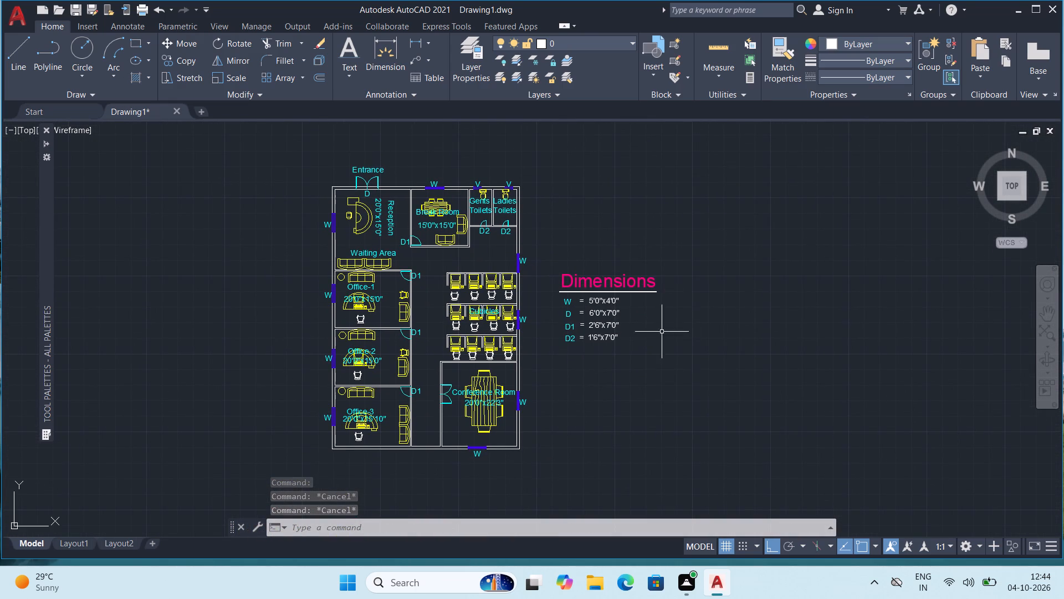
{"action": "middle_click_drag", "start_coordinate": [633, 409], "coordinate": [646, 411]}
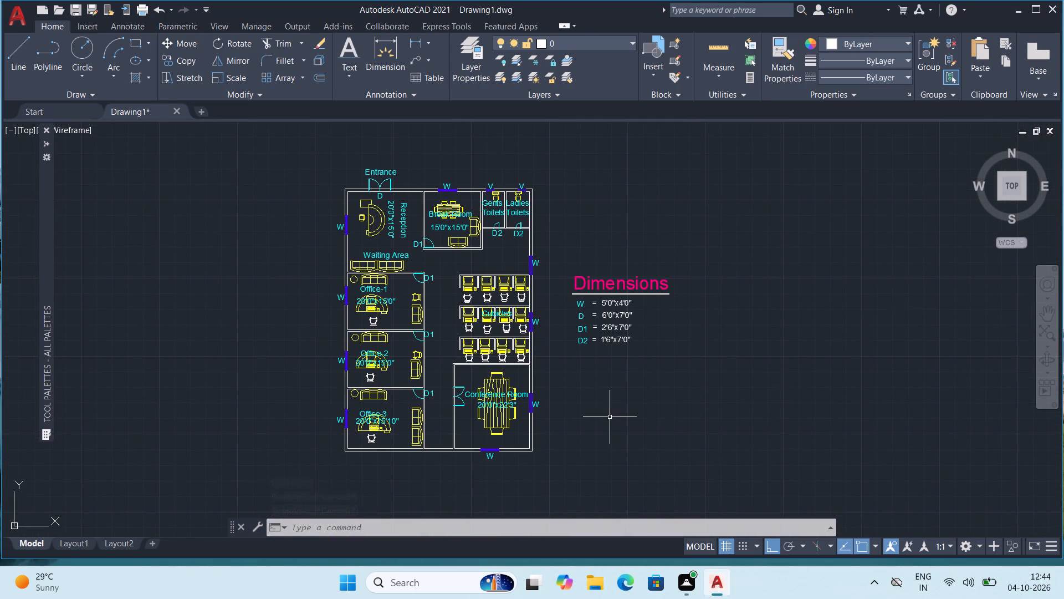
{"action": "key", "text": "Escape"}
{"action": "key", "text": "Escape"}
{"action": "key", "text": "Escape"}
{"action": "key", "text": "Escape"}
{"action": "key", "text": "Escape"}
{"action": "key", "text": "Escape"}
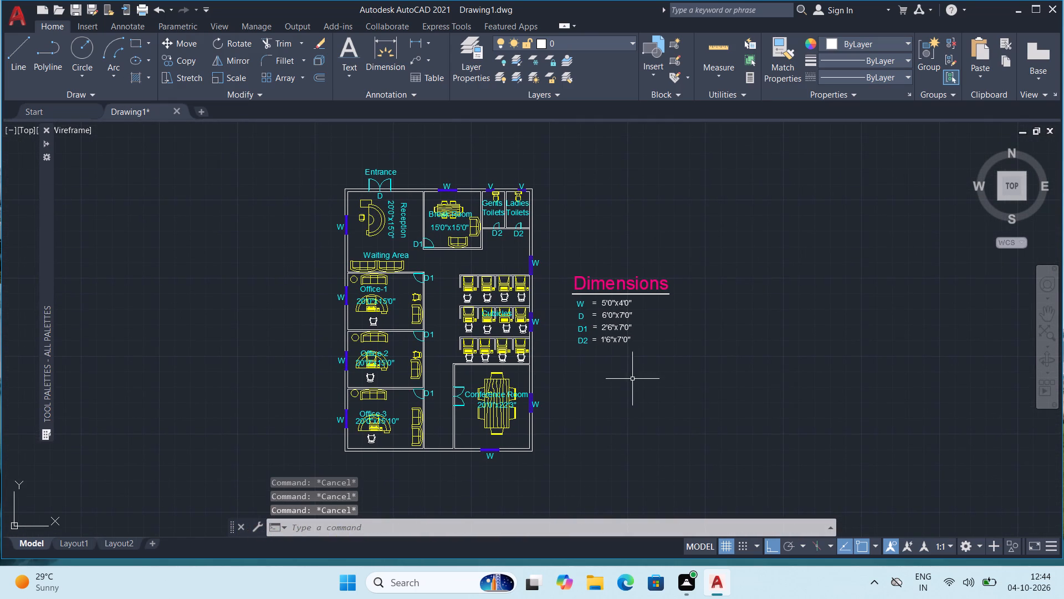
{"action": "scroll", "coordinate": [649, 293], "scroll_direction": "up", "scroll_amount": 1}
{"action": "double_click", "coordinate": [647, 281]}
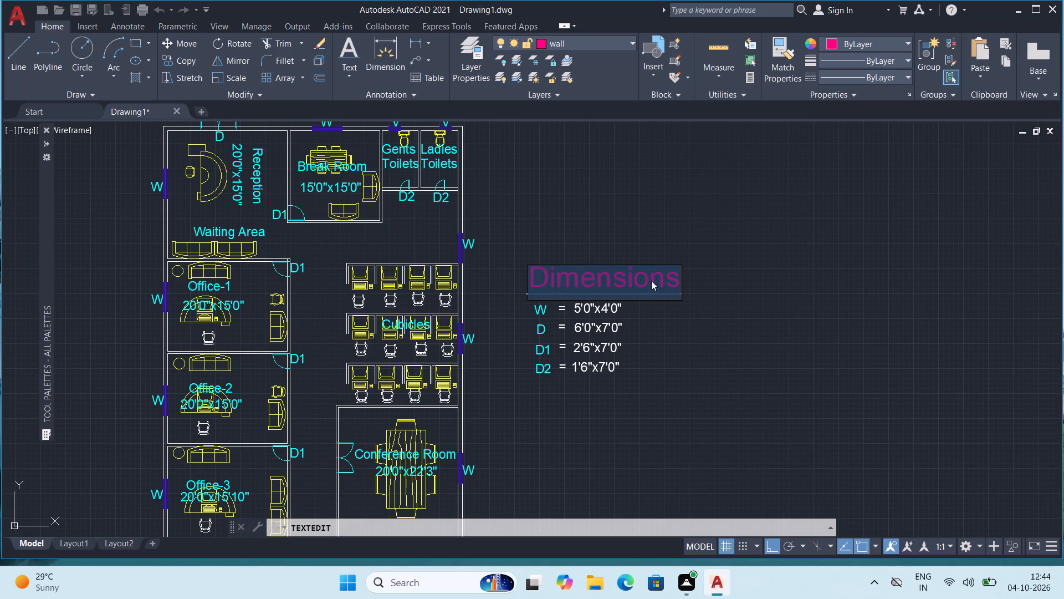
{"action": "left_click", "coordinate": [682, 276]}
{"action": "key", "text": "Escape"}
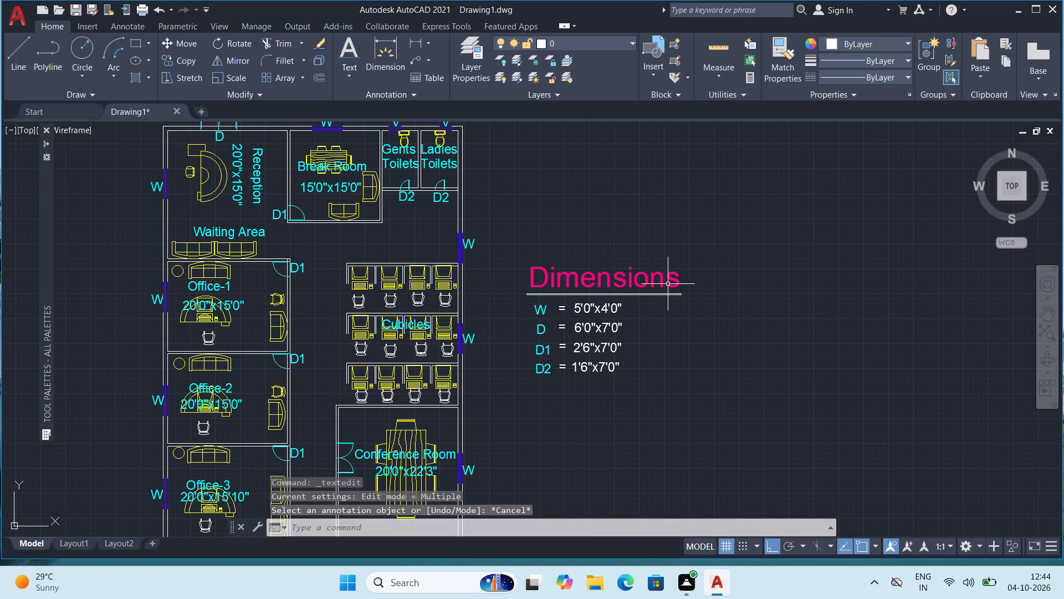
Change the legend's heading text to all capitals, "DIMENSIONS".
{"action": "double_click", "coordinate": [668, 282]}
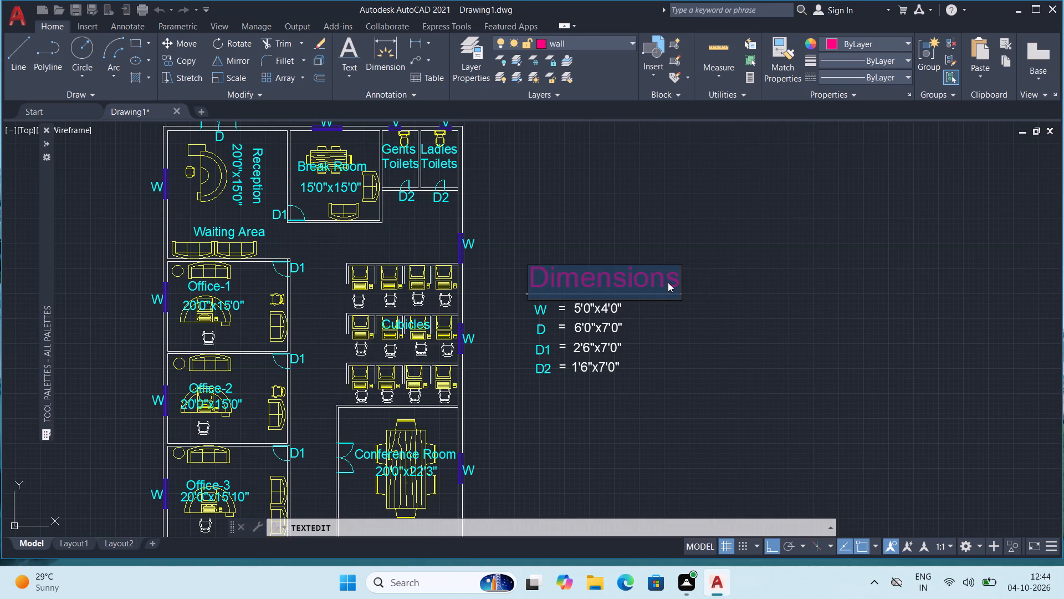
{"action": "type", "text": "ME"}
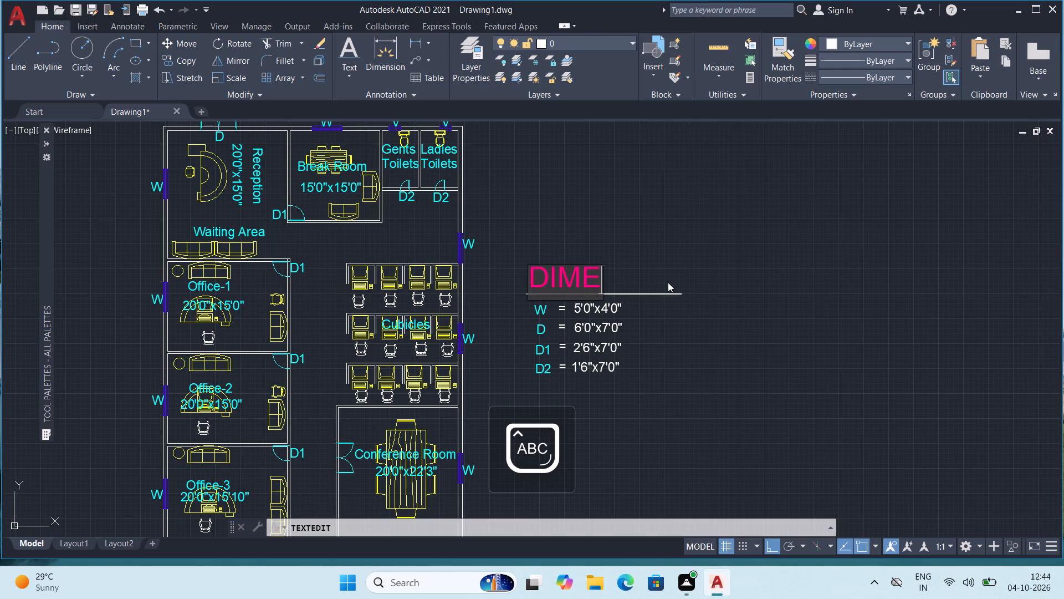
{"action": "type", "text": "NSIONS"}
{"action": "key", "text": "Return"}
{"action": "key", "text": "Escape"}
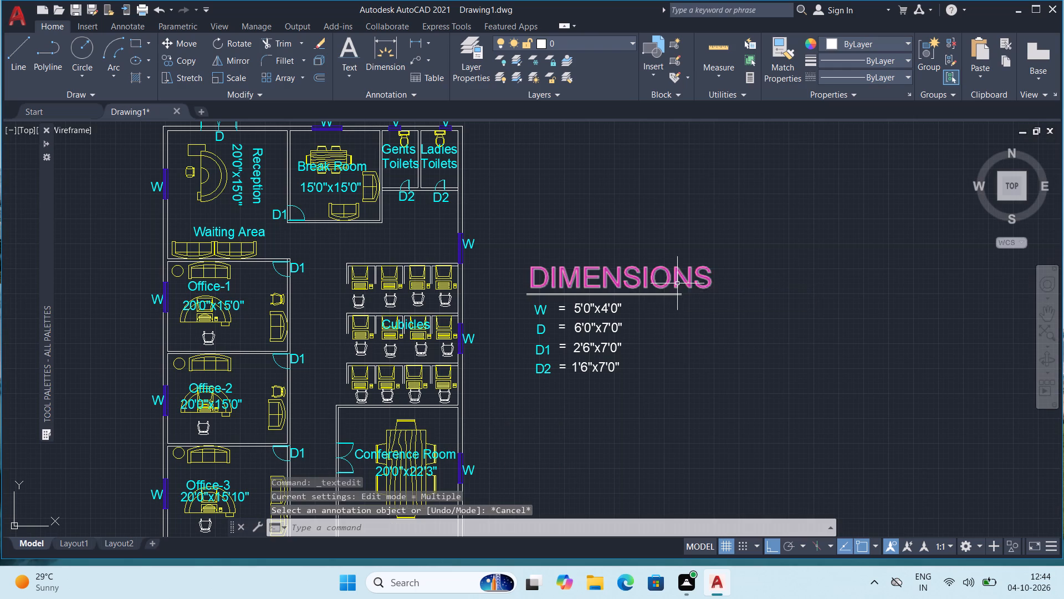
{"action": "scroll", "coordinate": [672, 293], "scroll_direction": "up", "scroll_amount": 1}
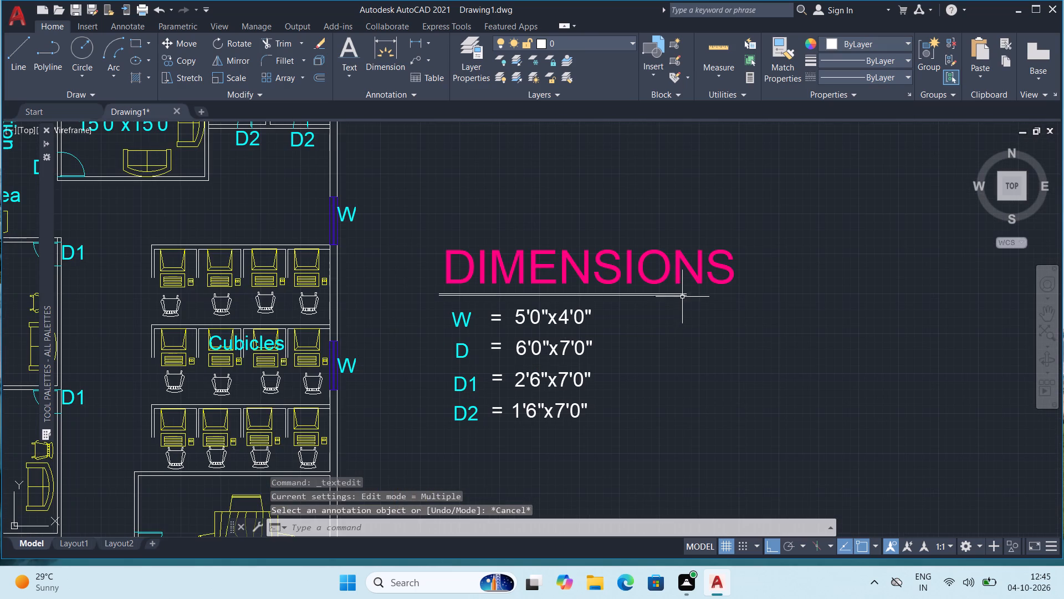
Stretch the free end of the heading's lower underline about 2'-10" toward the end of "DIMENSIONS".
{"action": "left_click", "coordinate": [682, 296]}
{"action": "scroll", "coordinate": [685, 296], "scroll_direction": "up", "scroll_amount": 4}
{"action": "left_click_drag", "start_coordinate": [695, 288], "coordinate": [799, 286]}
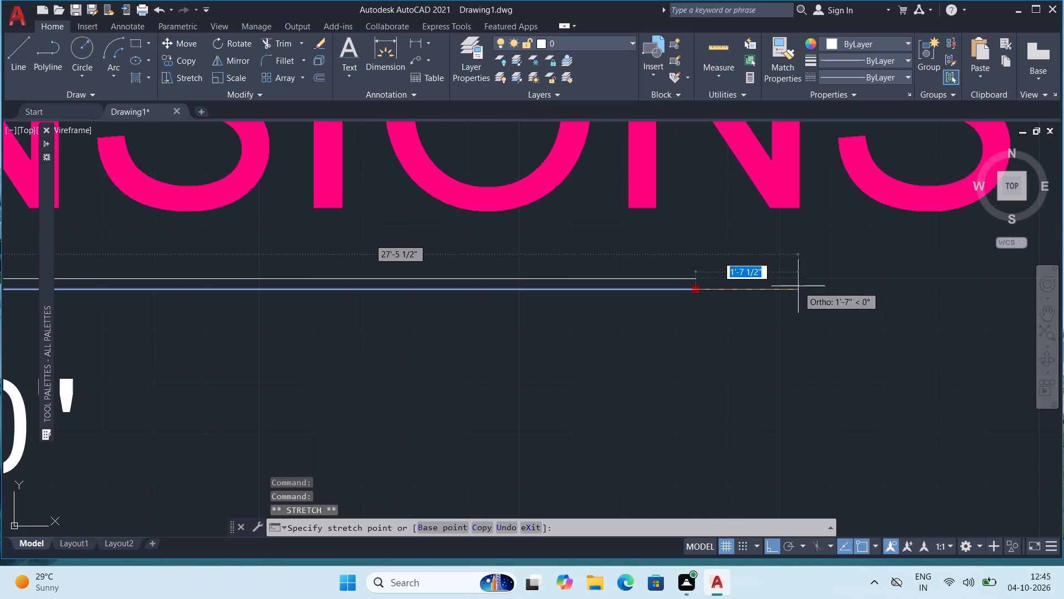
{"action": "left_click_drag", "start_coordinate": [799, 286], "coordinate": [1024, 286]}
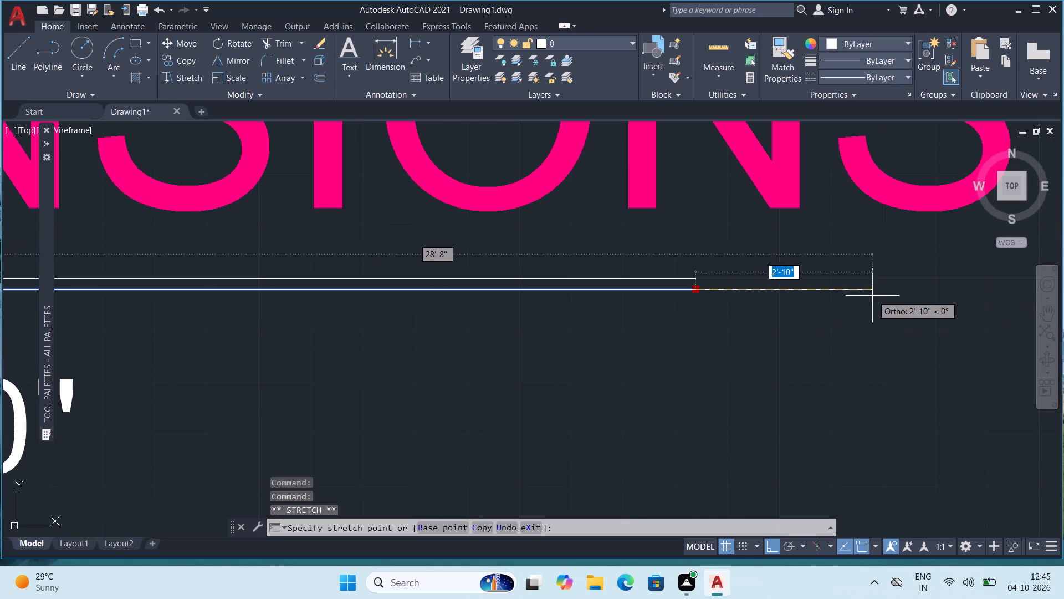
{"action": "left_click", "coordinate": [874, 295]}
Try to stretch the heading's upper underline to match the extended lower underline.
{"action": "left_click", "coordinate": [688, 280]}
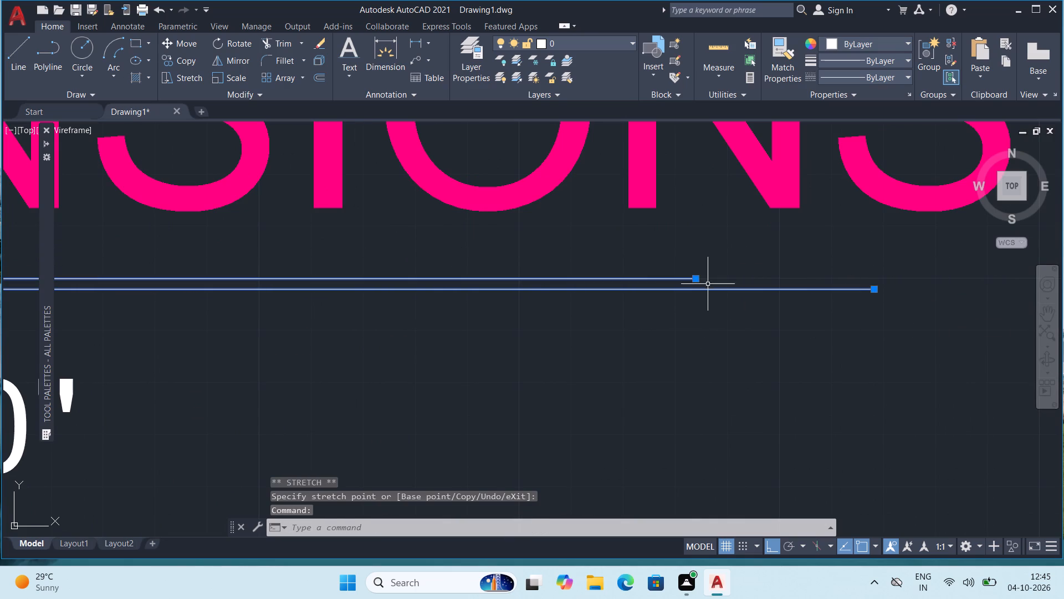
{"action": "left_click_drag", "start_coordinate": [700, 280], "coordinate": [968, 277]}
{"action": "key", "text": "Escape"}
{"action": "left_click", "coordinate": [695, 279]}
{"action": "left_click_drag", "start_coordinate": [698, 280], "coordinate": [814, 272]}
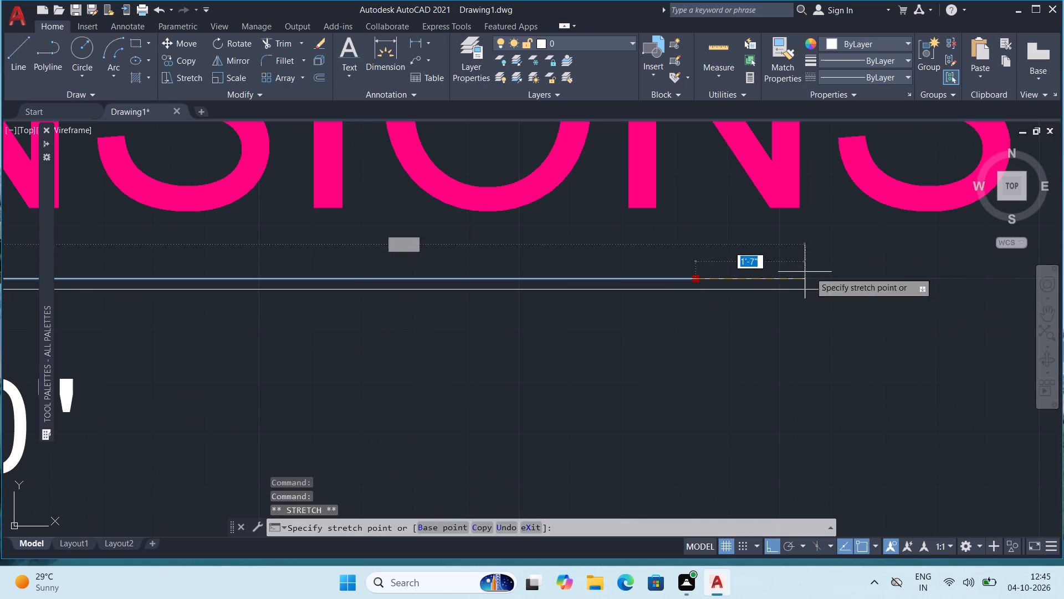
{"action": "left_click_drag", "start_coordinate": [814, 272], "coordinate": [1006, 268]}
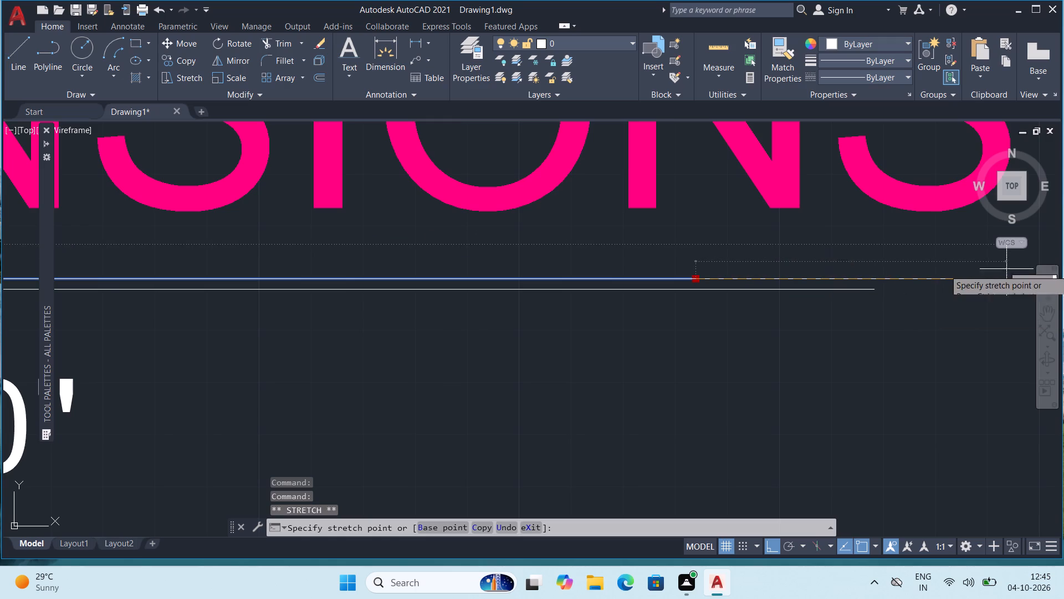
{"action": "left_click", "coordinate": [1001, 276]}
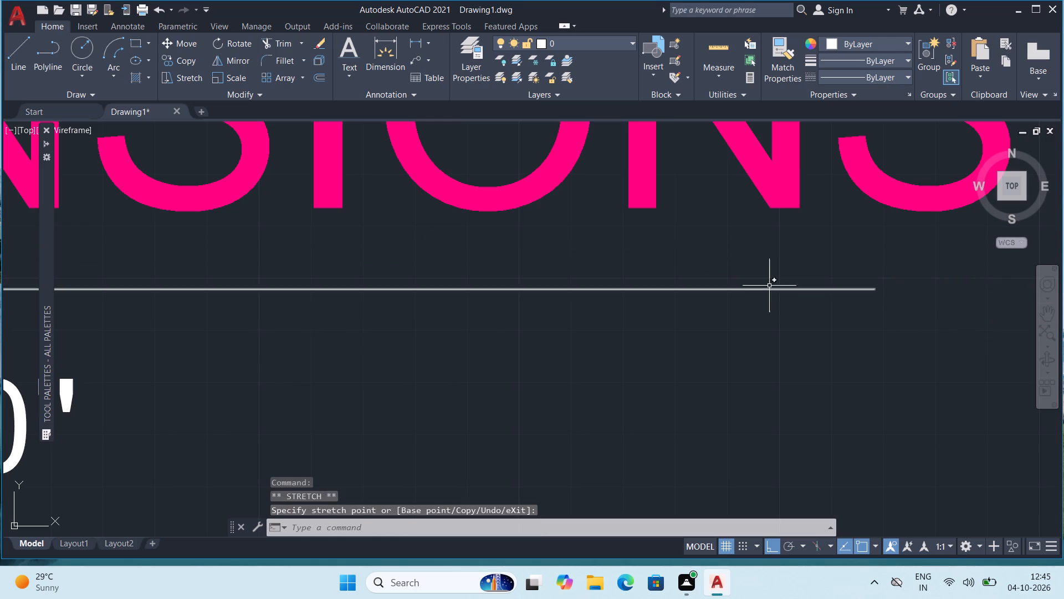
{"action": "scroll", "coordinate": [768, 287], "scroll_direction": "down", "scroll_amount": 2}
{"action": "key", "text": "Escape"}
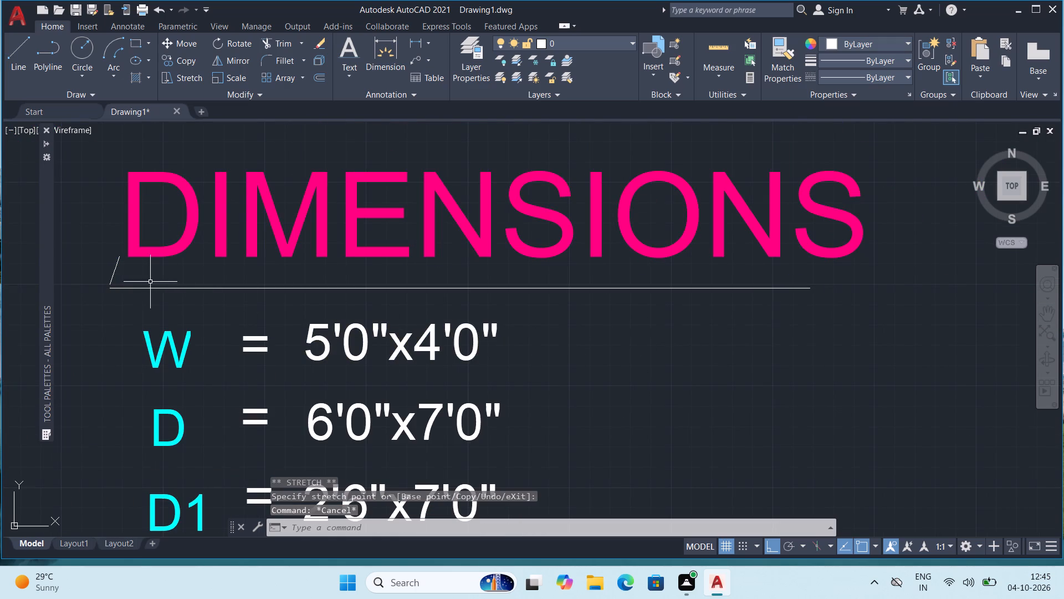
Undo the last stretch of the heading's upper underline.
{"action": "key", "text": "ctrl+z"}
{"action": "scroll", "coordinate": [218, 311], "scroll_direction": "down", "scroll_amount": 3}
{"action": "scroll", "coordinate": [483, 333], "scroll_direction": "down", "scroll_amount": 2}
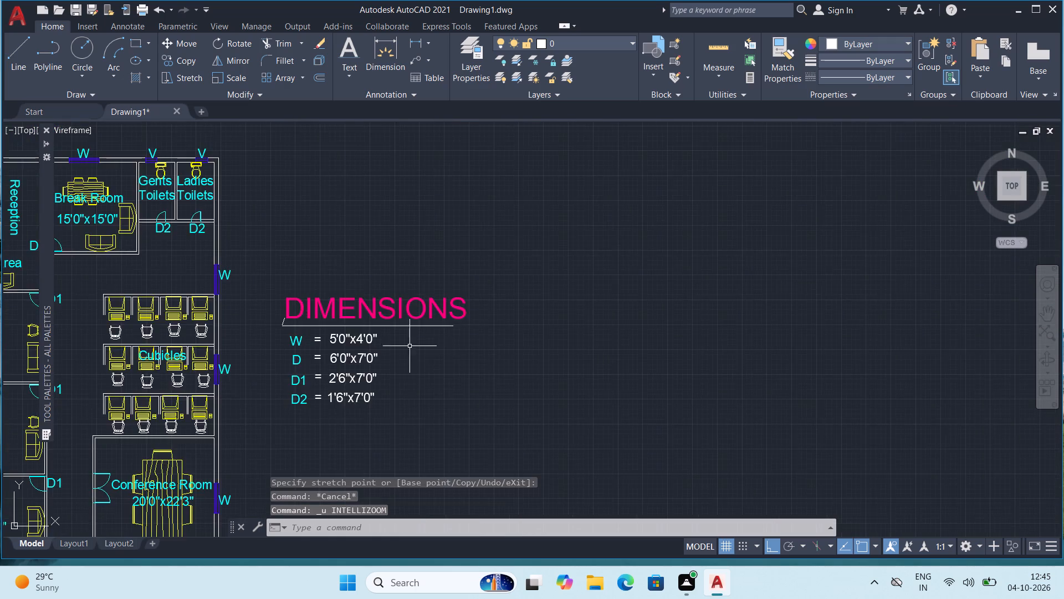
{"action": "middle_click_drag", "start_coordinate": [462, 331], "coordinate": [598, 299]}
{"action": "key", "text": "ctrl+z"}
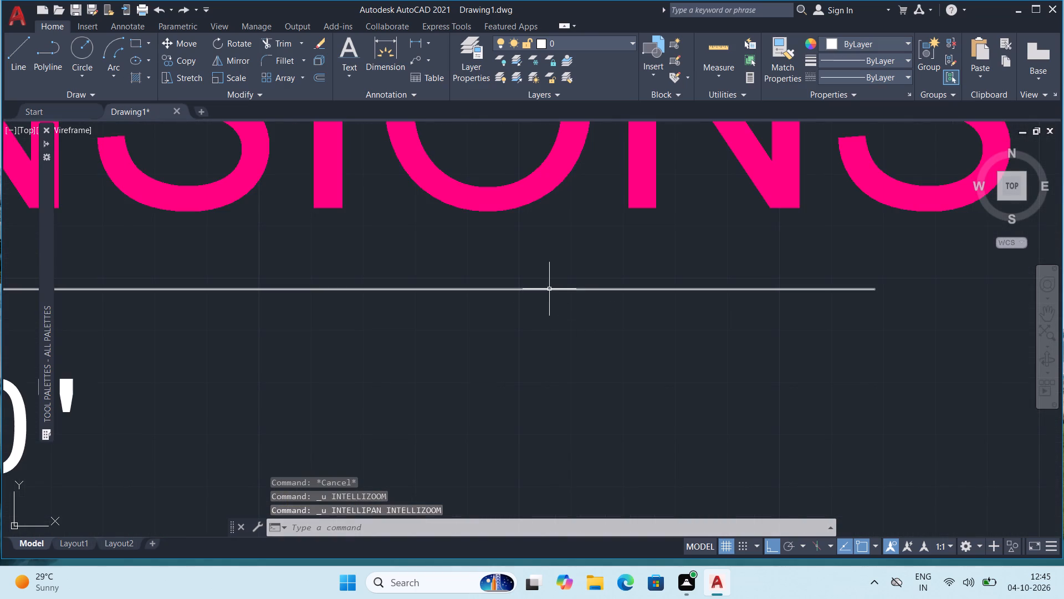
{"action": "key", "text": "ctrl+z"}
Stretch the lower underline horizontally until it ends just past the final S of "DIMENSIONS".
{"action": "scroll", "coordinate": [548, 302], "scroll_direction": "down", "scroll_amount": 2}
{"action": "scroll", "coordinate": [641, 298], "scroll_direction": "up", "scroll_amount": 1}
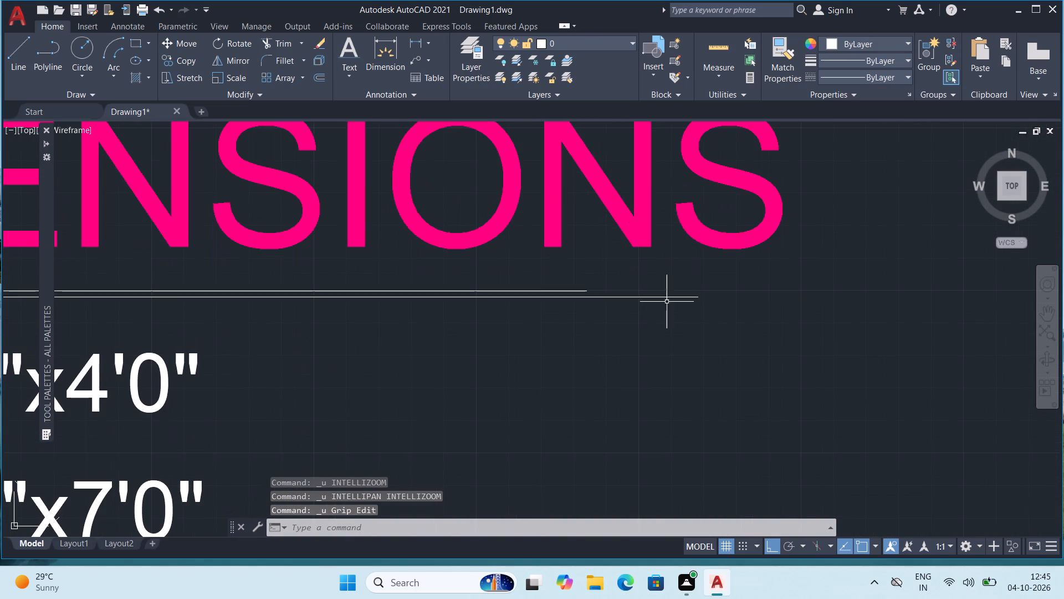
{"action": "left_click", "coordinate": [697, 295]}
{"action": "left_click", "coordinate": [653, 293]}
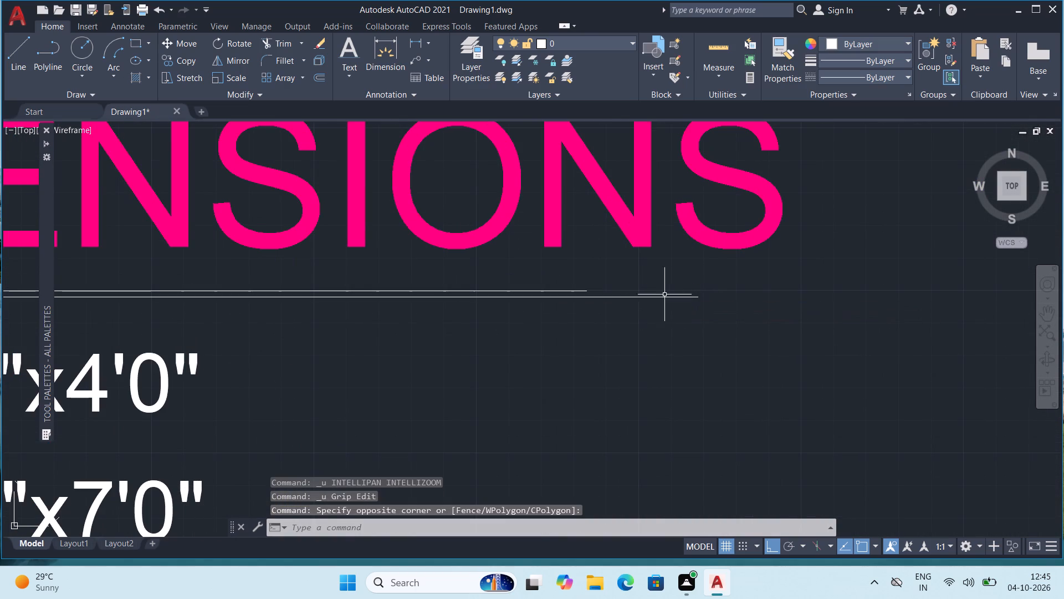
{"action": "left_click", "coordinate": [672, 298]}
{"action": "left_click_drag", "start_coordinate": [700, 297], "coordinate": [787, 298]}
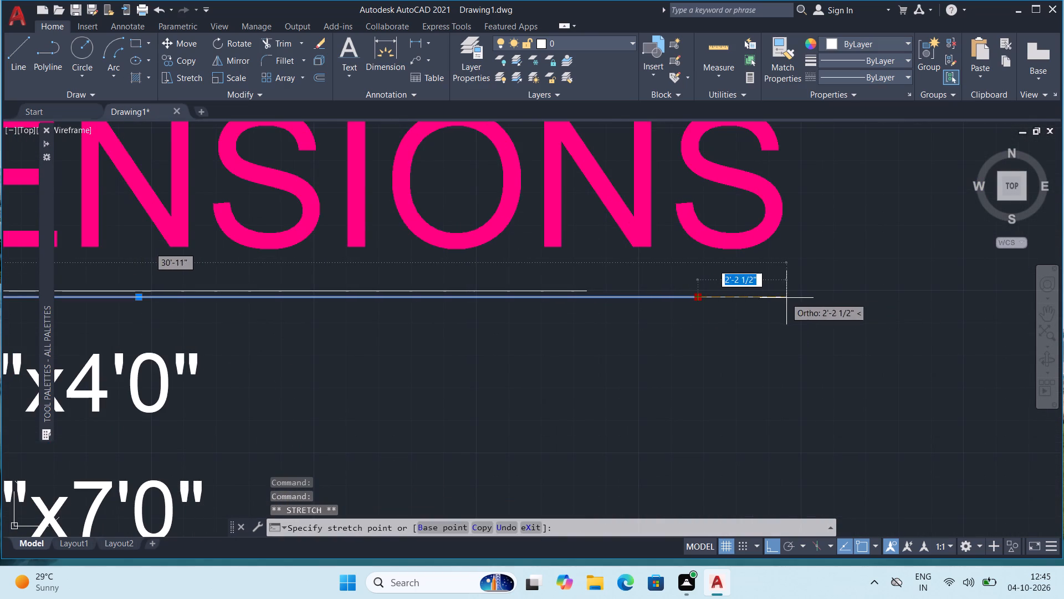
{"action": "left_click_drag", "start_coordinate": [787, 298], "coordinate": [805, 301]}
{"action": "left_click", "coordinate": [805, 301]}
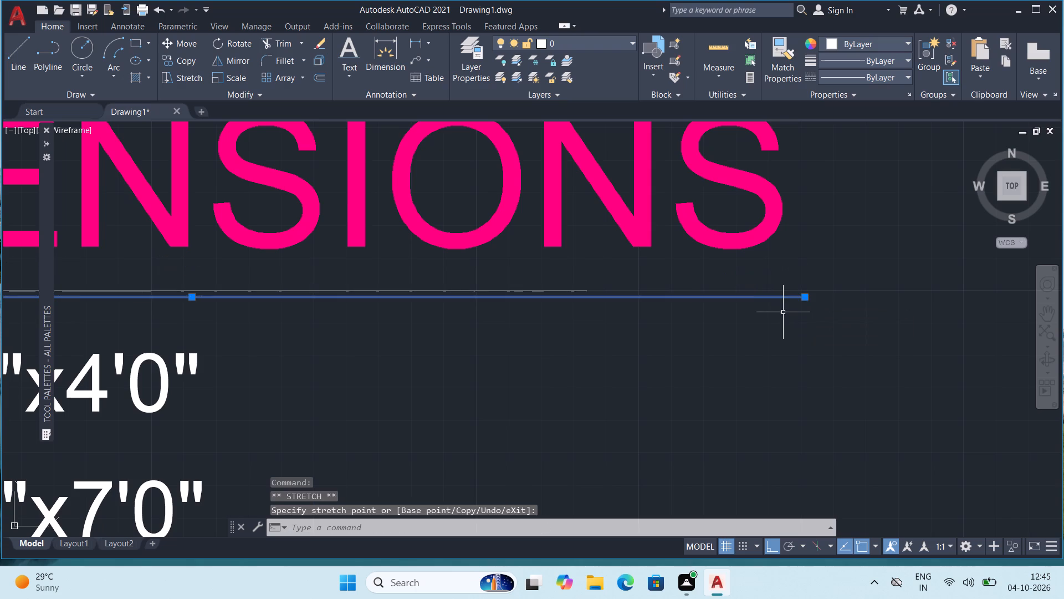
{"action": "key", "text": "Escape"}
Stretch the upper underline about 5'-7" horizontally so it ends level with the lower underline.
{"action": "left_click", "coordinate": [572, 291]}
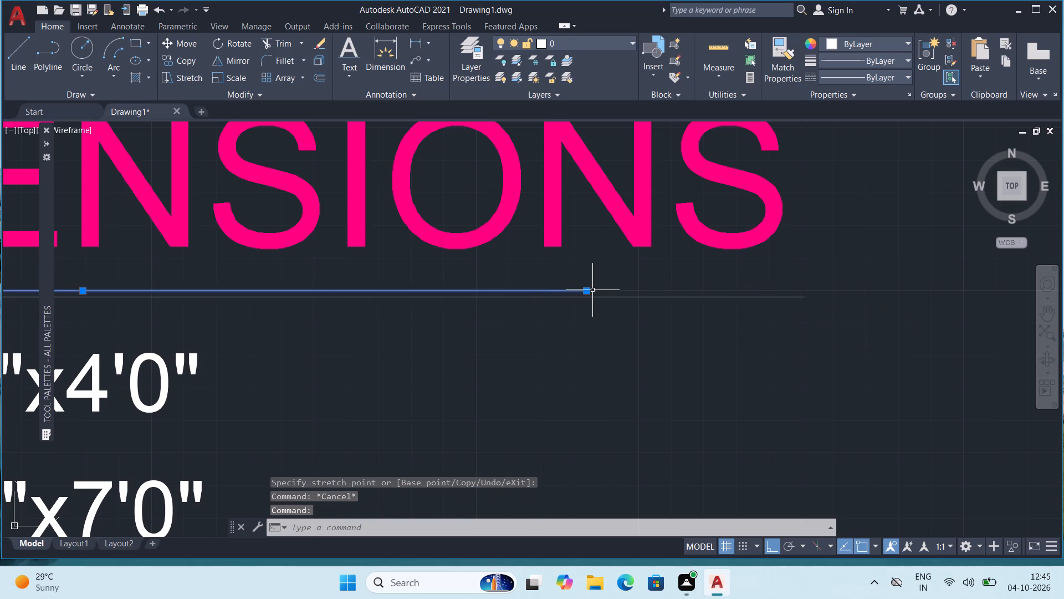
{"action": "left_click_drag", "start_coordinate": [589, 291], "coordinate": [791, 285]}
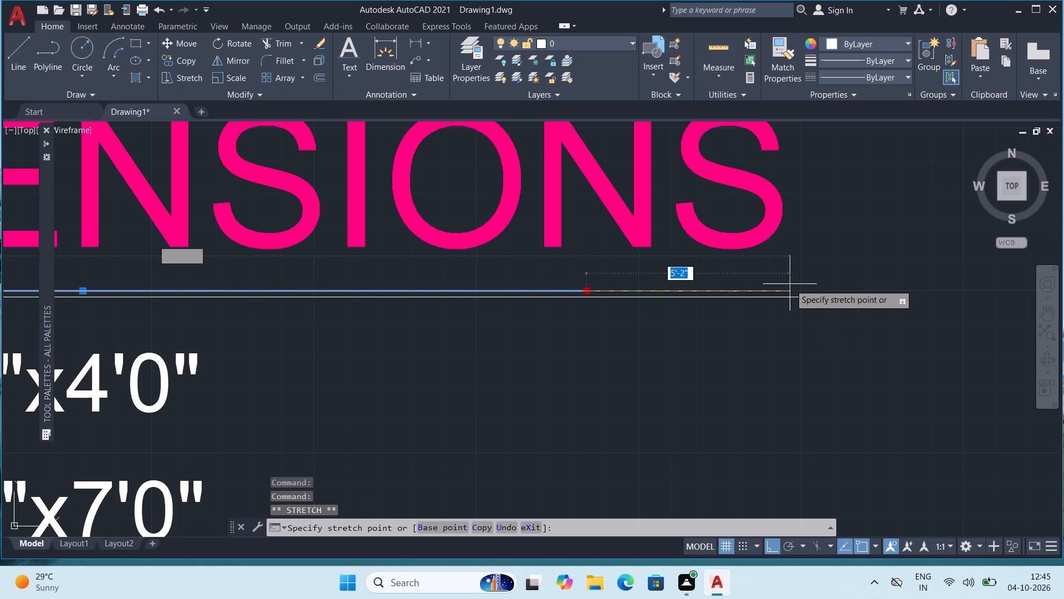
{"action": "left_click_drag", "start_coordinate": [791, 285], "coordinate": [823, 292]}
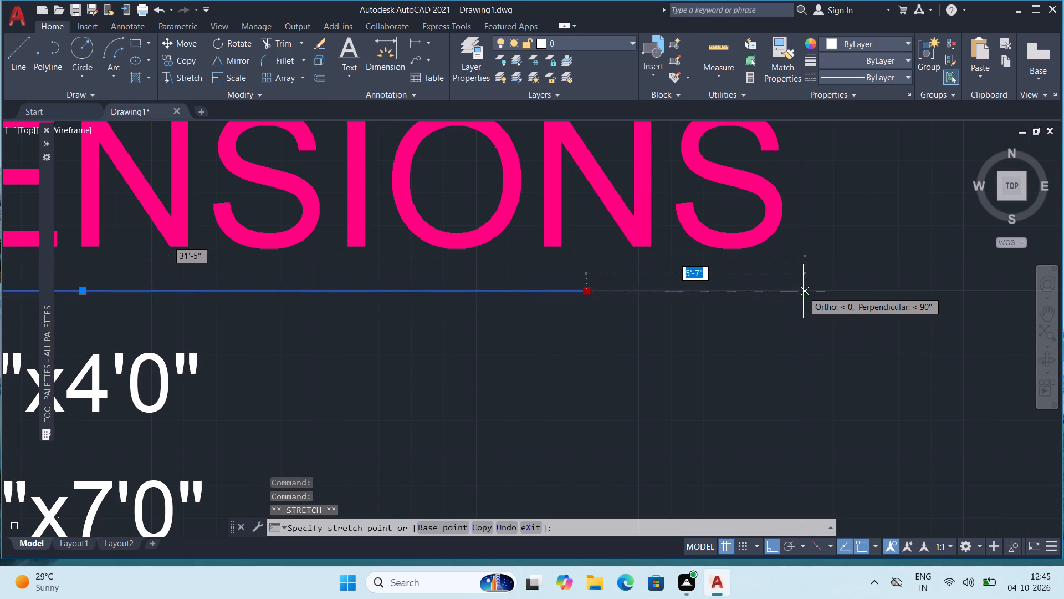
{"action": "left_click", "coordinate": [802, 291]}
{"action": "key", "text": "Escape"}
{"action": "scroll", "coordinate": [784, 329], "scroll_direction": "down", "scroll_amount": 2}
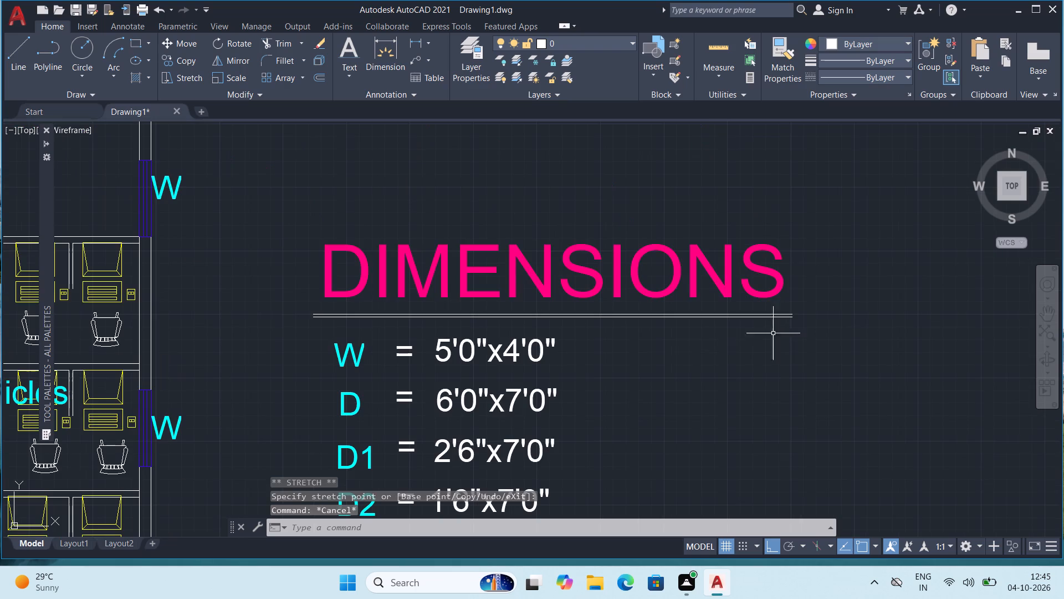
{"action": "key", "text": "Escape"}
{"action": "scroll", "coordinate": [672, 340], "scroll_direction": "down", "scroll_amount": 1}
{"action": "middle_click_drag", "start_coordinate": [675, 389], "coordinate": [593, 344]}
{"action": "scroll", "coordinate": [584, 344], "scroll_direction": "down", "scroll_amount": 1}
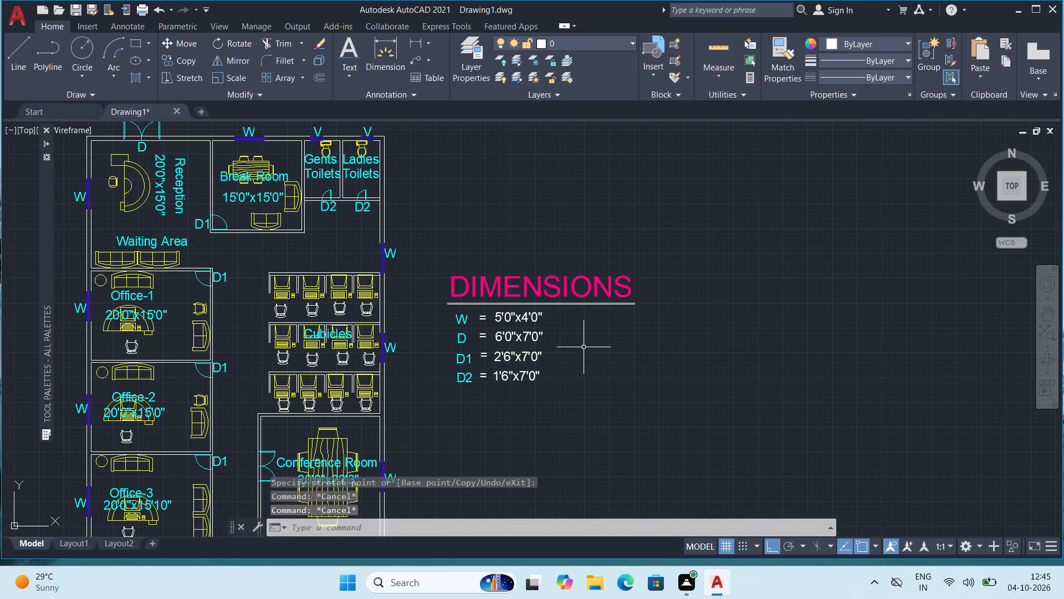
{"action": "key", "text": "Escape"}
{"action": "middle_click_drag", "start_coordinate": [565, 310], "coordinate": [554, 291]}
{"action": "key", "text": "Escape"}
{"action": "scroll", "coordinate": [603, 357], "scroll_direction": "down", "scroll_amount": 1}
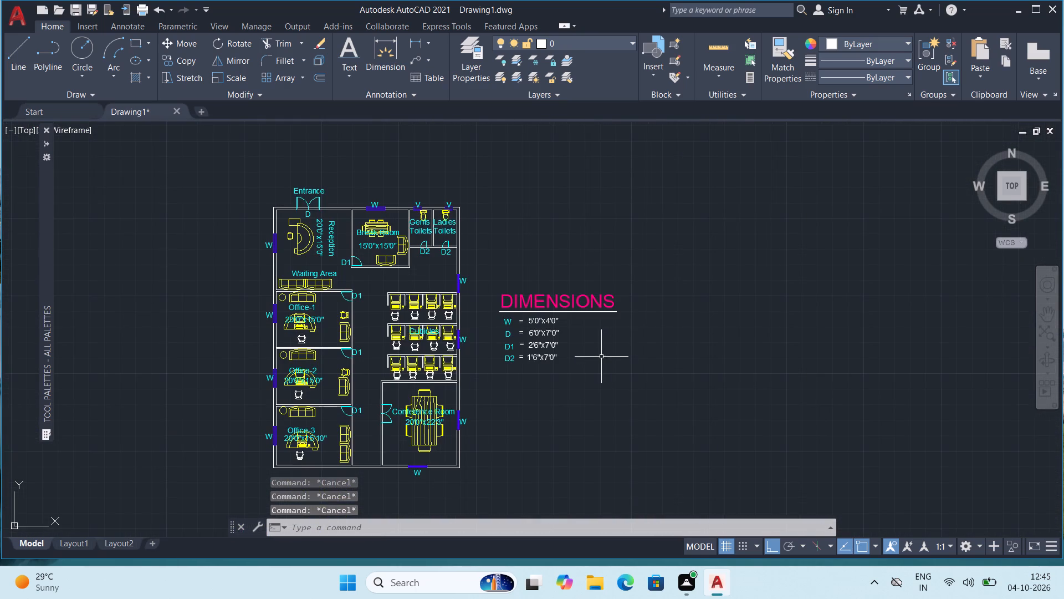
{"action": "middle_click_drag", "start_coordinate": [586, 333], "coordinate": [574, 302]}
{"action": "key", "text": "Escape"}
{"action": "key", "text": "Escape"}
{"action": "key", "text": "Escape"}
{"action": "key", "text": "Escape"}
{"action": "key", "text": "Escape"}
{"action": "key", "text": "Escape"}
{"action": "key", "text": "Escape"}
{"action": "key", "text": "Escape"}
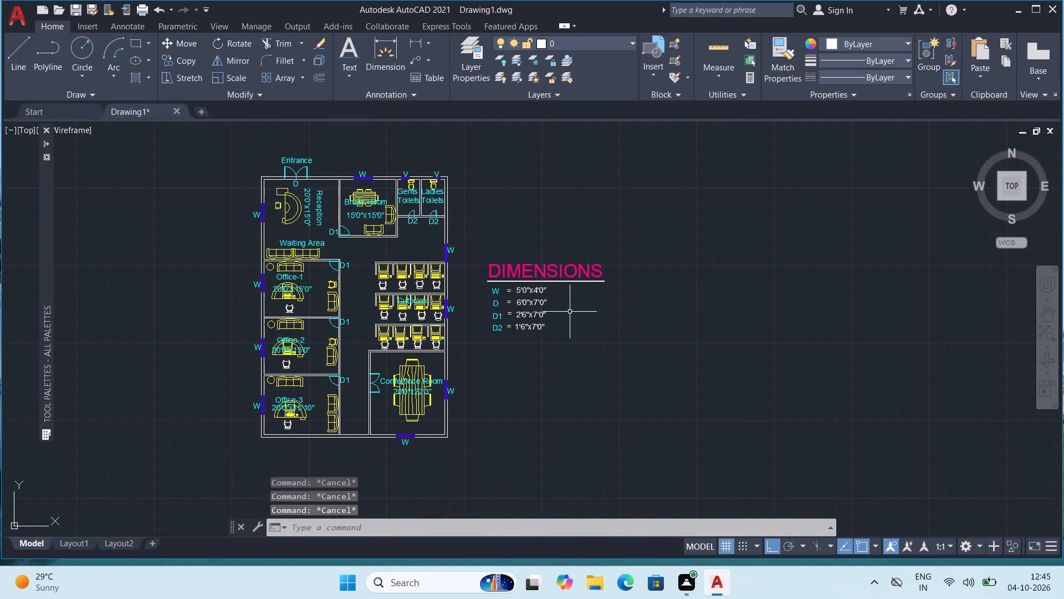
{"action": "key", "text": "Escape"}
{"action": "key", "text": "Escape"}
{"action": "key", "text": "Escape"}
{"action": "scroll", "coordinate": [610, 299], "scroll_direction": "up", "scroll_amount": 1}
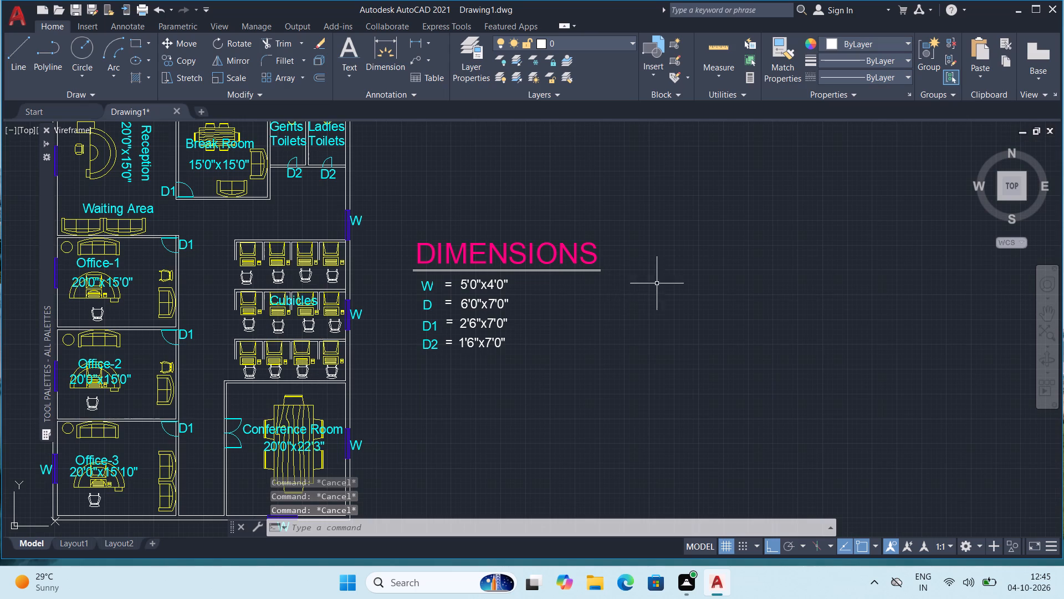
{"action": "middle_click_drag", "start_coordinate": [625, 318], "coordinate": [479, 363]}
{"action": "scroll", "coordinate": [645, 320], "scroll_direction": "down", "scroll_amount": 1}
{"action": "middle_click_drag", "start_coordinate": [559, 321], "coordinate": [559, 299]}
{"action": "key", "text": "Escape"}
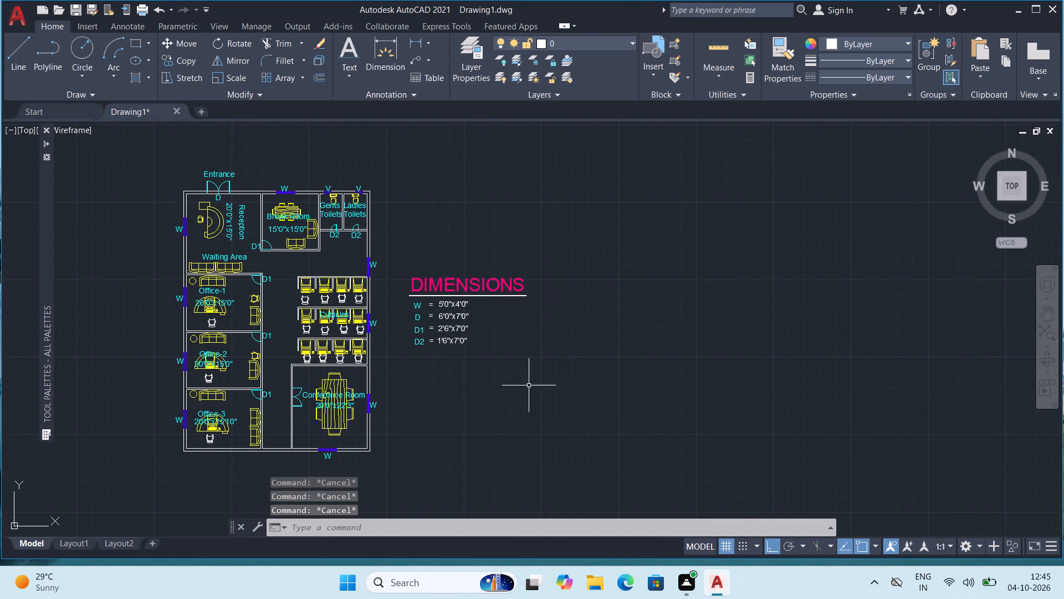
Add horizontal single-line text "ALL DIMENSIONS ARE IN FEET AND INCHES", about 1'-7 1/2" high, below the size legend.
{"action": "middle_click_drag", "start_coordinate": [502, 398], "coordinate": [490, 352]}
{"action": "left_click", "coordinate": [352, 81]}
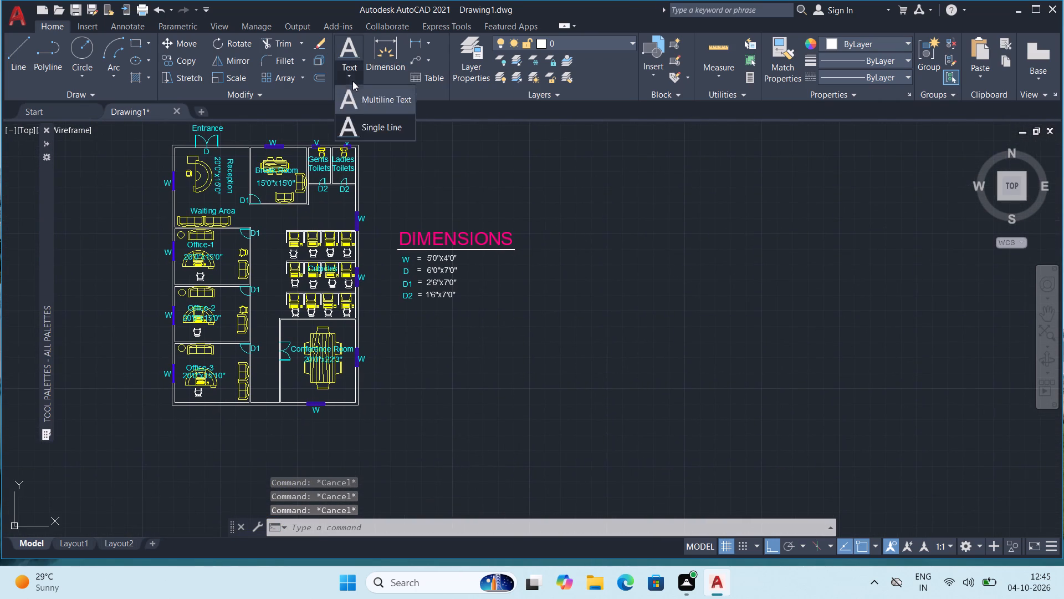
{"action": "left_click", "coordinate": [367, 124]}
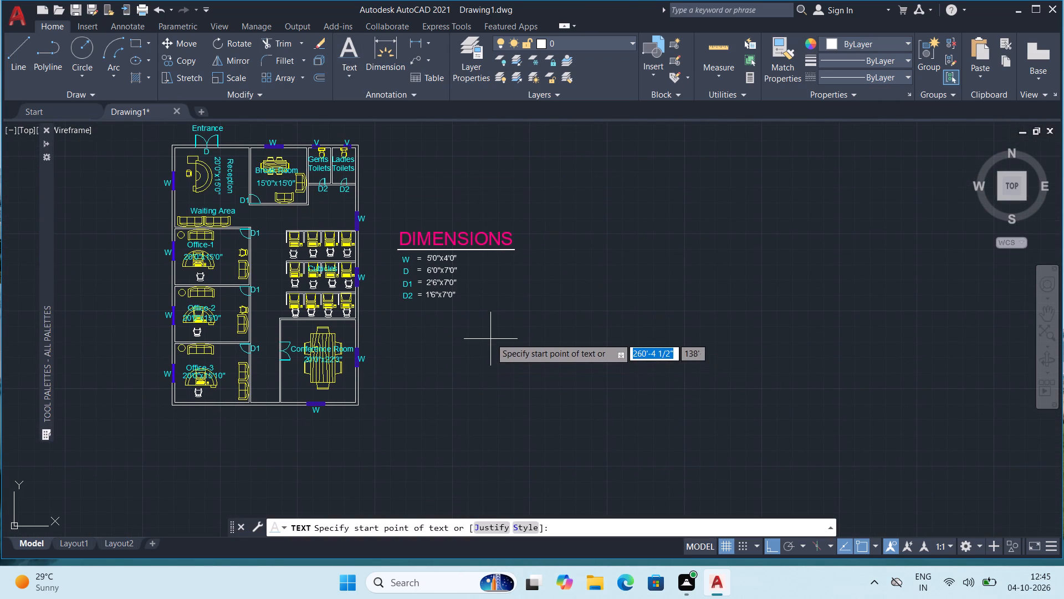
{"action": "left_click", "coordinate": [490, 338]}
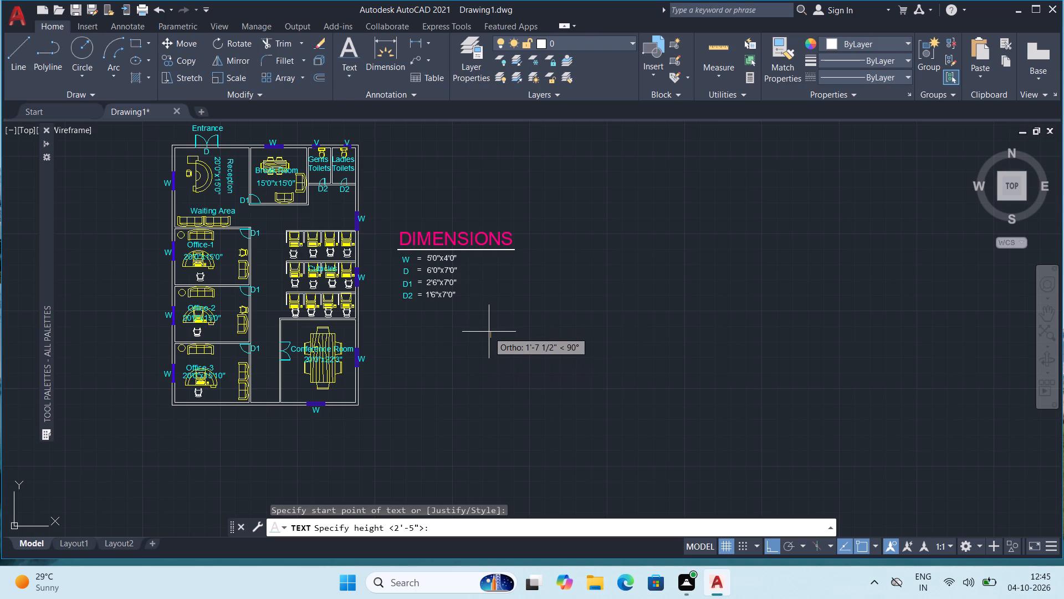
{"action": "left_click", "coordinate": [489, 332]}
{"action": "left_click", "coordinate": [506, 341]}
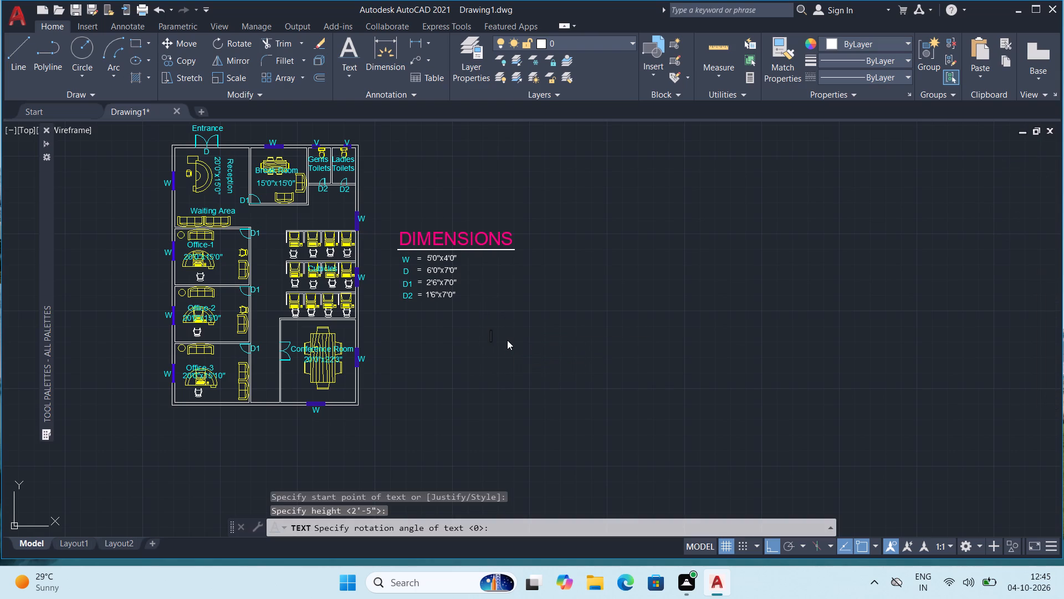
{"action": "type", "text": "ALL"}
{"action": "key", "text": "space"}
{"action": "type", "text": "DIMENSIONS ARE IN"}
{"action": "key", "text": "space"}
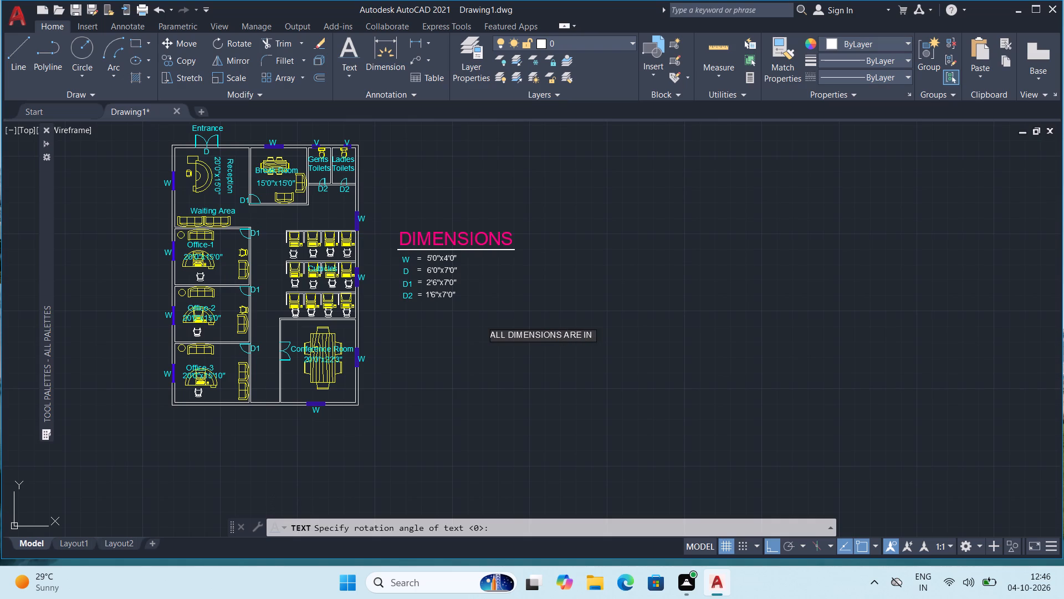
{"action": "type", "text": "FEE"}
{"action": "key", "text": "BackSpace"}
{"action": "type", "text": "T"}
{"action": "key", "text": "space"}
{"action": "key", "text": "BackSpace"}
{"action": "key", "text": "BackSpace"}
{"action": "type", "text": "ET AND"}
{"action": "key", "text": "space"}
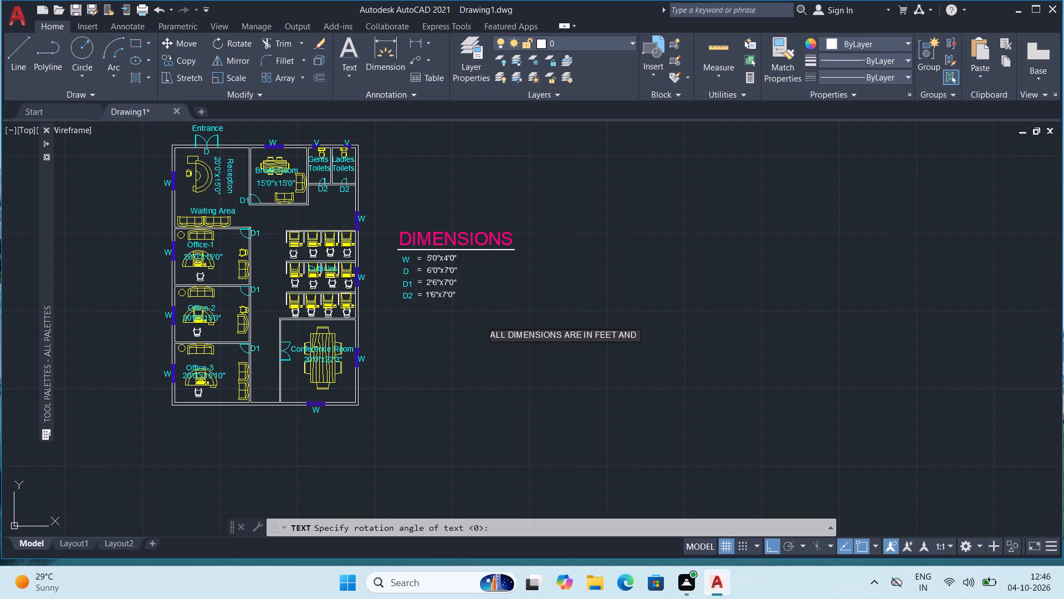
{"action": "type", "text": "INCHES"}
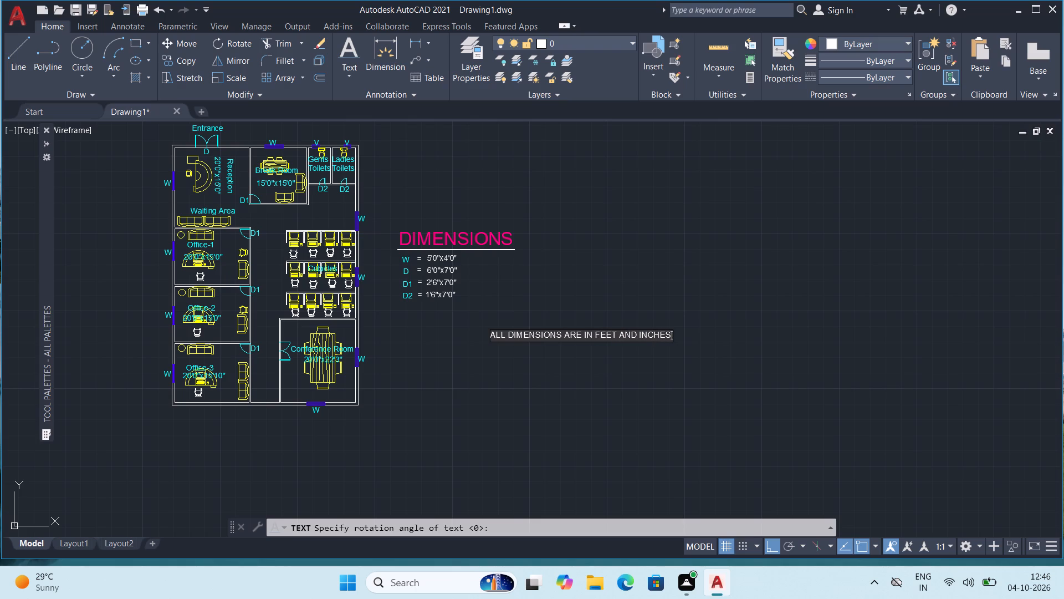
{"action": "key", "text": "Return"}
{"action": "key", "text": "Escape"}
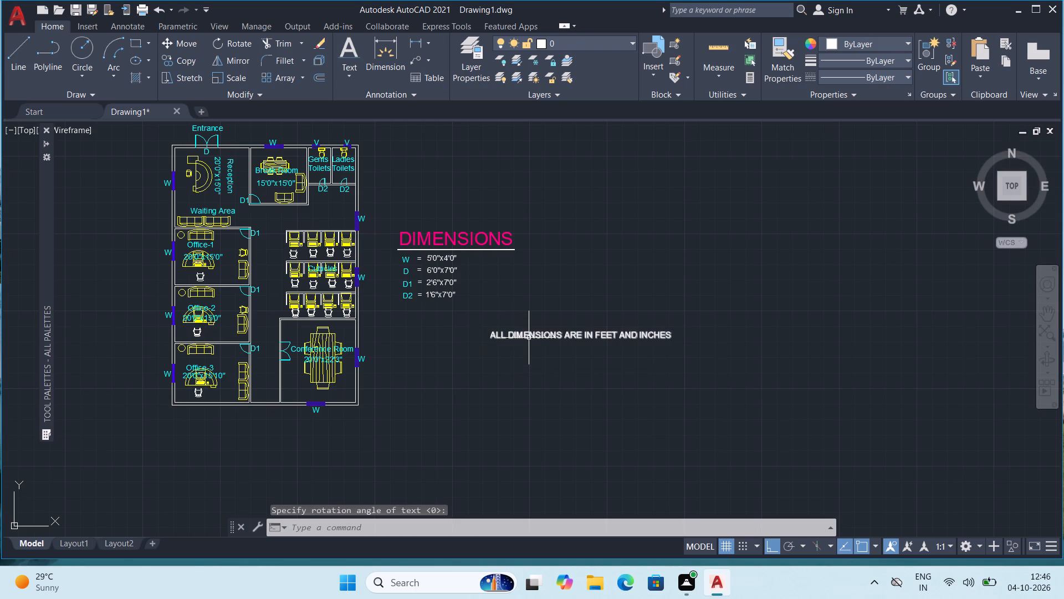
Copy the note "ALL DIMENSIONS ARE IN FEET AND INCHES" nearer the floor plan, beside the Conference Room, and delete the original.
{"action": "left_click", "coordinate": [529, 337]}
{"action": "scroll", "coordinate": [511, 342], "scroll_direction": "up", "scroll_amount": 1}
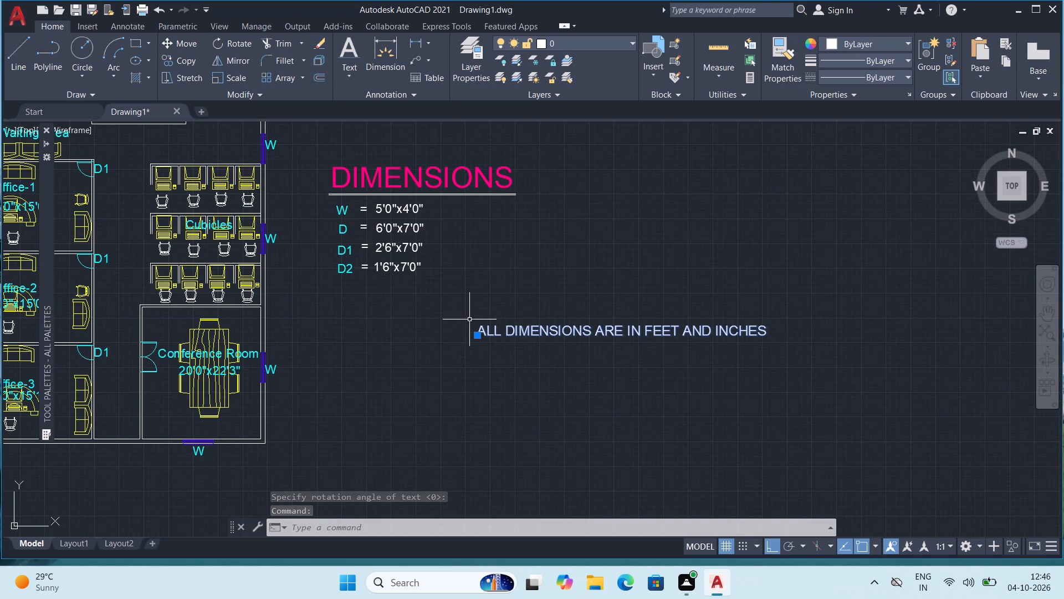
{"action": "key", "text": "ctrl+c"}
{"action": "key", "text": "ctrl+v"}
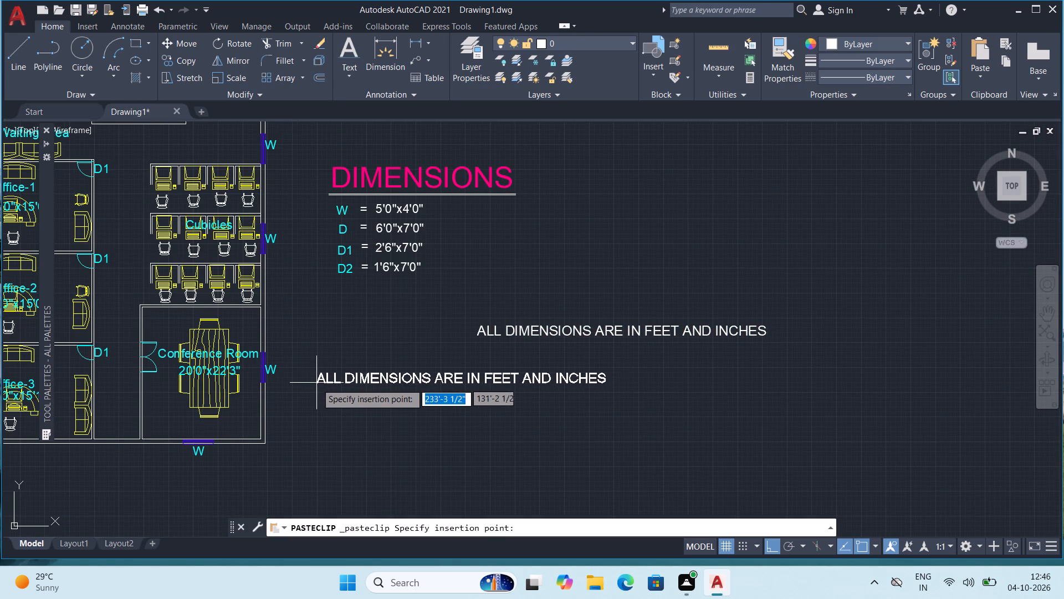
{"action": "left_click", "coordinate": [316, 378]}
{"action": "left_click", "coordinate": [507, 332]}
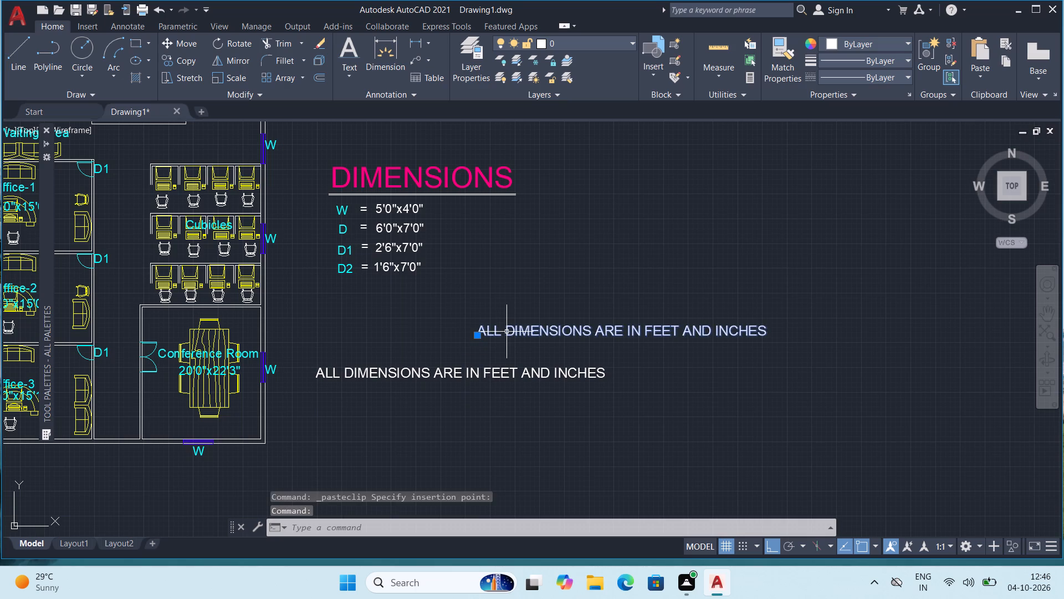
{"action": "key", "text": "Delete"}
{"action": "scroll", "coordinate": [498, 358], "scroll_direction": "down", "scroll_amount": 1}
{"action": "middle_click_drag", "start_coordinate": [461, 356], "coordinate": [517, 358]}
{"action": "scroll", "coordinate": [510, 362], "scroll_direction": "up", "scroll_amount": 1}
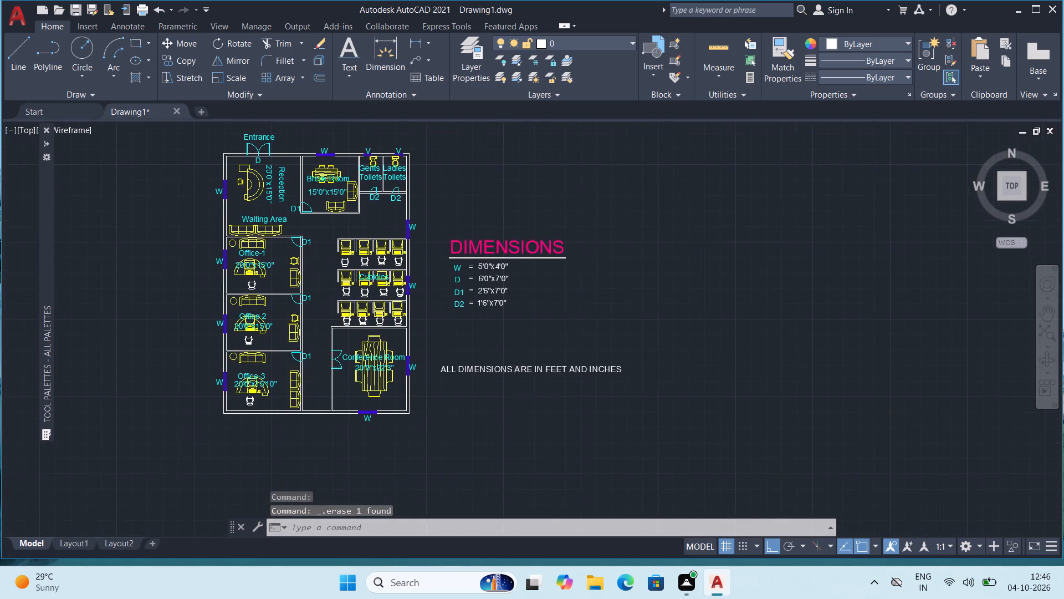
Copy the units note slightly higher, just below the size legend and beside the Conference Room, and delete the source note.
{"action": "middle_click_drag", "start_coordinate": [555, 436], "coordinate": [557, 442]}
{"action": "scroll", "coordinate": [551, 414], "scroll_direction": "down", "scroll_amount": 1}
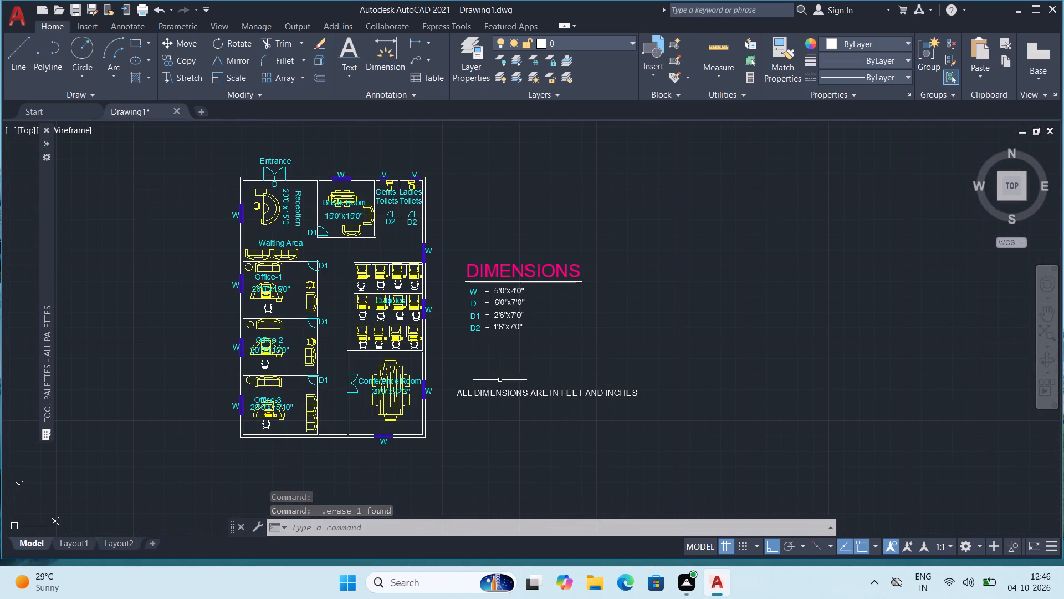
{"action": "middle_click_drag", "start_coordinate": [516, 389], "coordinate": [535, 392]}
{"action": "scroll", "coordinate": [531, 399], "scroll_direction": "up", "scroll_amount": 1}
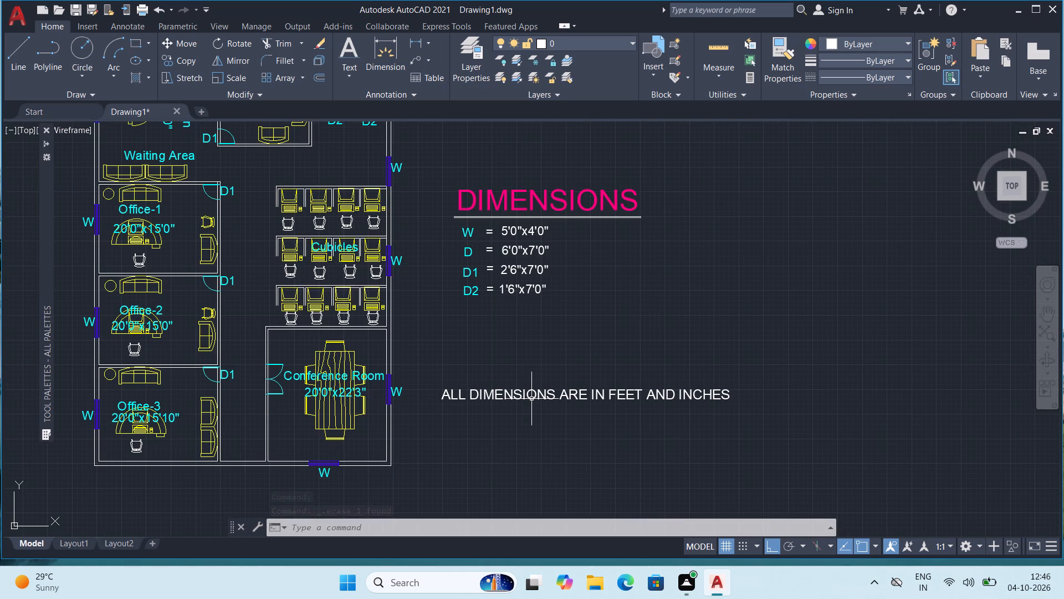
{"action": "left_click", "coordinate": [531, 398]}
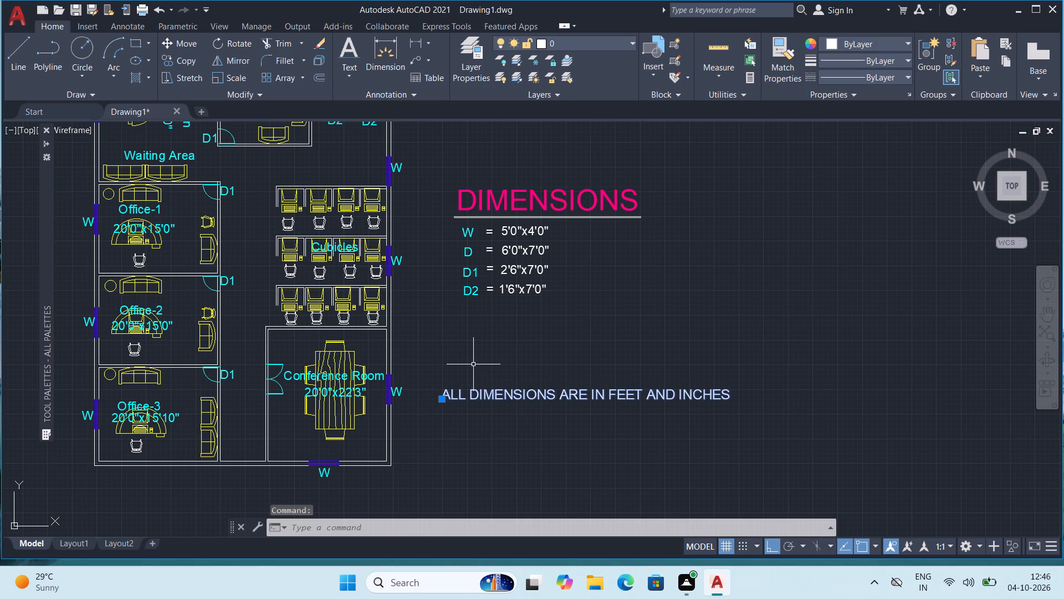
{"action": "key", "text": "ctrl+c"}
{"action": "key", "text": "ctrl+v"}
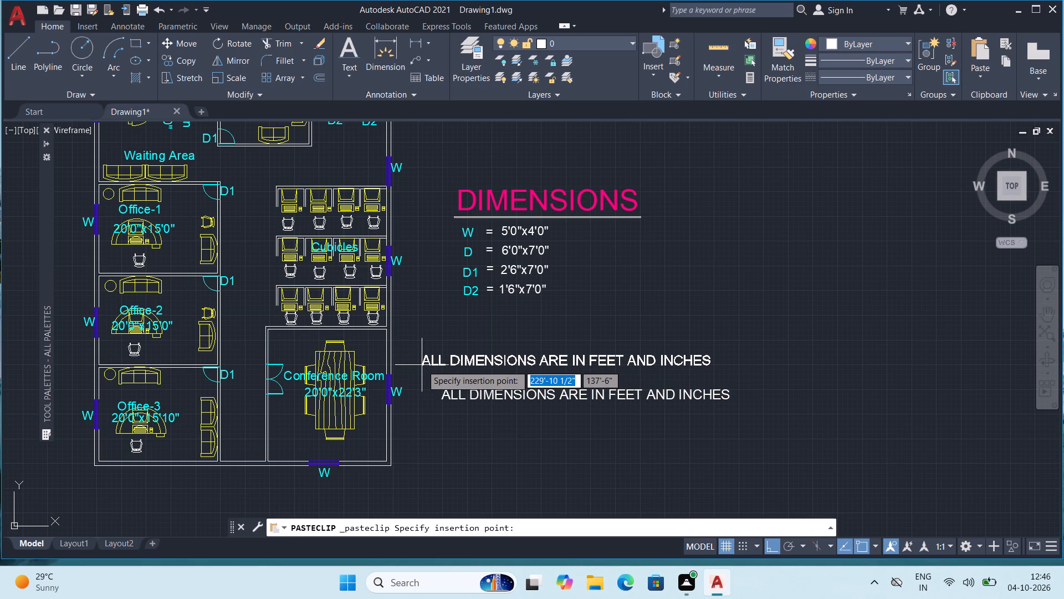
{"action": "left_click", "coordinate": [422, 365]}
{"action": "left_click", "coordinate": [485, 398]}
{"action": "key", "text": "Delete"}
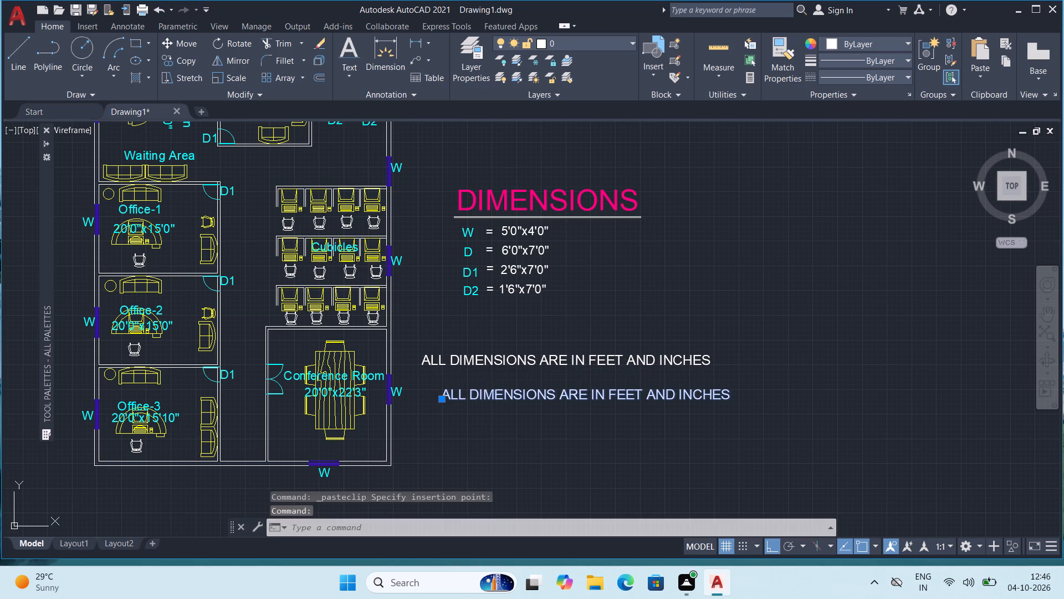
Draw a rectangle about 50'-6" by 4'-7" around the note "ALL DIMENSIONS ARE IN FEET AND INCHES".
{"action": "scroll", "coordinate": [377, 381], "scroll_direction": "up", "scroll_amount": 1}
{"action": "scroll", "coordinate": [469, 377], "scroll_direction": "down", "scroll_amount": 1}
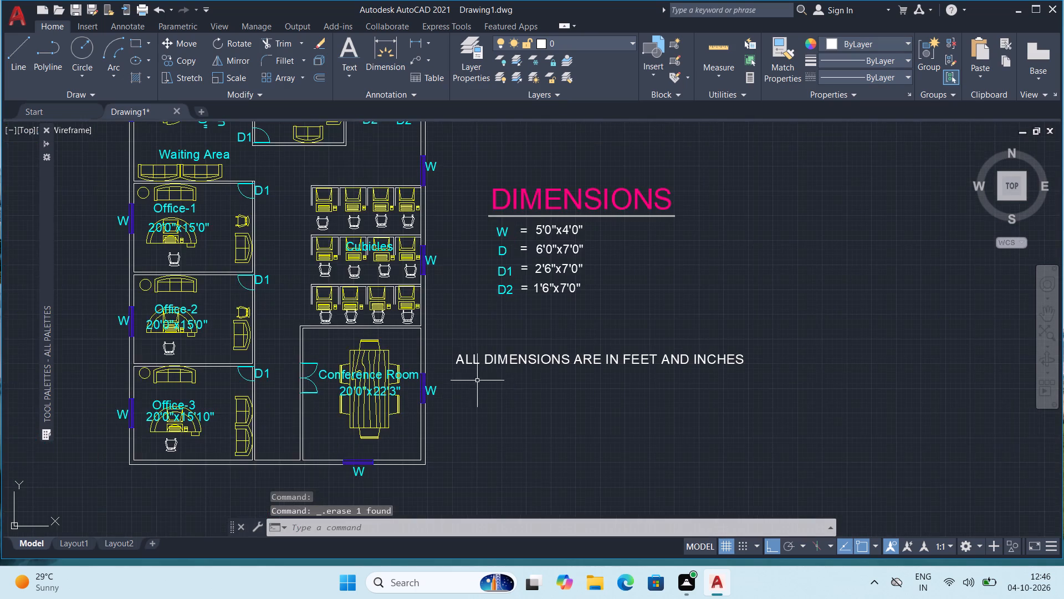
{"action": "middle_click_drag", "start_coordinate": [513, 375], "coordinate": [577, 382]}
{"action": "key", "text": "Escape"}
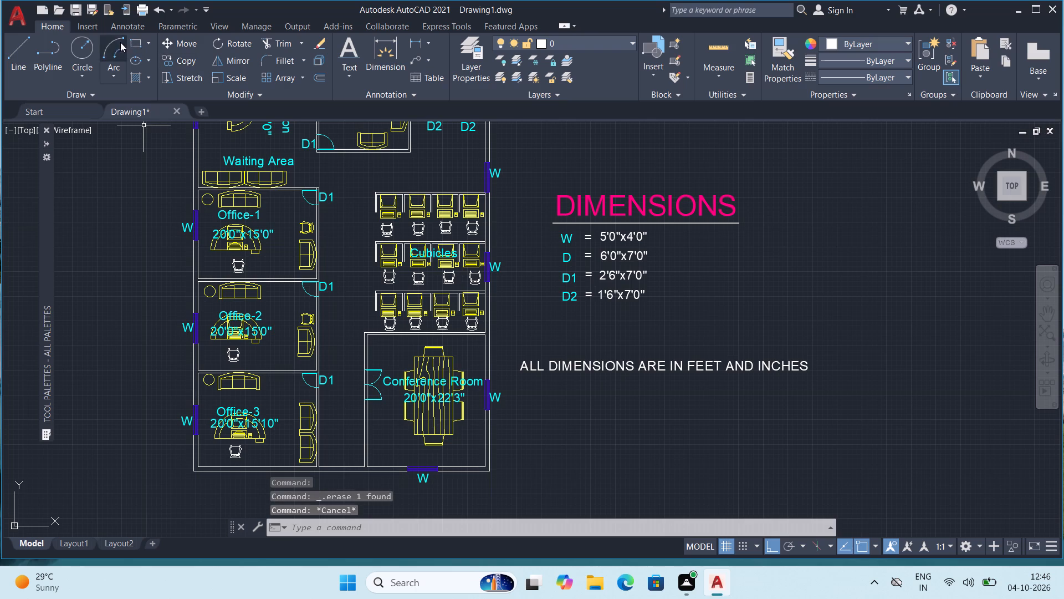
{"action": "left_click", "coordinate": [137, 41]}
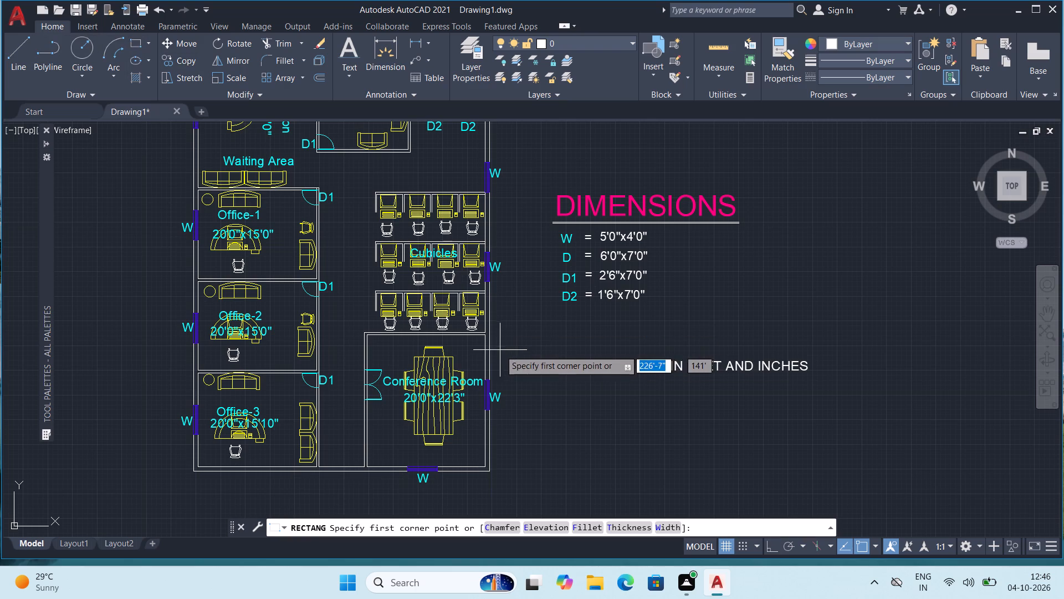
{"action": "left_click", "coordinate": [513, 353]}
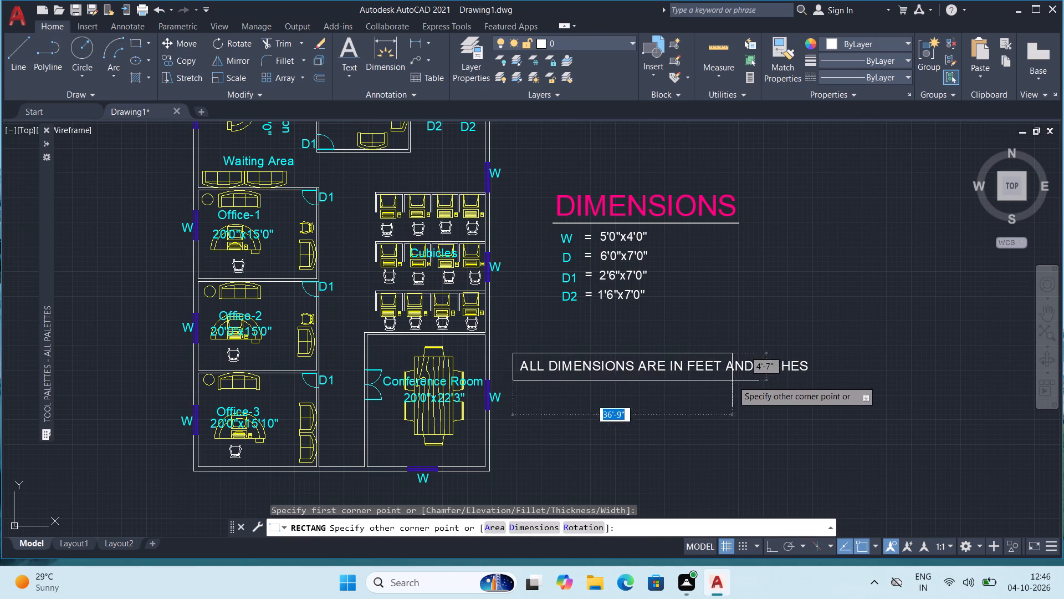
{"action": "left_click", "coordinate": [812, 380]}
{"action": "key", "text": "Escape"}
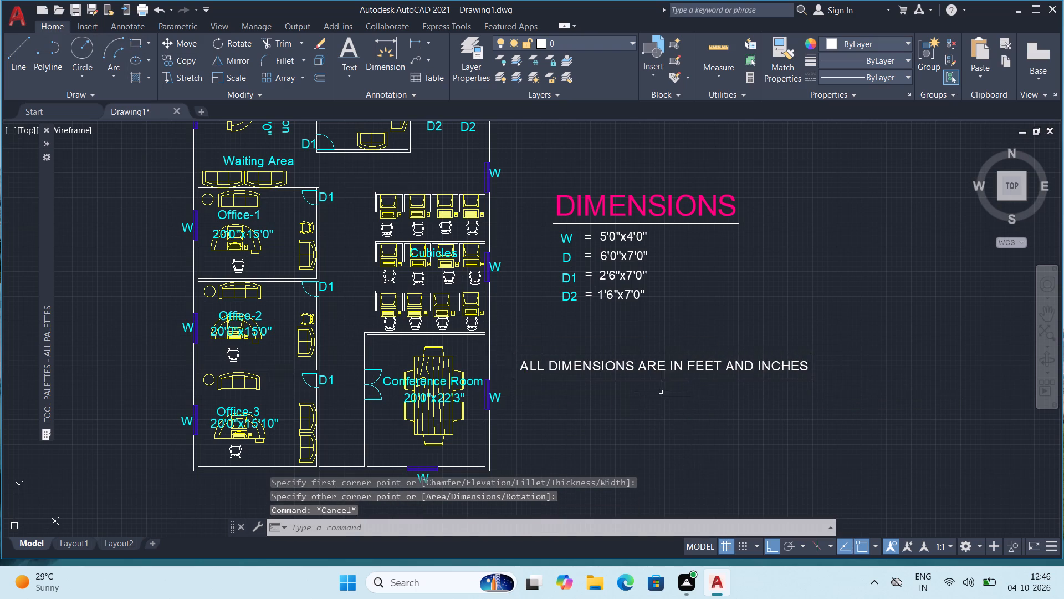
Offset the rectangle around the units note outward by 3" to make a double frame.
{"action": "scroll", "coordinate": [657, 390], "scroll_direction": "up", "scroll_amount": 1}
{"action": "key", "text": "o"}
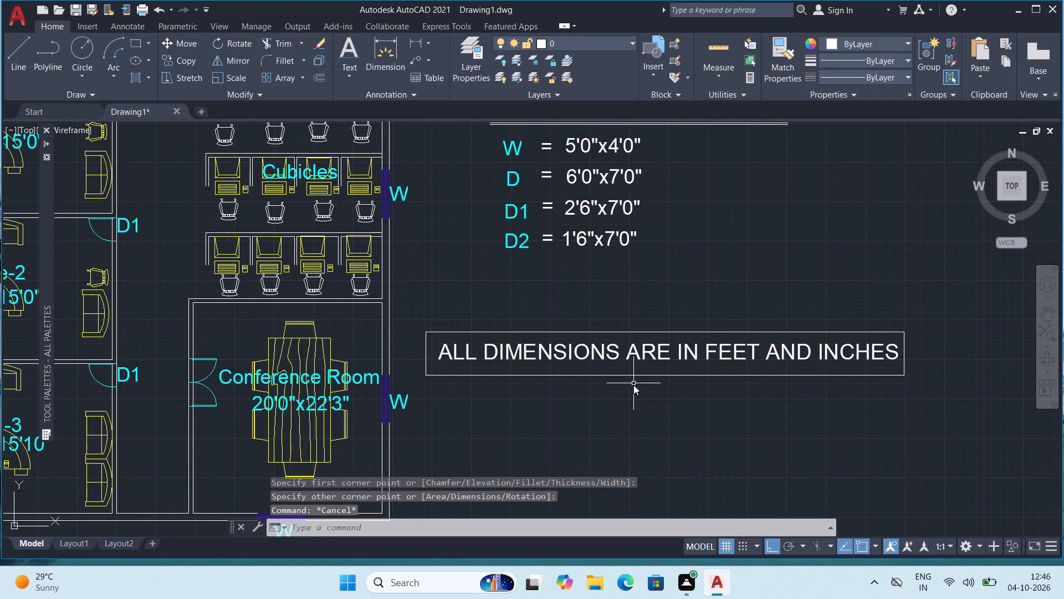
{"action": "key", "text": "Return"}
{"action": "type", "text": "3\""}
{"action": "key", "text": "Return"}
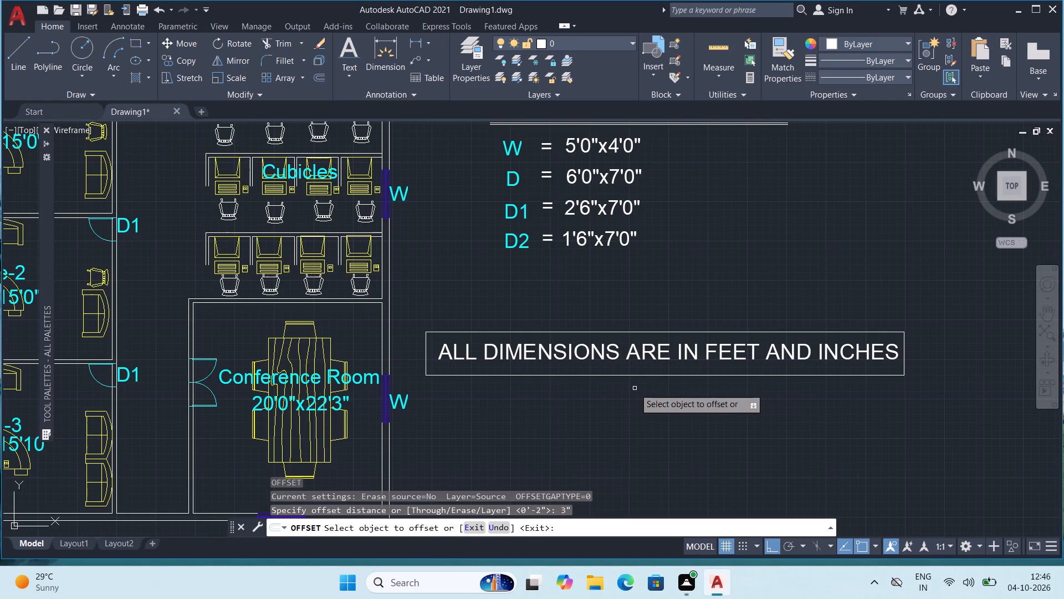
{"action": "left_click", "coordinate": [635, 375]}
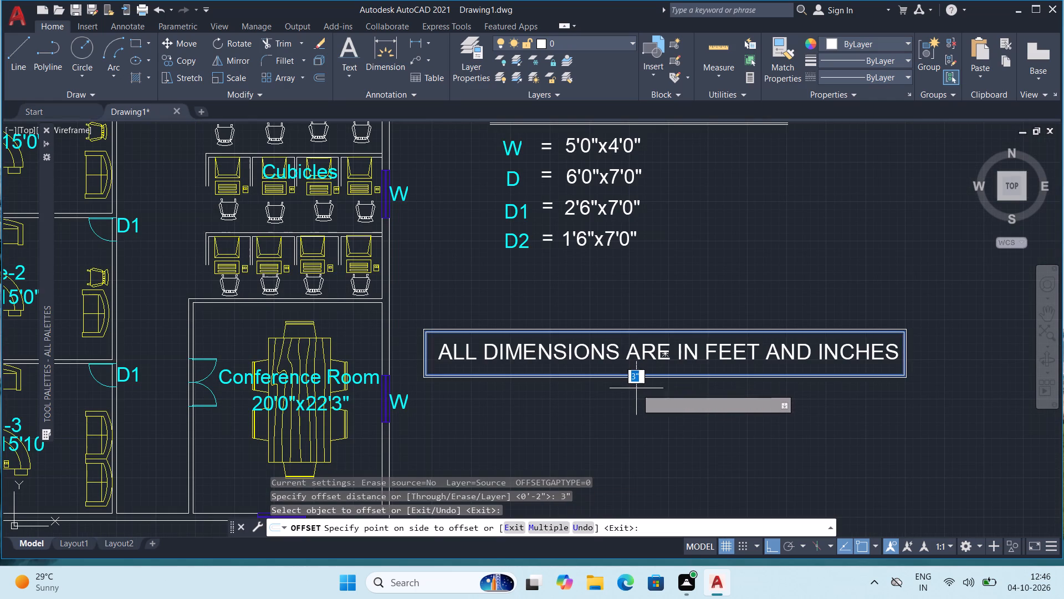
{"action": "left_click", "coordinate": [640, 402]}
{"action": "key", "text": "Escape"}
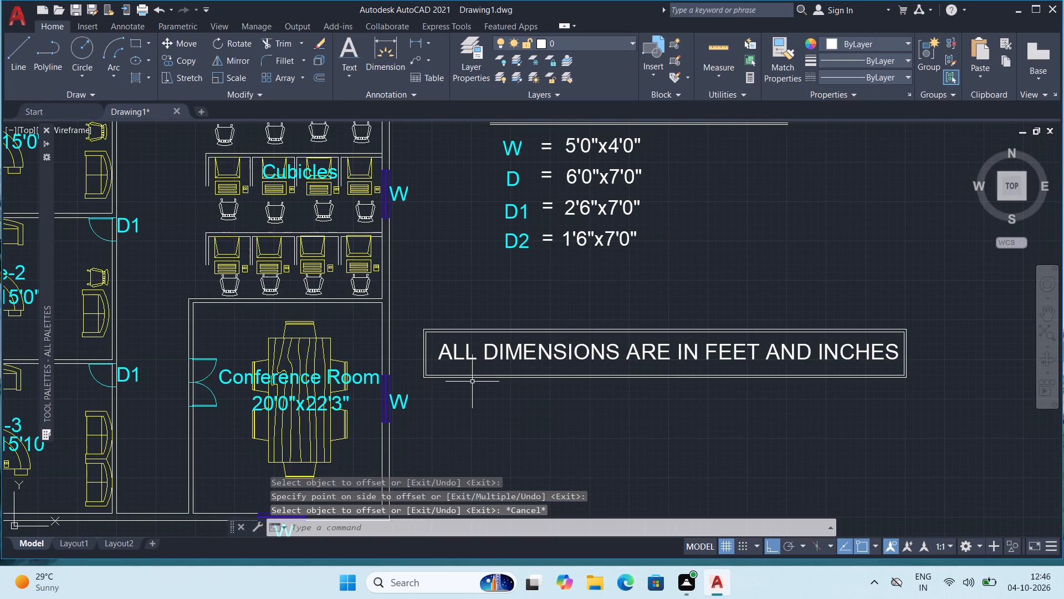
{"action": "key", "text": "Escape"}
Assign both frame rectangles around the units note to the cyan layer Layer1.
{"action": "left_click", "coordinate": [472, 377]}
{"action": "scroll", "coordinate": [473, 375], "scroll_direction": "up", "scroll_amount": 2}
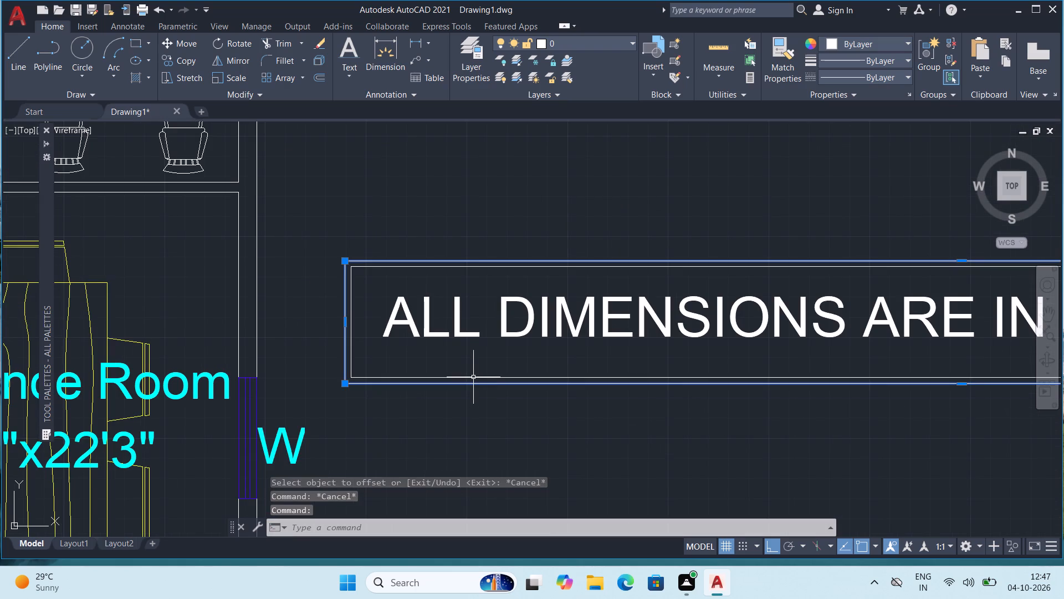
{"action": "left_click", "coordinate": [474, 379]}
{"action": "scroll", "coordinate": [488, 364], "scroll_direction": "down", "scroll_amount": 2}
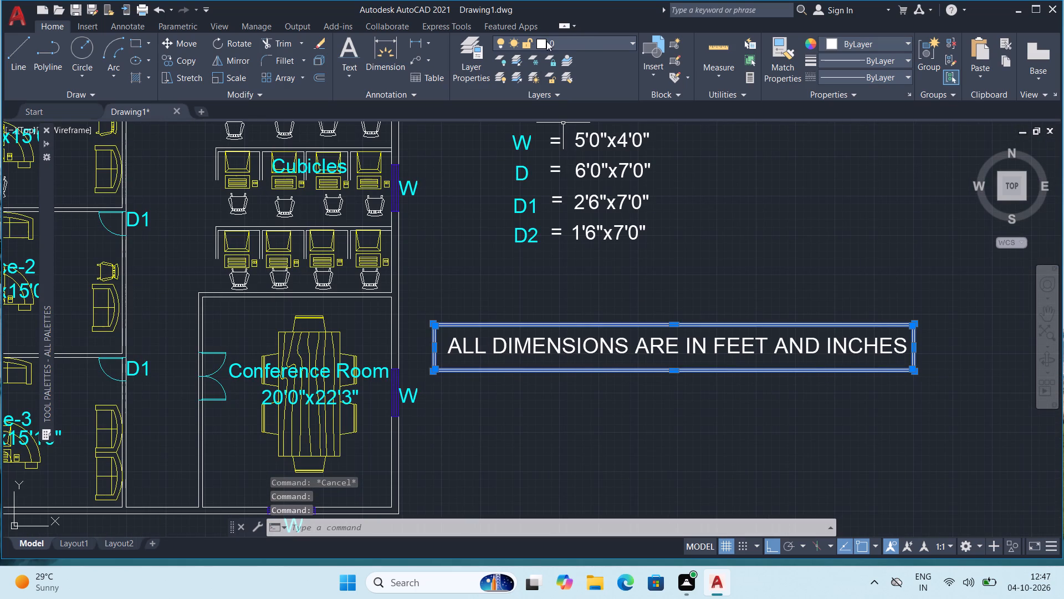
{"action": "left_click", "coordinate": [595, 40]}
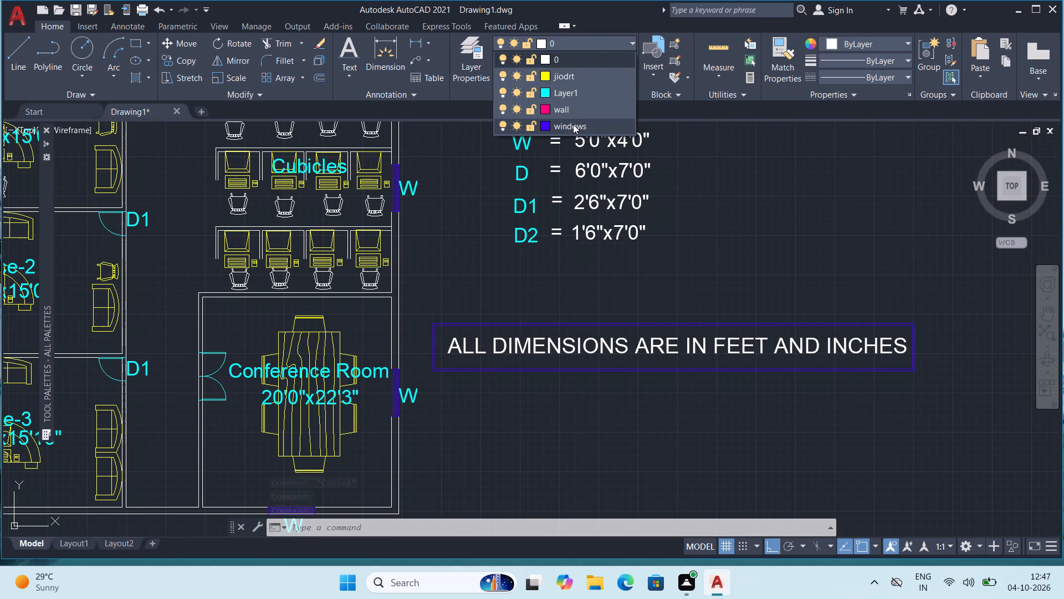
{"action": "left_click", "coordinate": [574, 93]}
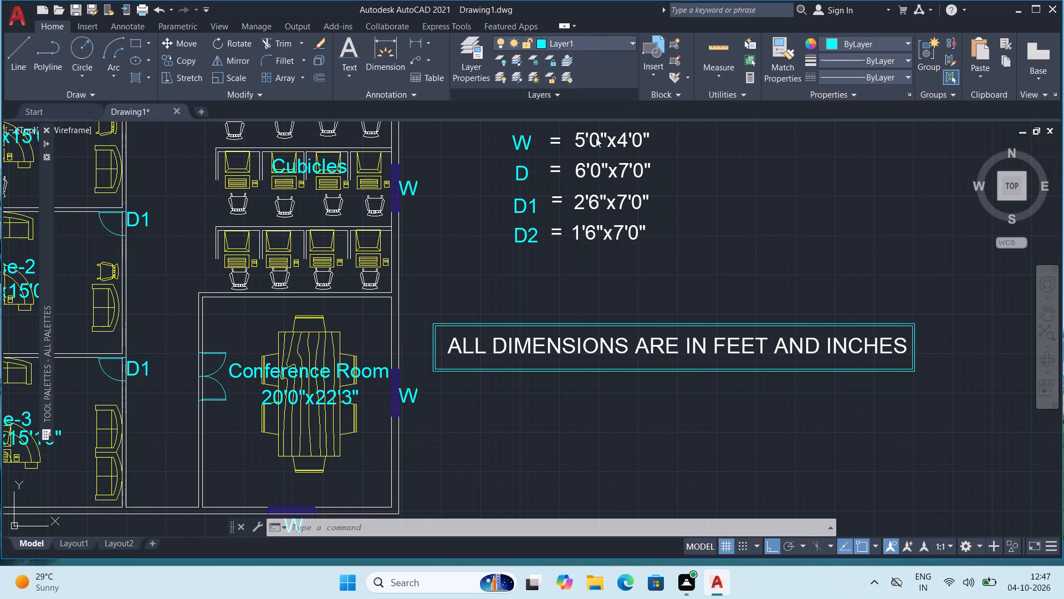
{"action": "scroll", "coordinate": [654, 232], "scroll_direction": "down", "scroll_amount": 2}
{"action": "key", "text": "Escape"}
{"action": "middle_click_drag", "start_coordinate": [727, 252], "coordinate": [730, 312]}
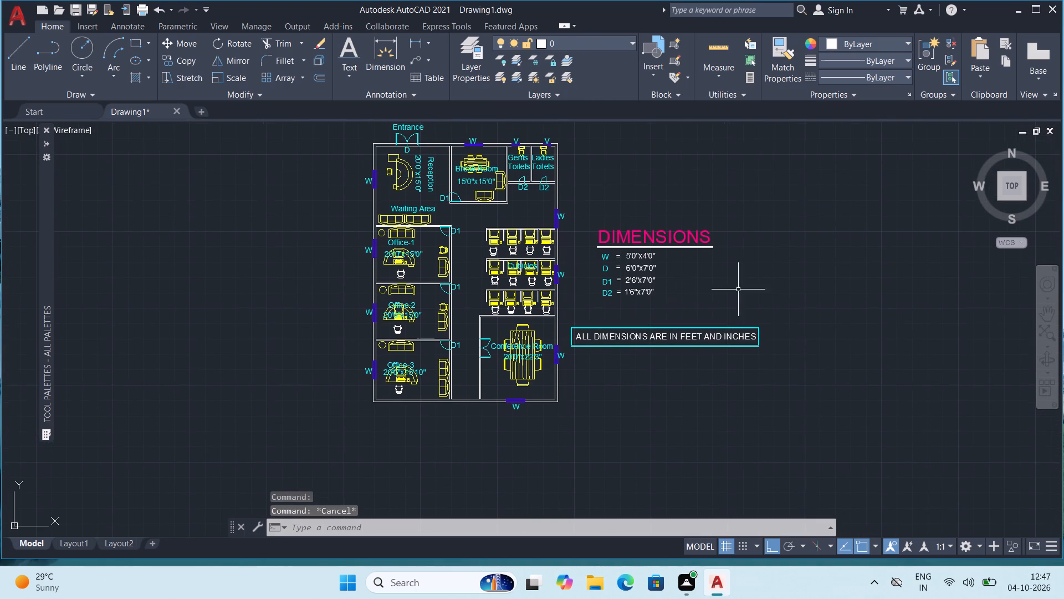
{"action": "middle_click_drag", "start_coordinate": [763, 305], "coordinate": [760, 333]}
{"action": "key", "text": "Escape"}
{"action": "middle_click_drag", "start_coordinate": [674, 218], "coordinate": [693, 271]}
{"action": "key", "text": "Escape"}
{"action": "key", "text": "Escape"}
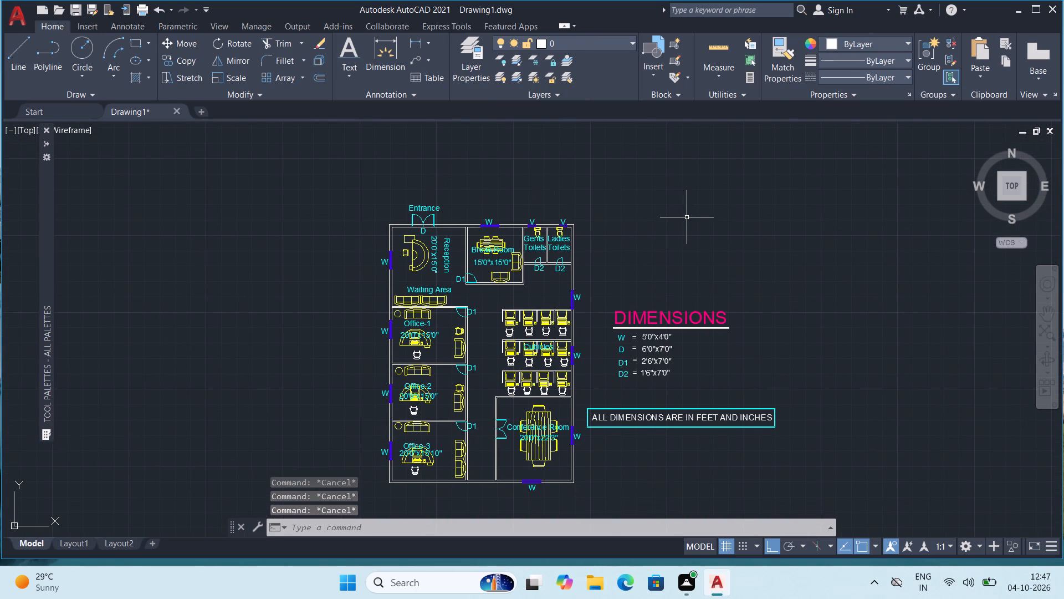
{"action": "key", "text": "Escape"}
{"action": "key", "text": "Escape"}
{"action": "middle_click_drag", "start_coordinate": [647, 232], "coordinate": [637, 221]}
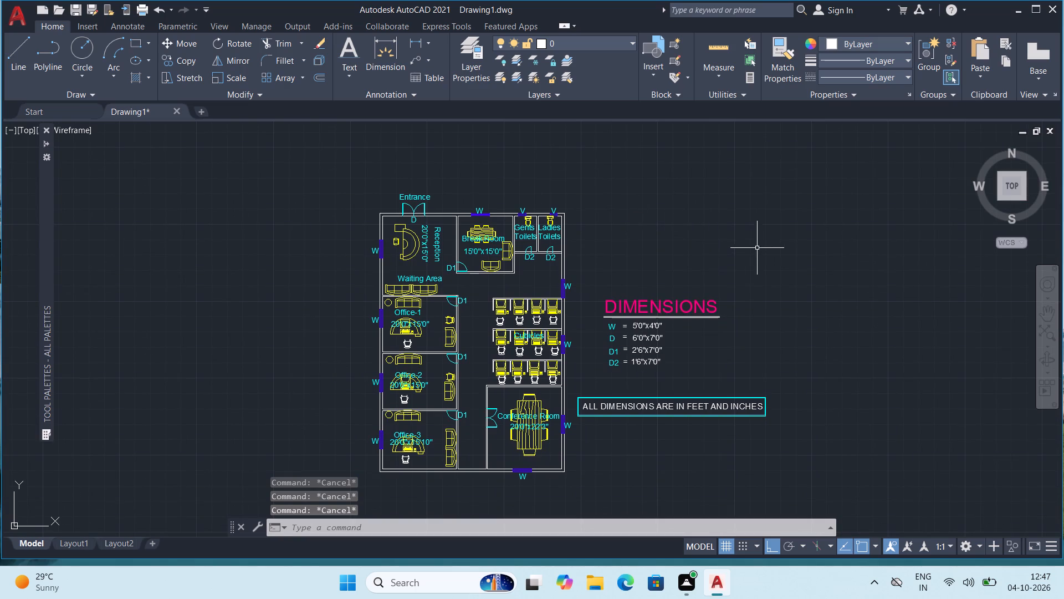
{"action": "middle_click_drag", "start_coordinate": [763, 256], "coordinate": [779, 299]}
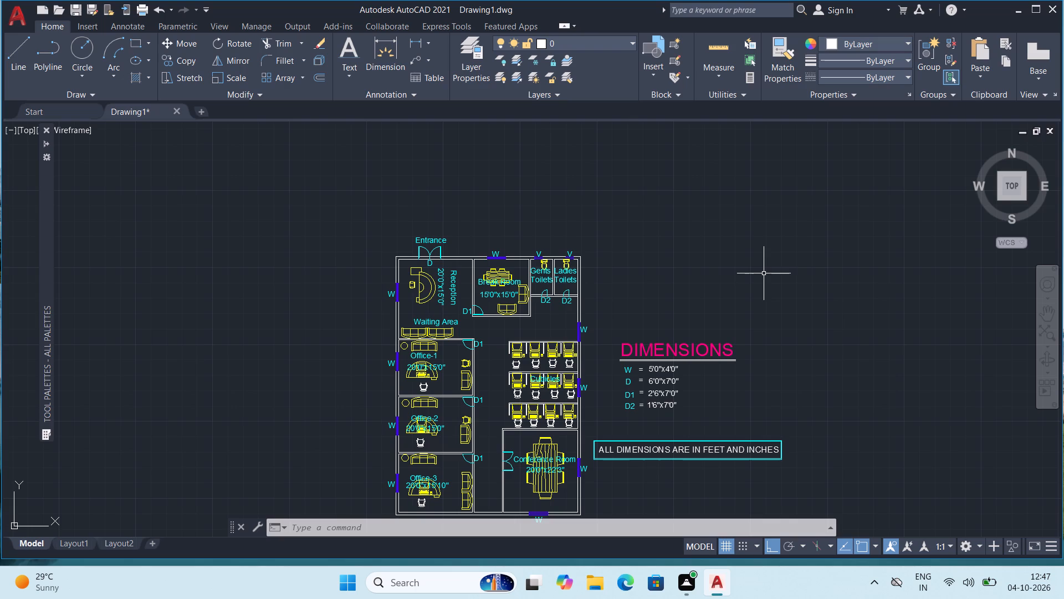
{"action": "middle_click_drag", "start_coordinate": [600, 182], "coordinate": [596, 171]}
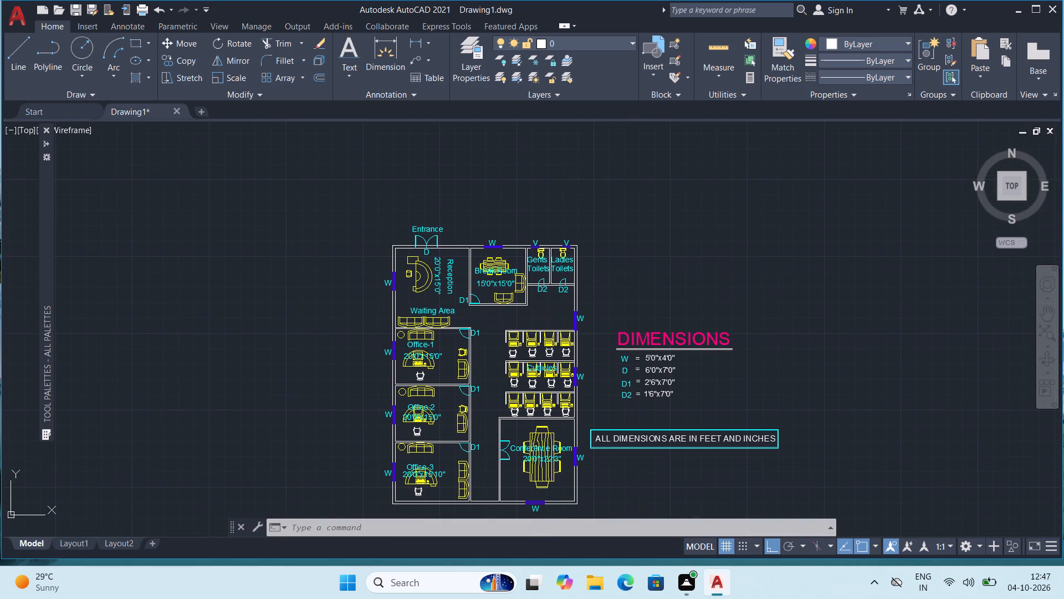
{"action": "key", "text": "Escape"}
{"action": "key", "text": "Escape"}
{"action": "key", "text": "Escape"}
Add horizontal single-line title text "OFFICE FLOOR PLAN" above the floor plan, larger than the "DIMENSIONS" heading.
{"action": "middle_click_drag", "start_coordinate": [422, 189], "coordinate": [407, 218]}
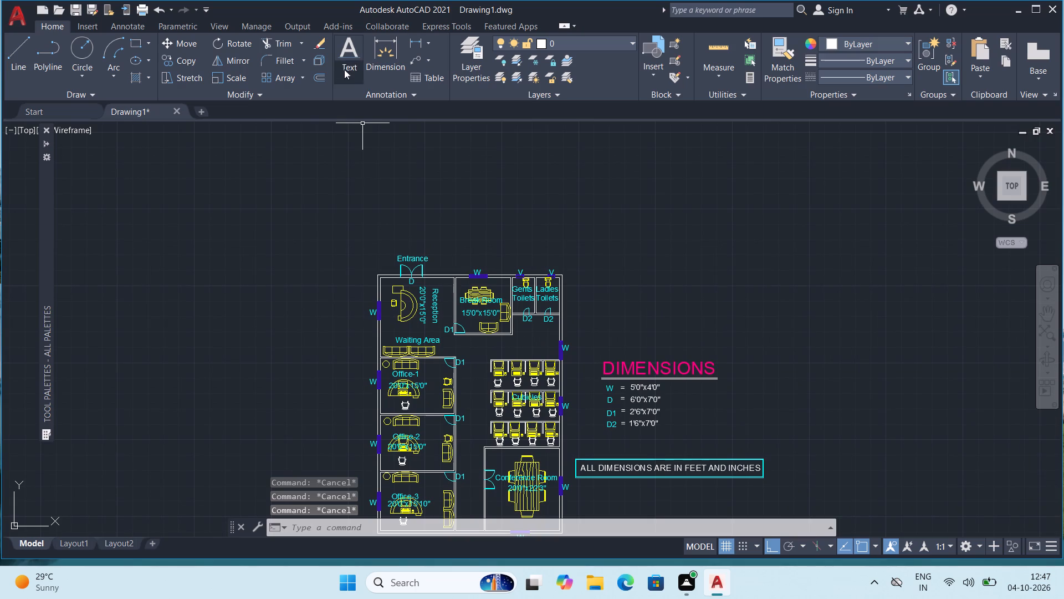
{"action": "left_click", "coordinate": [346, 72]}
{"action": "left_click", "coordinate": [365, 119]}
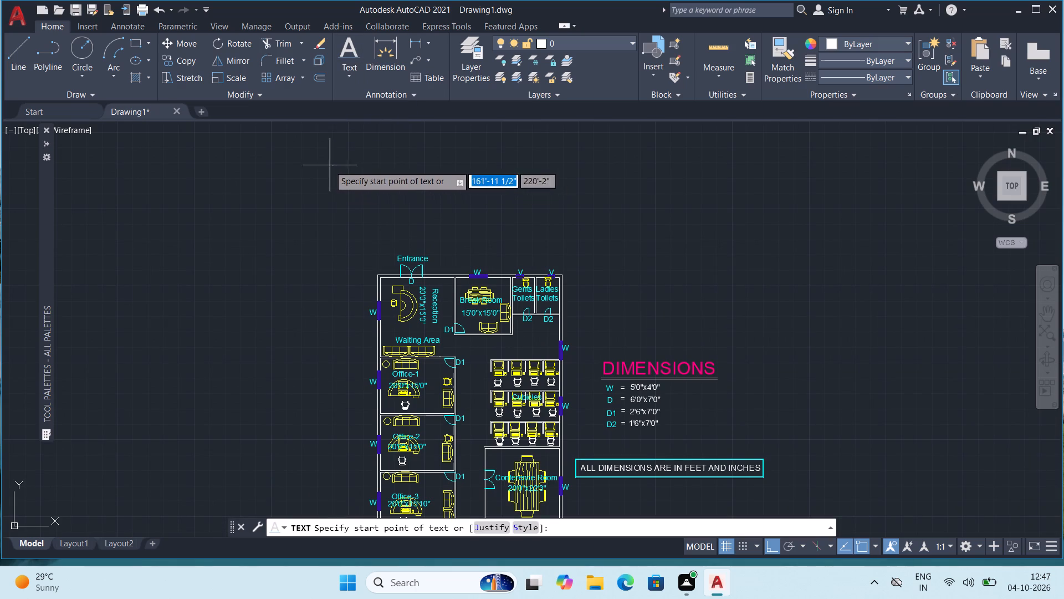
{"action": "left_click", "coordinate": [285, 170]}
{"action": "left_click", "coordinate": [282, 191]}
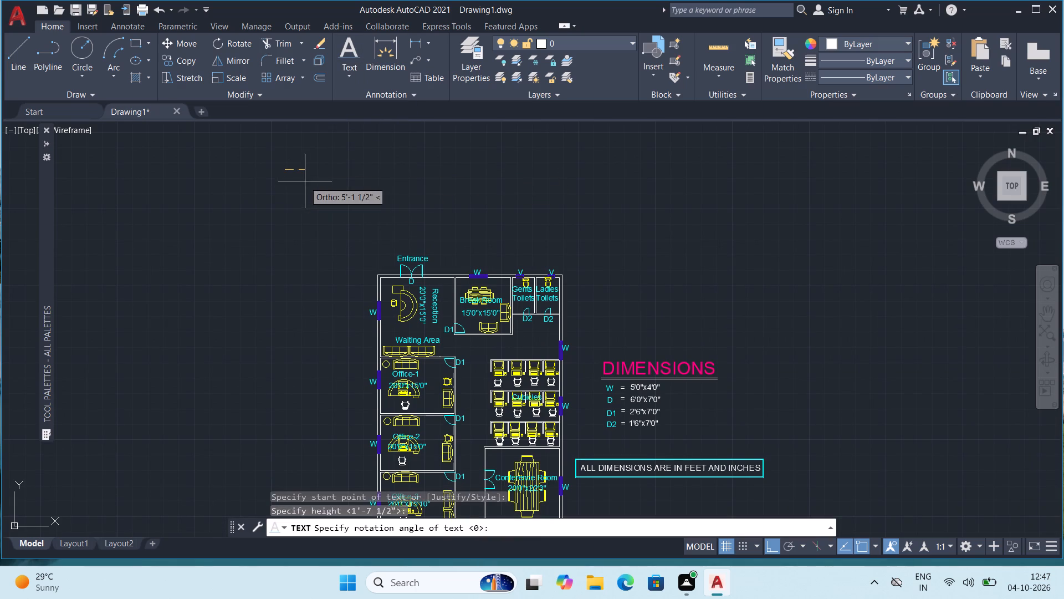
{"action": "left_click", "coordinate": [305, 181]}
{"action": "key", "text": "o"}
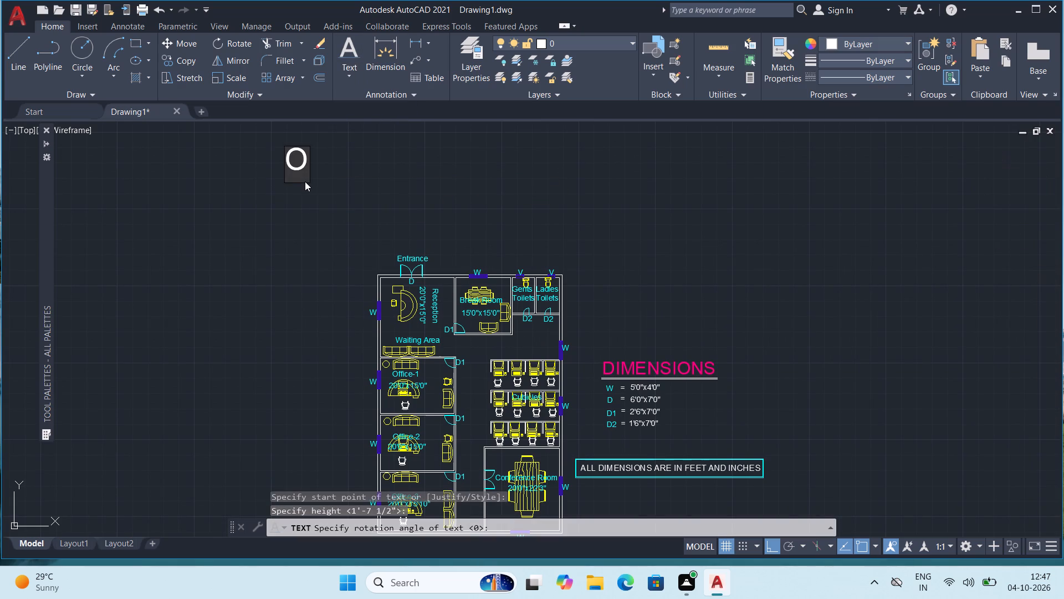
{"action": "type", "text": "FF"}
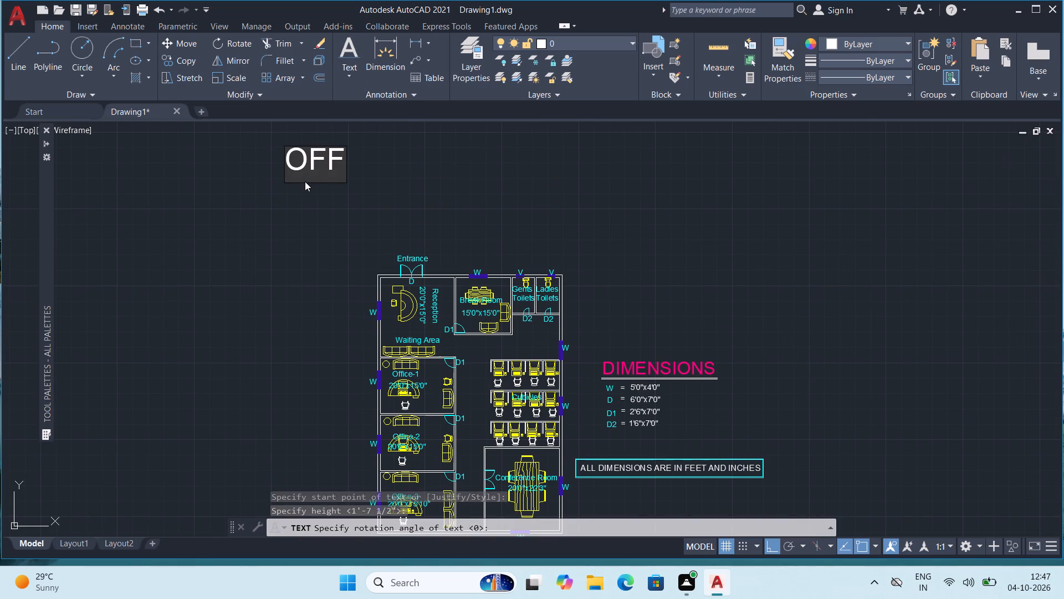
{"action": "type", "text": "ICE FLOOR PLAN"}
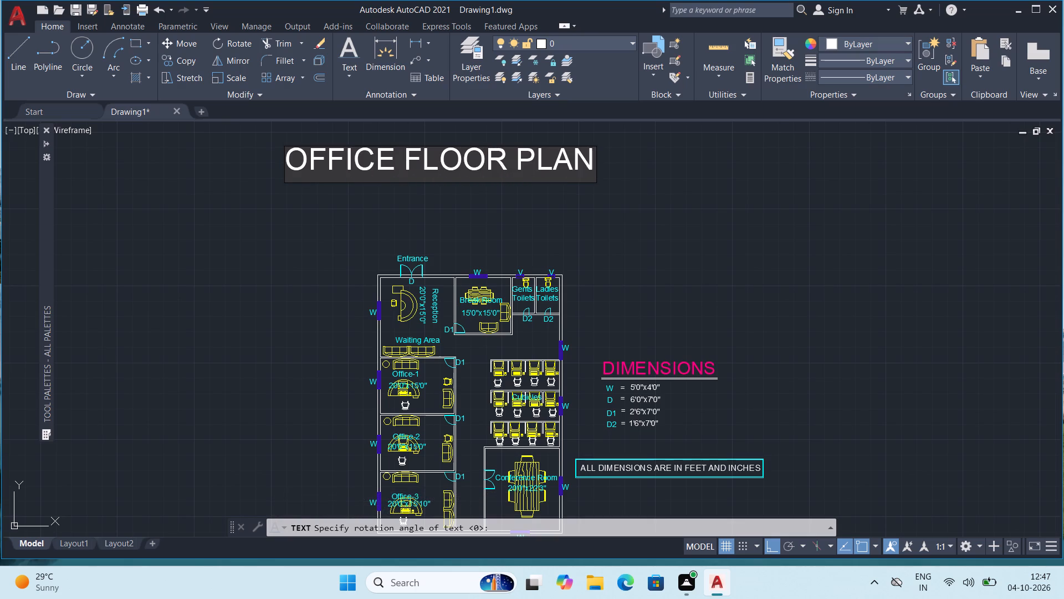
{"action": "key", "text": "Return"}
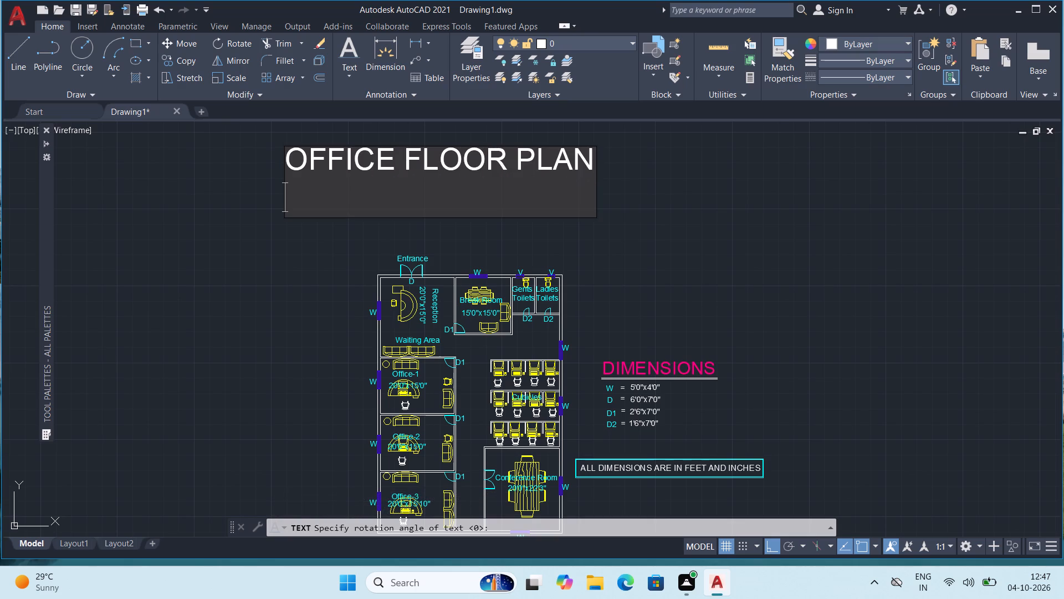
{"action": "key", "text": "Escape"}
{"action": "scroll", "coordinate": [395, 181], "scroll_direction": "down", "scroll_amount": 1}
{"action": "middle_click_drag", "start_coordinate": [405, 194], "coordinate": [428, 226]}
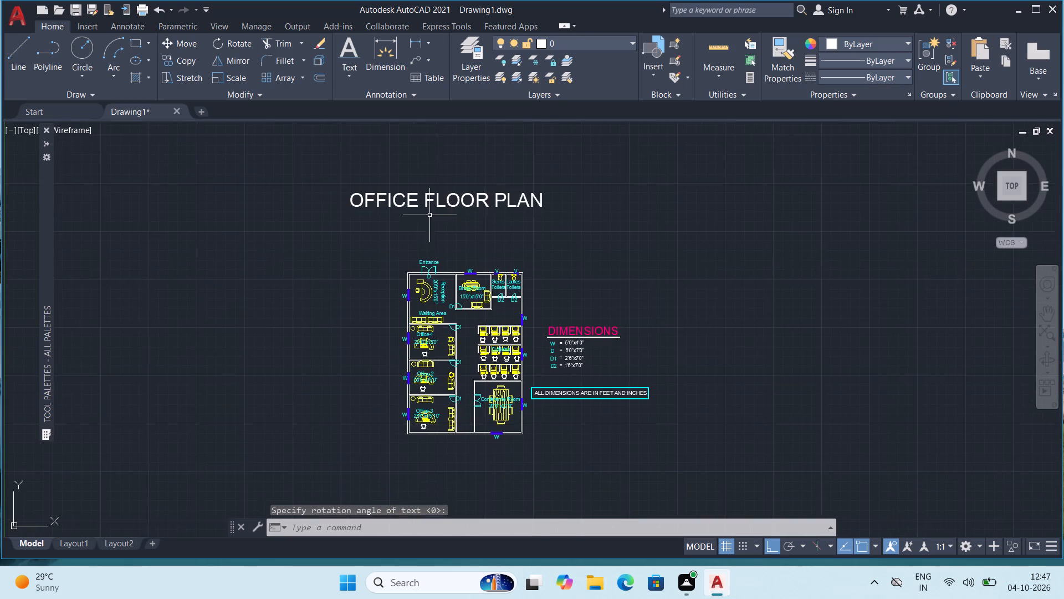
Delete the "OFFICE FLOOR PLAN" title text above the floor plan.
{"action": "scroll", "coordinate": [429, 214], "scroll_direction": "up", "scroll_amount": 1}
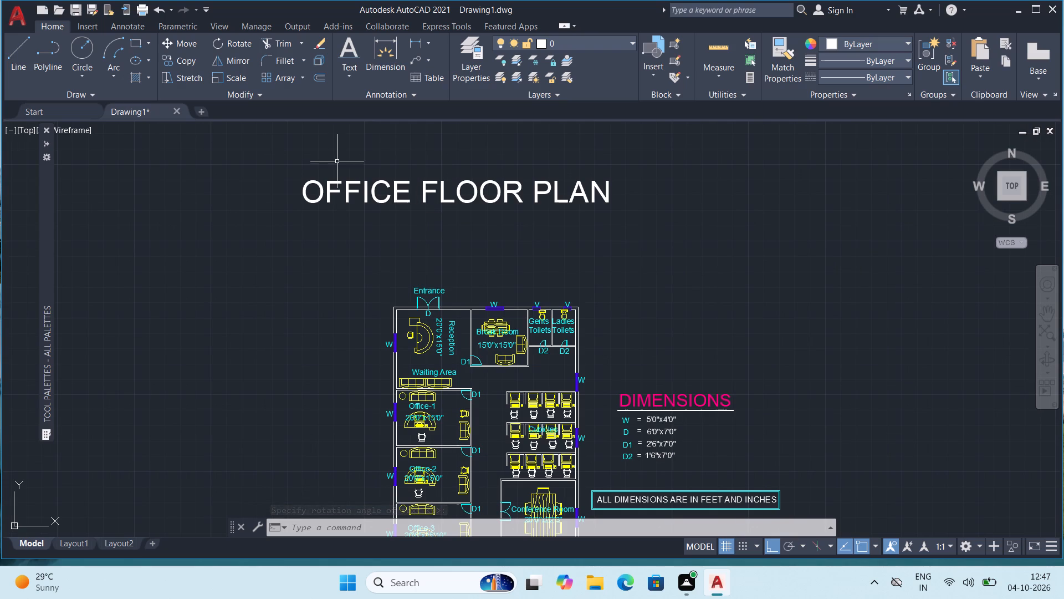
{"action": "left_click", "coordinate": [418, 188]}
{"action": "left_click", "coordinate": [474, 200]}
{"action": "left_click", "coordinate": [470, 195]}
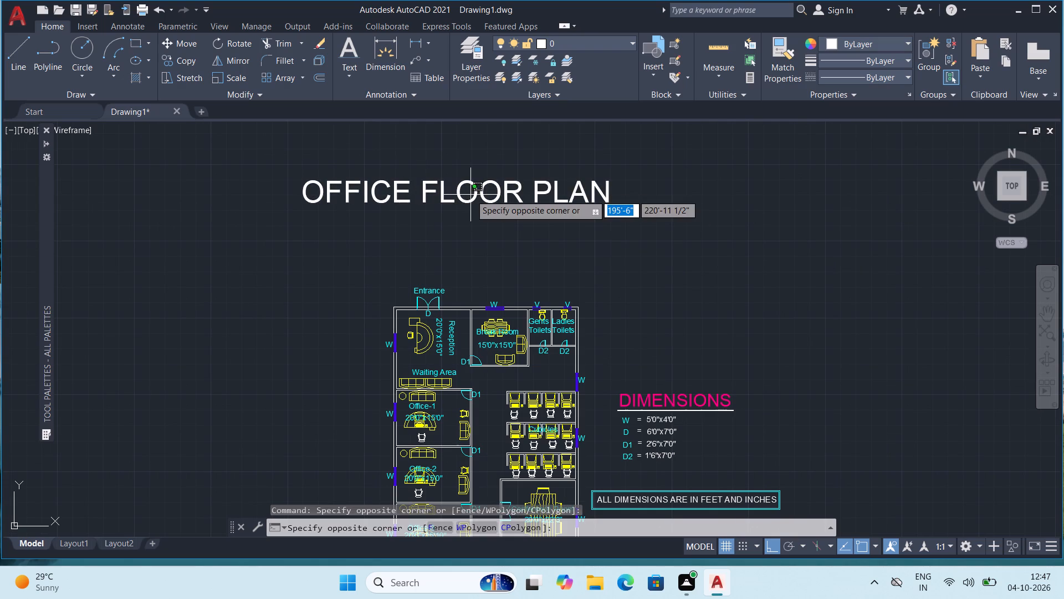
{"action": "left_click", "coordinate": [426, 162]}
{"action": "key", "text": "Delete"}
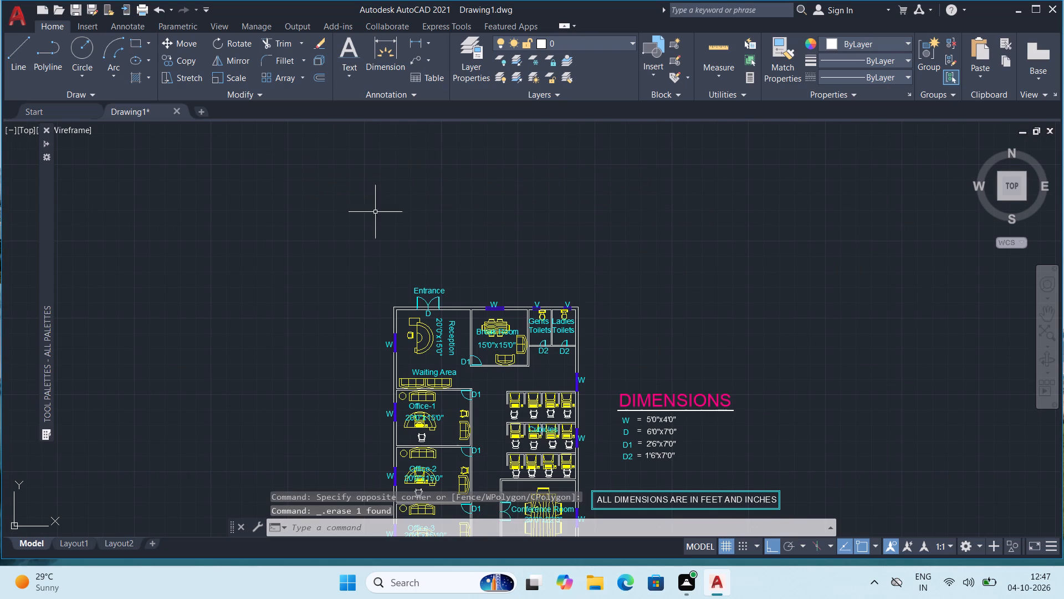
Add horizontal single-line title text "Office Floor Plan", about 5'-6" high, above and left of the floor plan.
{"action": "left_click", "coordinate": [346, 75]}
{"action": "left_click", "coordinate": [353, 134]}
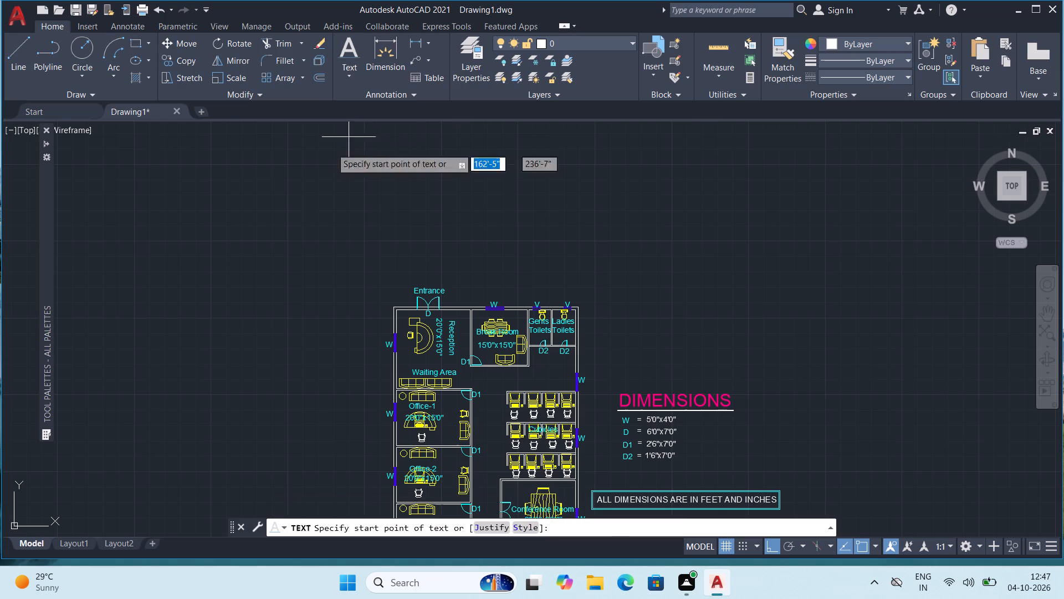
{"action": "left_click", "coordinate": [273, 192]}
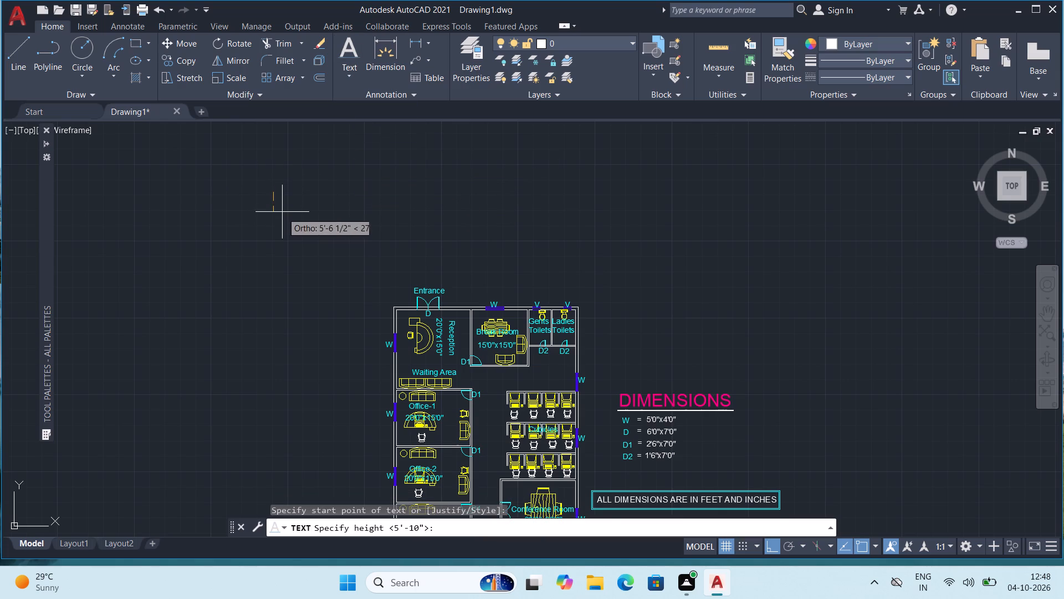
{"action": "left_click", "coordinate": [282, 212]}
{"action": "left_click", "coordinate": [286, 203]}
{"action": "key", "text": "o"}
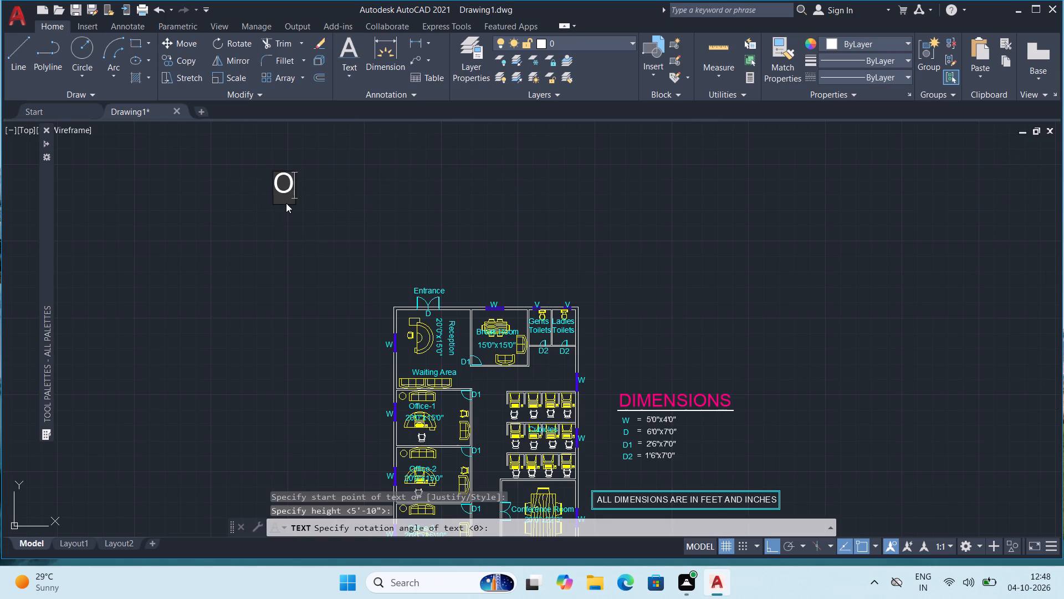
{"action": "type", "text": "ffice"}
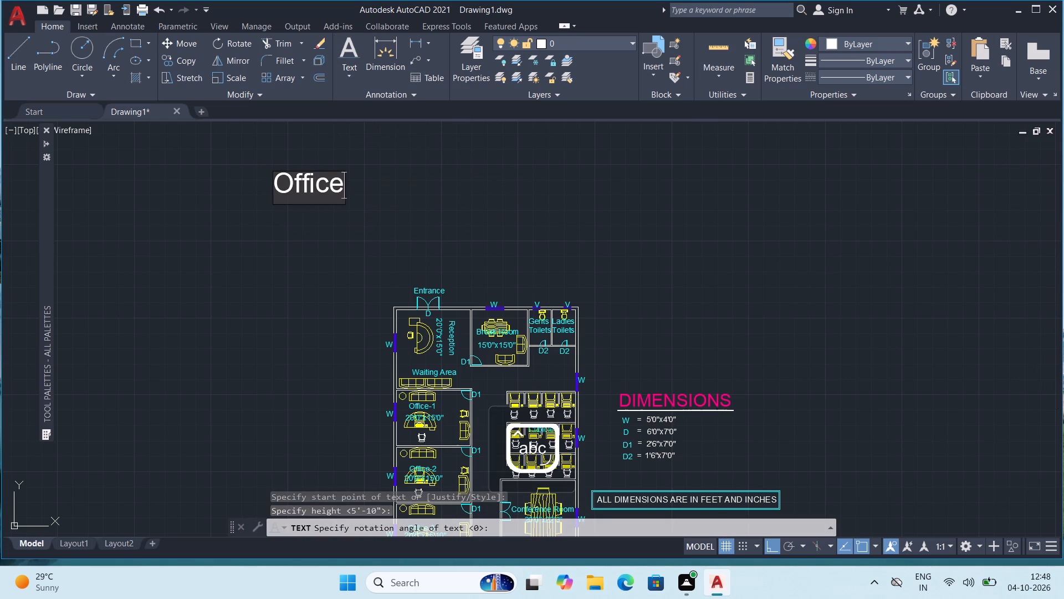
{"action": "key", "text": "space"}
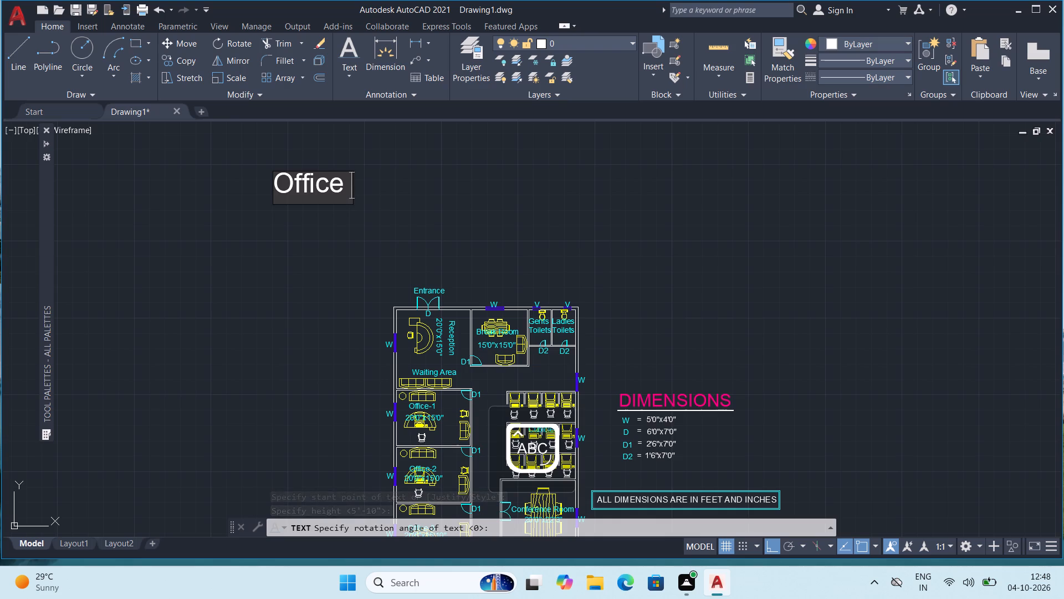
{"action": "key", "text": "f"}
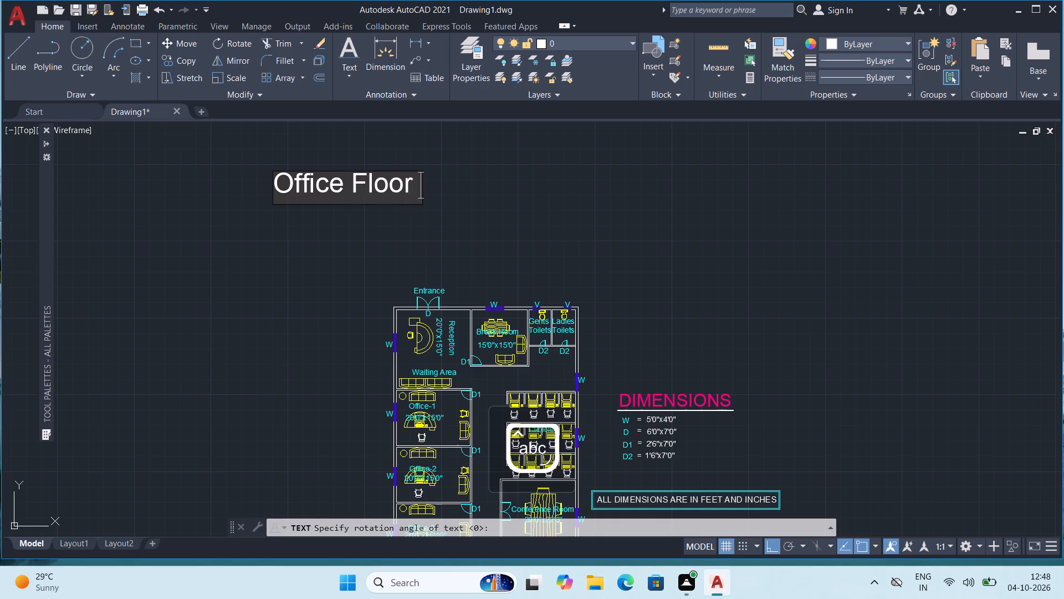
{"action": "type", "text": "PLAN\\\\\\\\"}
{"action": "key", "text": "BackSpace"}
{"action": "key", "text": "BackSpace"}
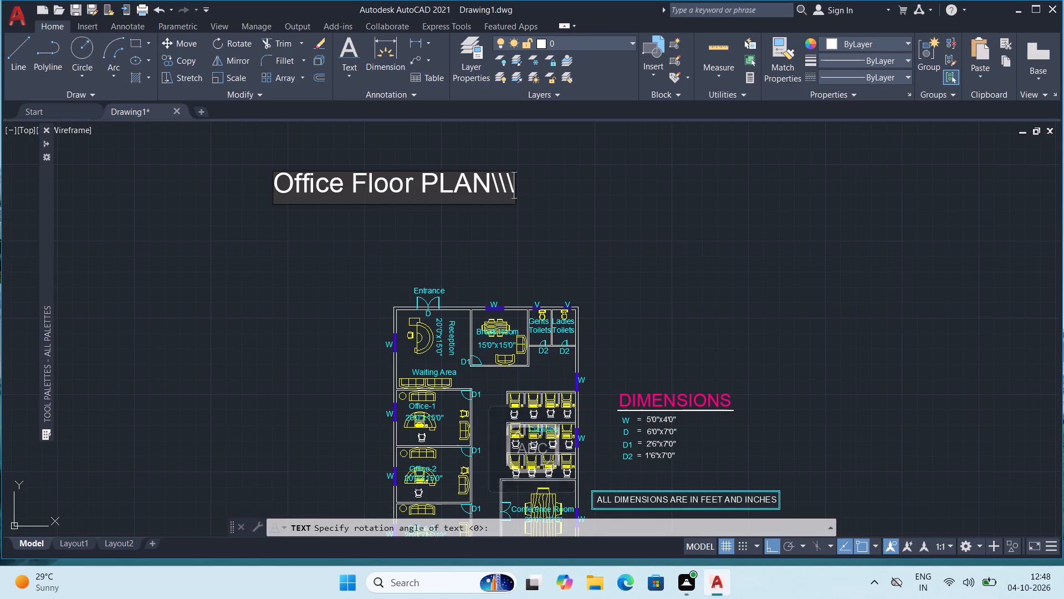
{"action": "key", "text": "BackSpace"}
{"action": "key", "text": "BackSpace"}
{"action": "key", "text": "BackSpace"}
{"action": "key", "text": "BackSpace"}
{"action": "key", "text": "BackSpace"}
{"action": "type", "text": "lan"}
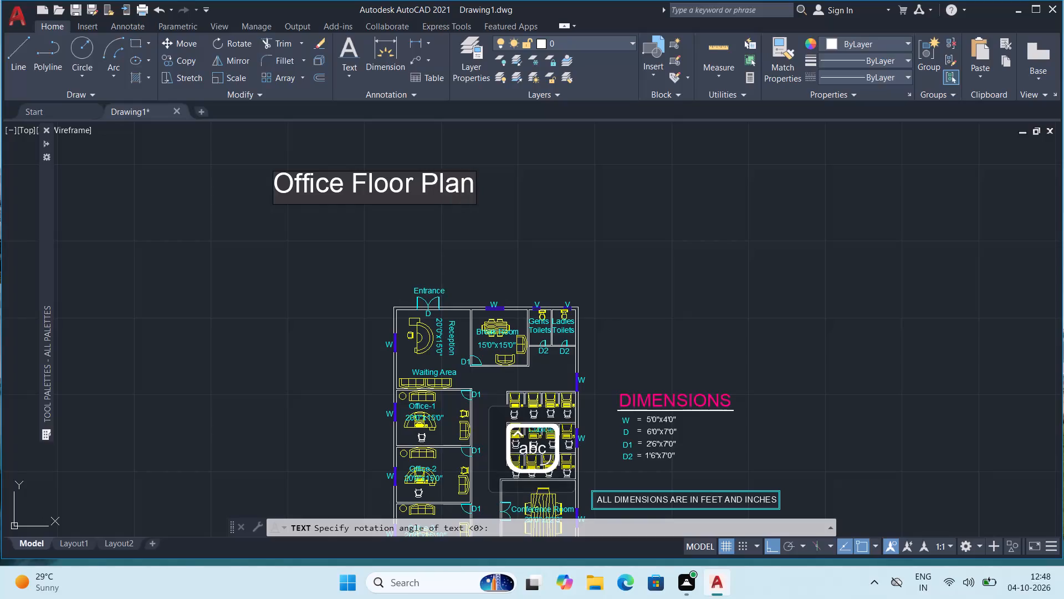
{"action": "left_click", "coordinate": [570, 250]}
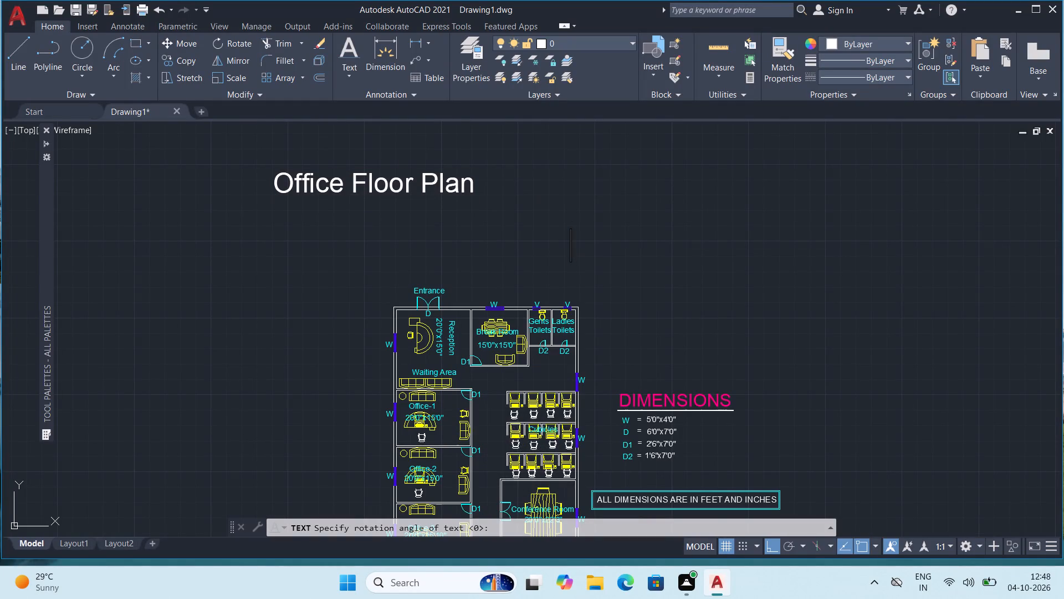
{"action": "key", "text": "Escape"}
Paste a copy of the "Office Floor Plan" title centred just above the floor plan and delete the original.
{"action": "left_click", "coordinate": [406, 181]}
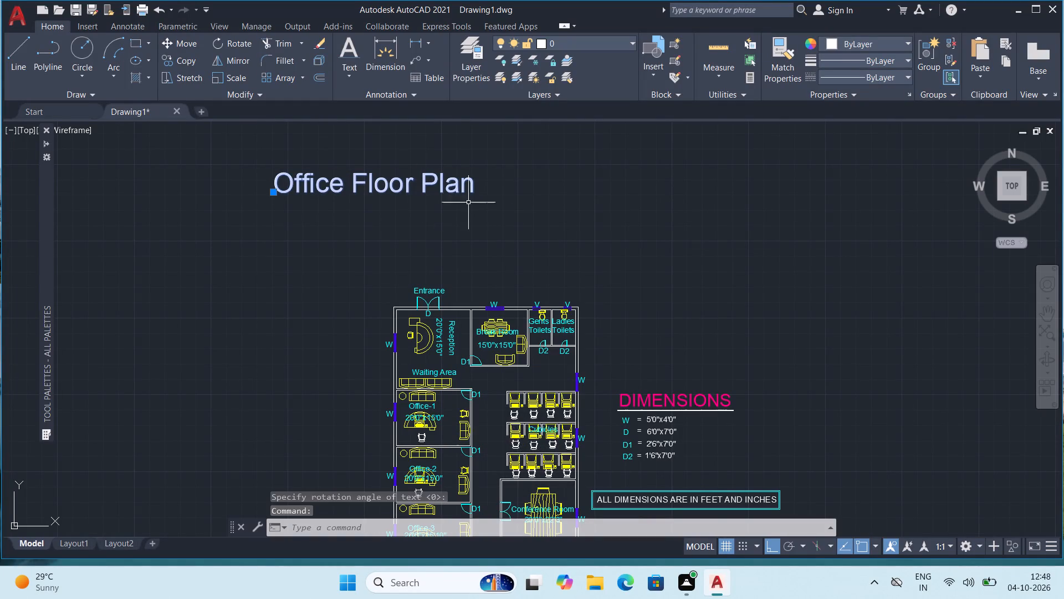
{"action": "key", "text": "ctrl+c"}
{"action": "key", "text": "ctrl+v"}
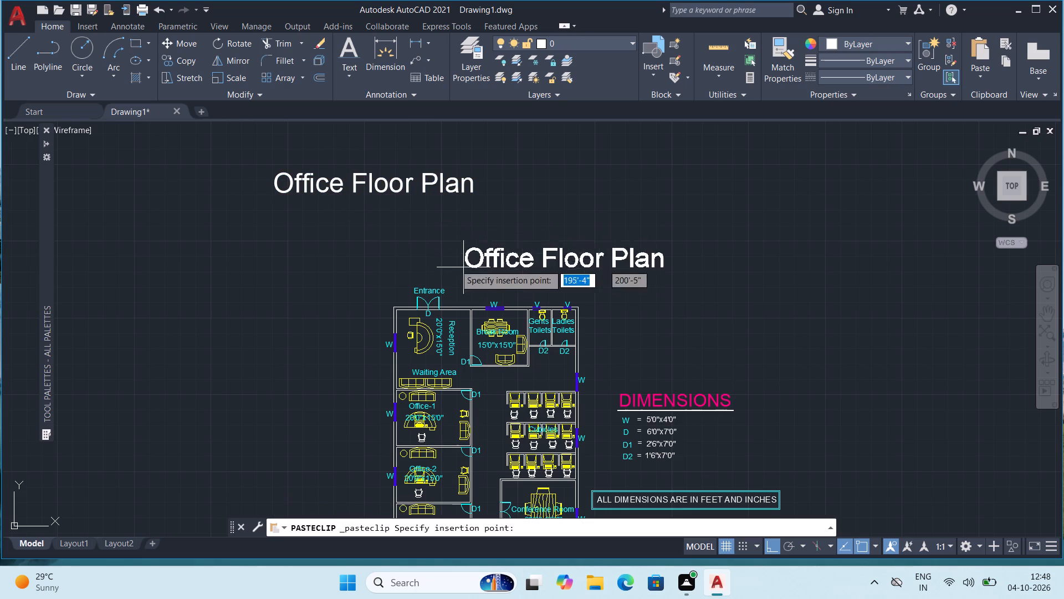
{"action": "left_click", "coordinate": [377, 254]}
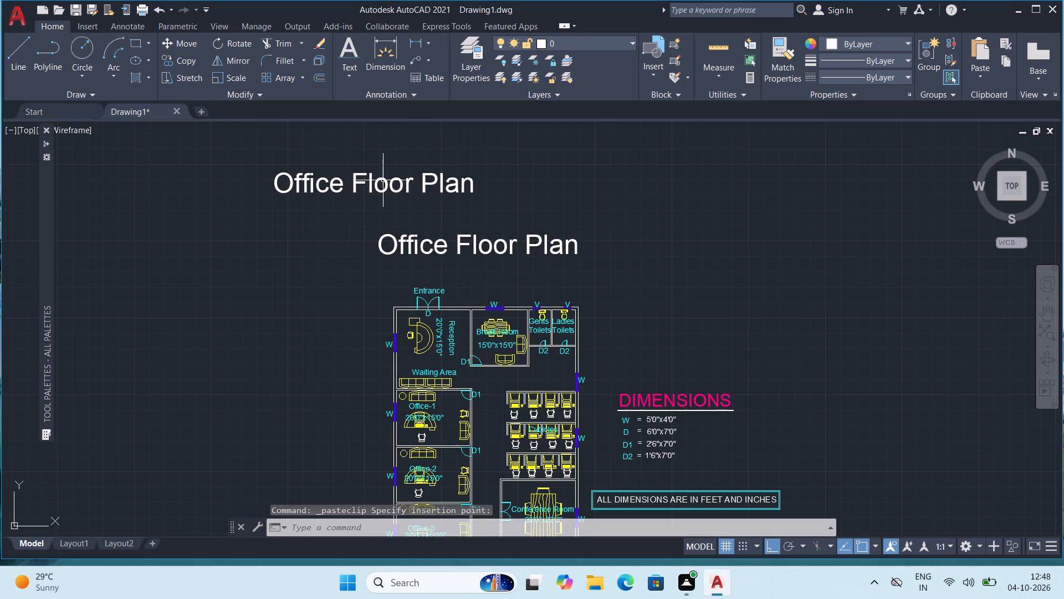
{"action": "left_click", "coordinate": [383, 180]}
{"action": "key", "text": "Delete"}
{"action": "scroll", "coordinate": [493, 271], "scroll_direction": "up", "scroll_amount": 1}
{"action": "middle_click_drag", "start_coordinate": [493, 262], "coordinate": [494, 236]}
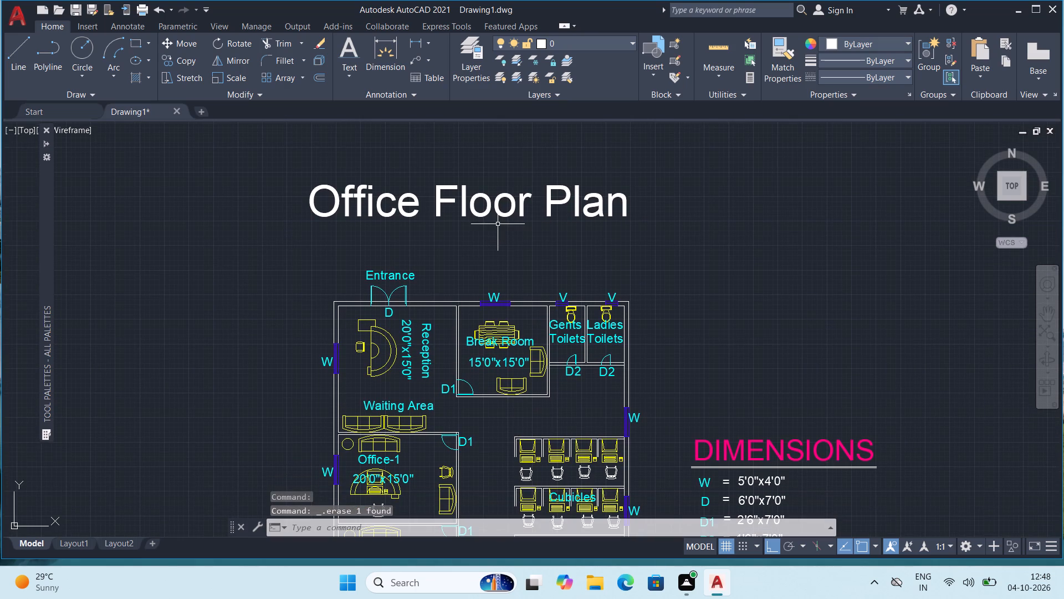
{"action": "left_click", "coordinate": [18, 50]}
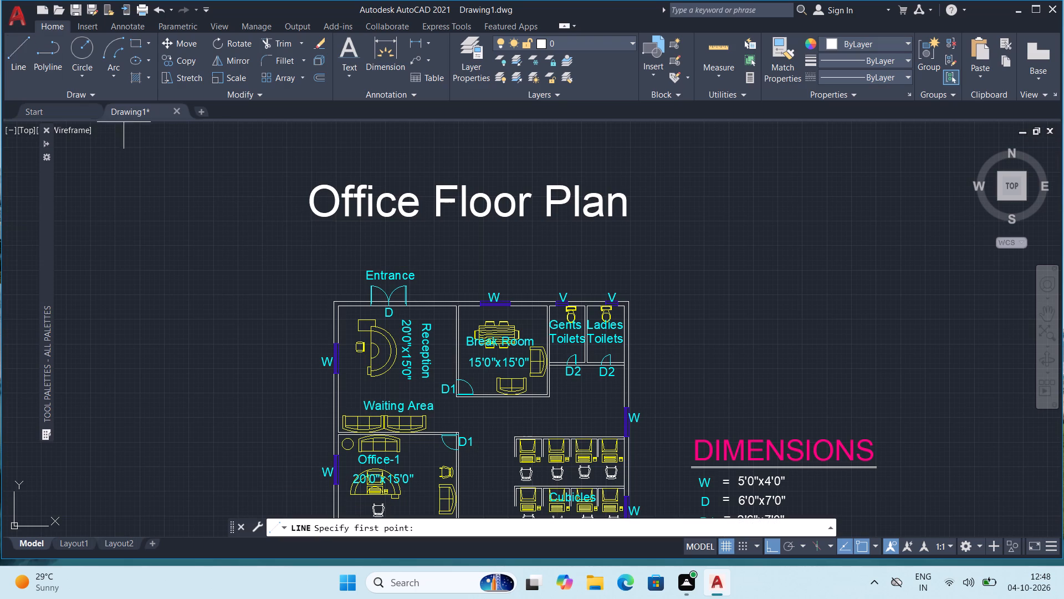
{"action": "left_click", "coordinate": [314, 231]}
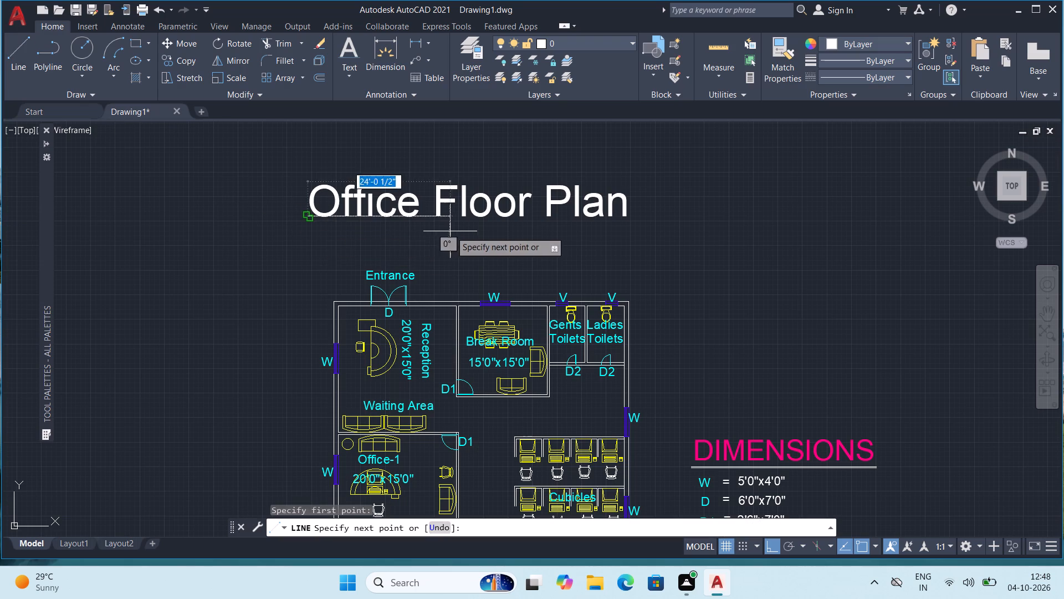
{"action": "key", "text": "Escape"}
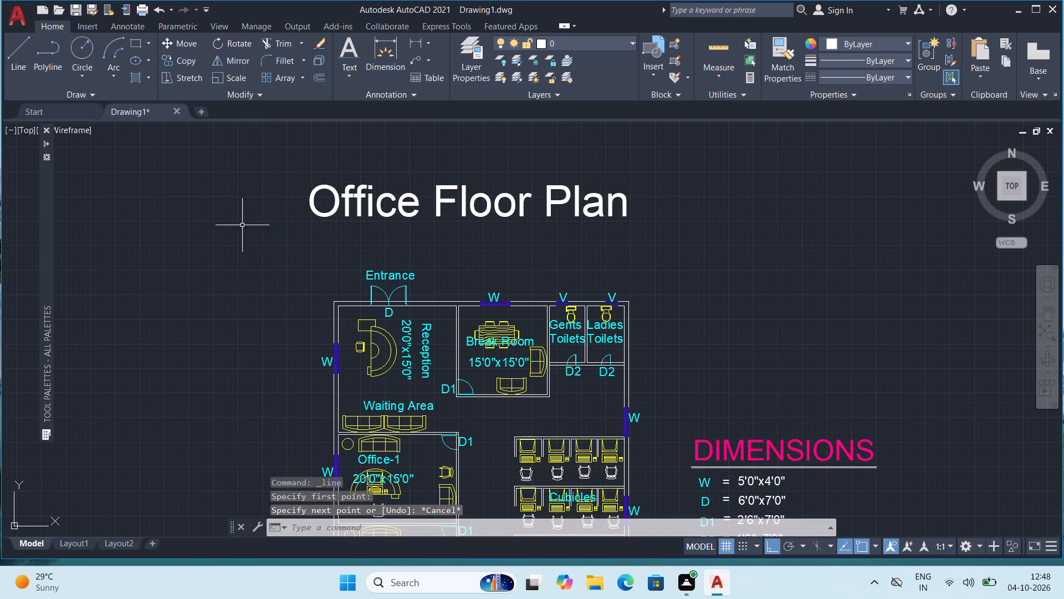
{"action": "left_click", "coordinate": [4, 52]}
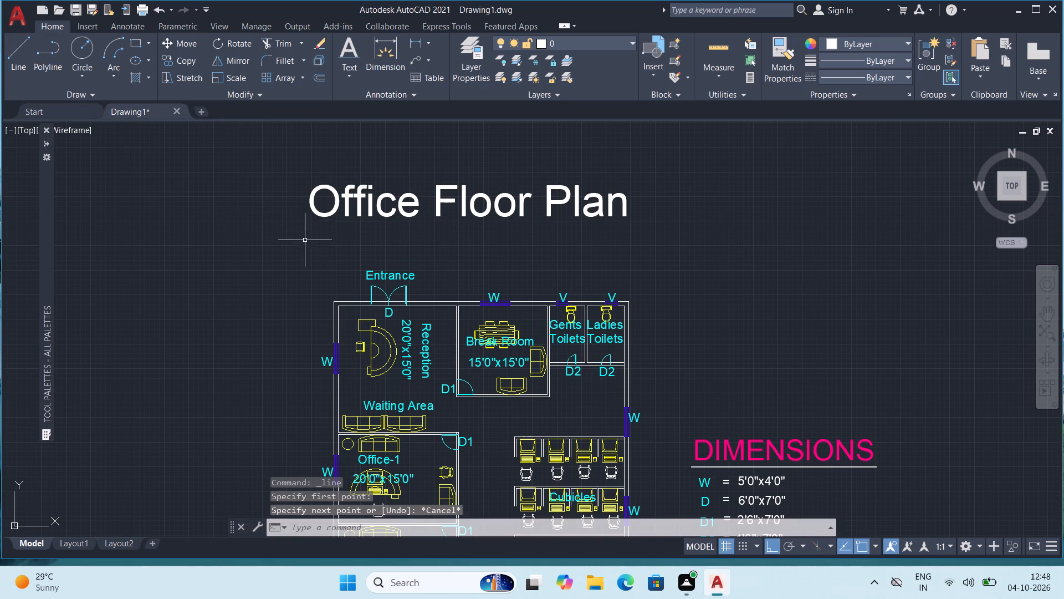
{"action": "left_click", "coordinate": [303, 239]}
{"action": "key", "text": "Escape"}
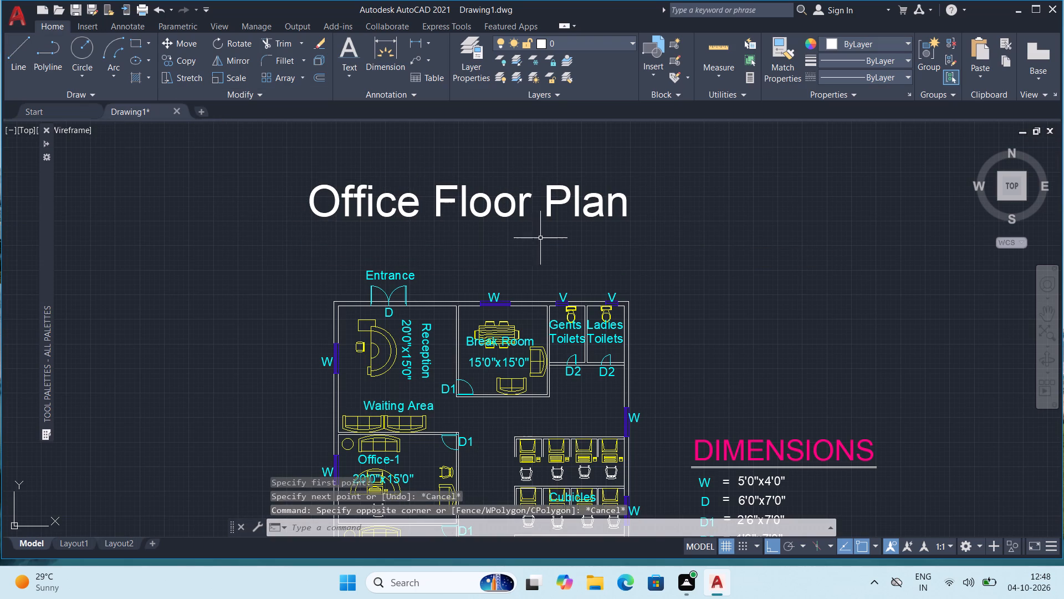
Draw a horizontal line about 57'-1" long beneath the "Office Floor Plan" title as an underline.
{"action": "key", "text": "l"}
{"action": "key", "text": "Return"}
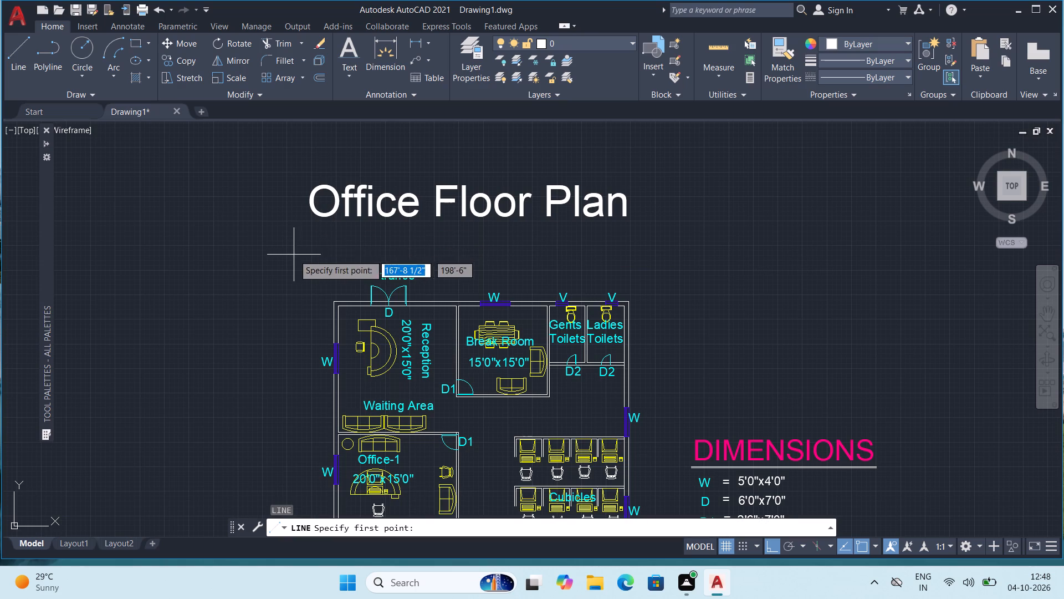
{"action": "left_click", "coordinate": [304, 241]}
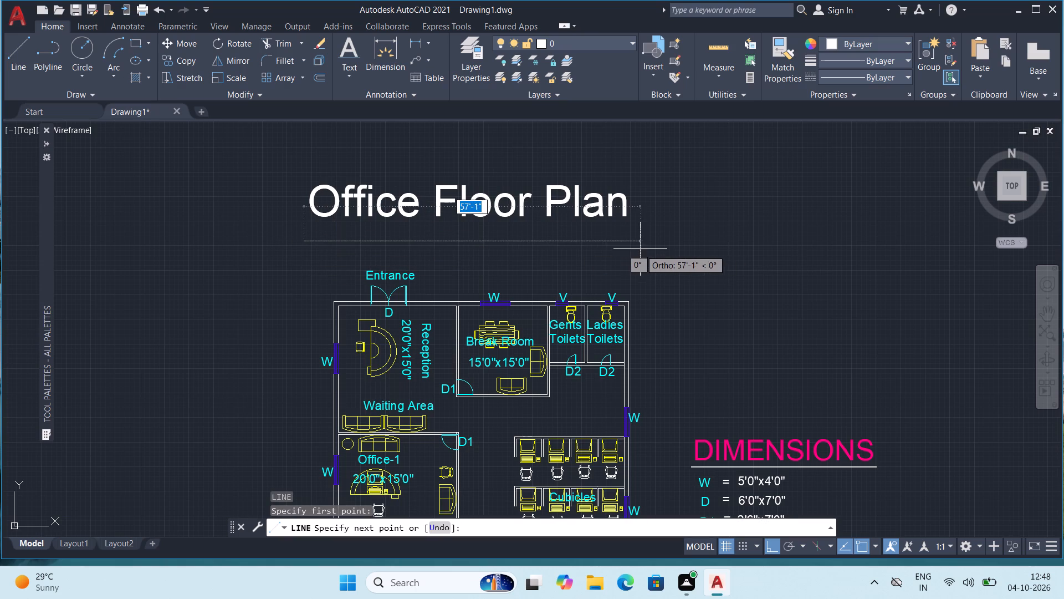
{"action": "left_click", "coordinate": [640, 249]}
{"action": "key", "text": "Escape"}
{"action": "key", "text": "Escape"}
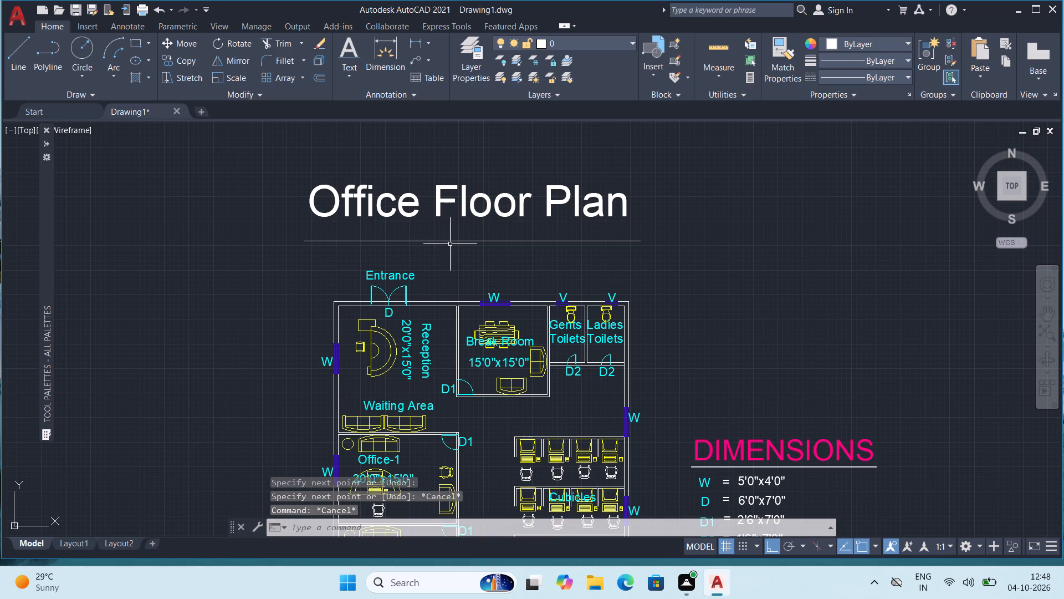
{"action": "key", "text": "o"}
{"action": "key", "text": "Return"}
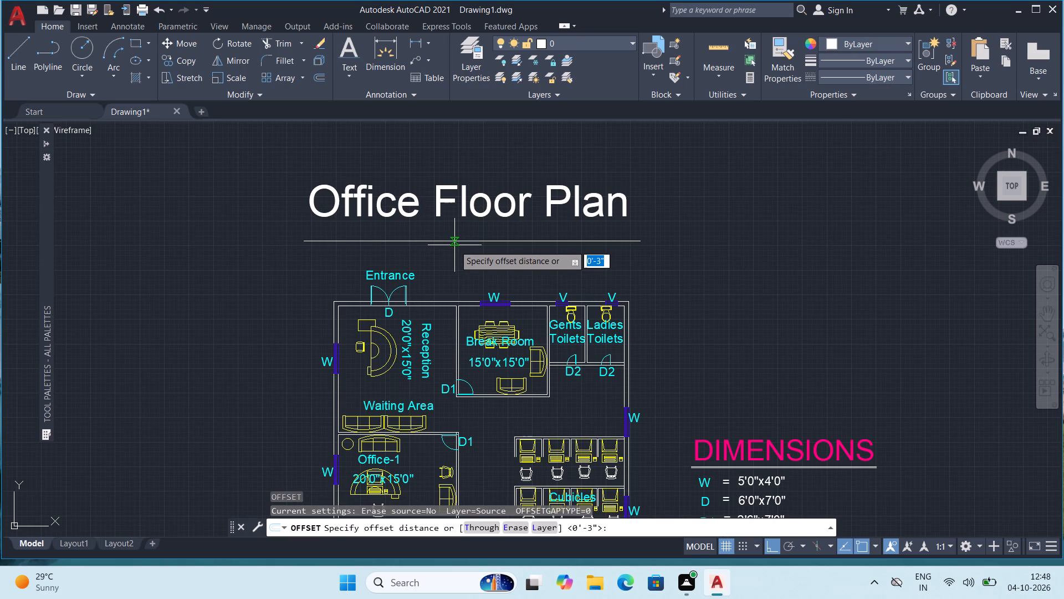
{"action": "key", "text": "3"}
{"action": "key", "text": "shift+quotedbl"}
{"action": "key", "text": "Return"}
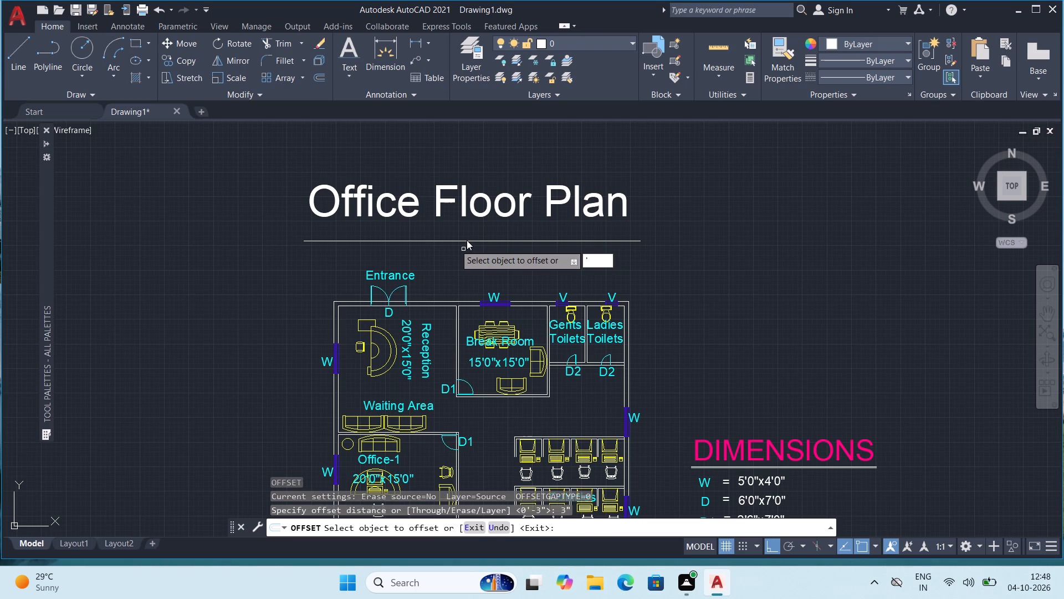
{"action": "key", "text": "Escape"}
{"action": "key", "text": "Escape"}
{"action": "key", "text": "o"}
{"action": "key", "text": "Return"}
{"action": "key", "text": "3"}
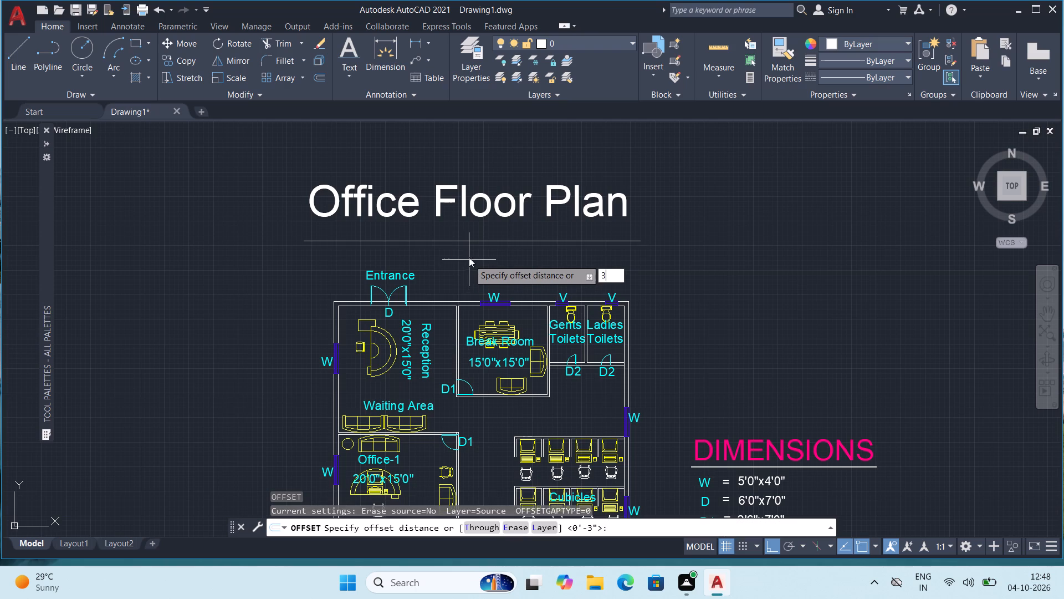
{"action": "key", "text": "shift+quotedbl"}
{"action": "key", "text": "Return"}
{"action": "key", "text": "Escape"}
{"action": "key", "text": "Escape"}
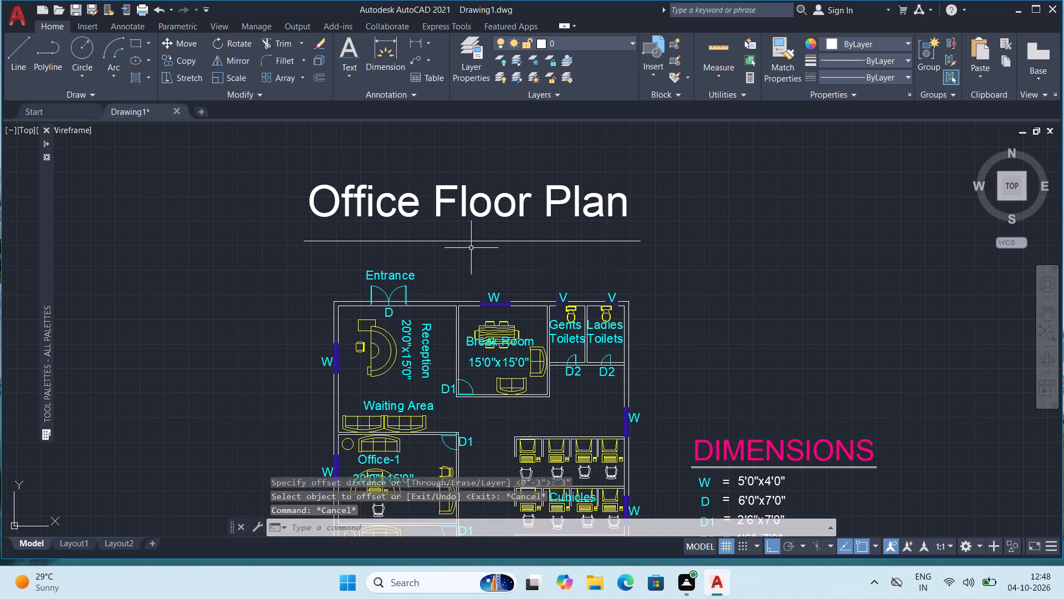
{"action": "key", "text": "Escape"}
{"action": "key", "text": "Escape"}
Offset the title's underline 3" upward to make a double underline.
{"action": "key", "text": "o"}
{"action": "key", "text": "Return"}
{"action": "key", "text": "3"}
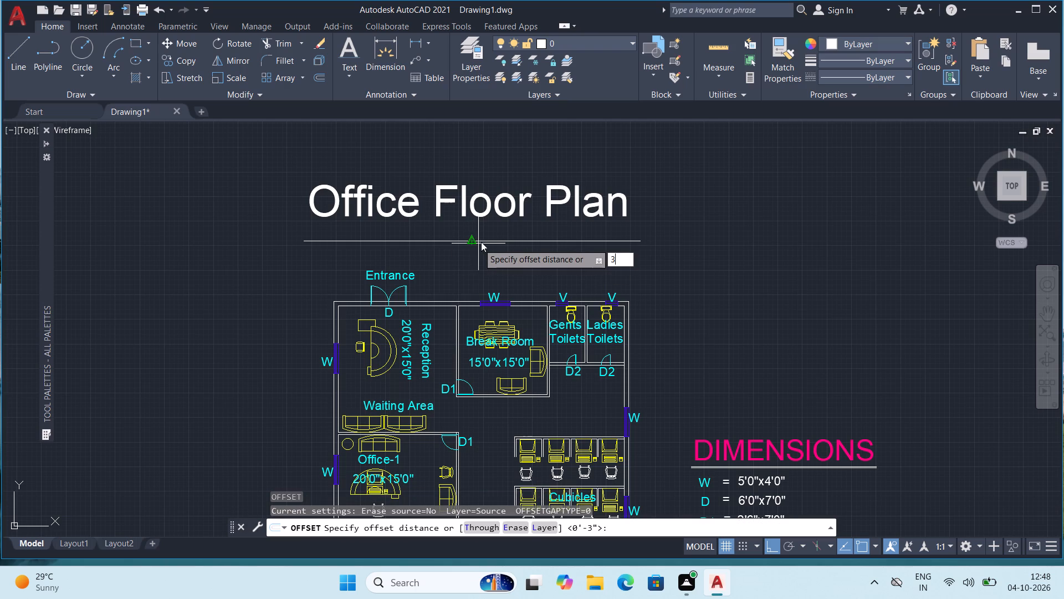
{"action": "key", "text": "shift+quotedbl"}
{"action": "key", "text": "Return"}
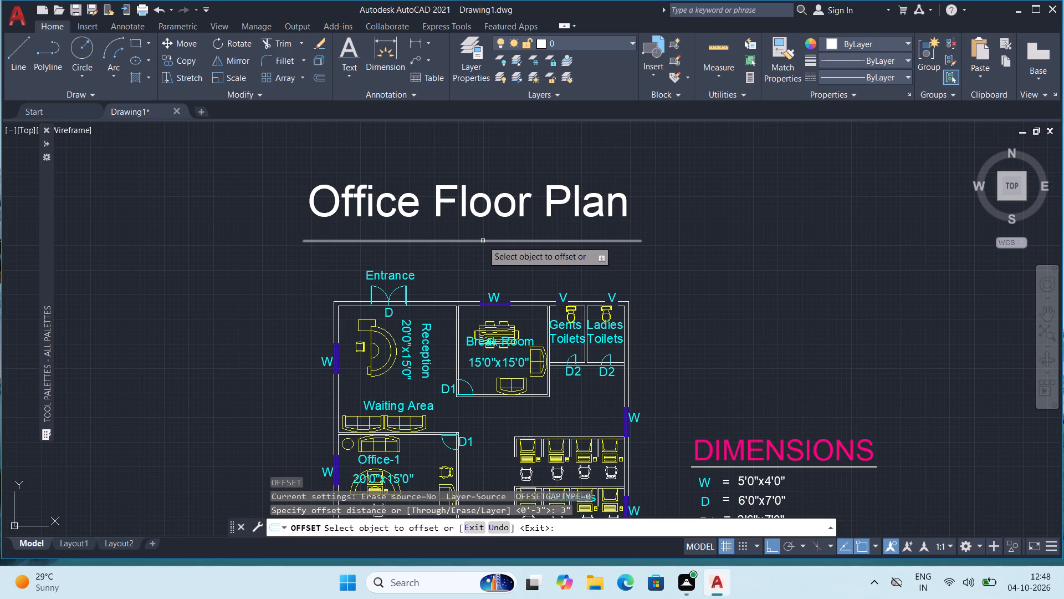
{"action": "left_click", "coordinate": [483, 240]}
{"action": "left_click", "coordinate": [480, 225]}
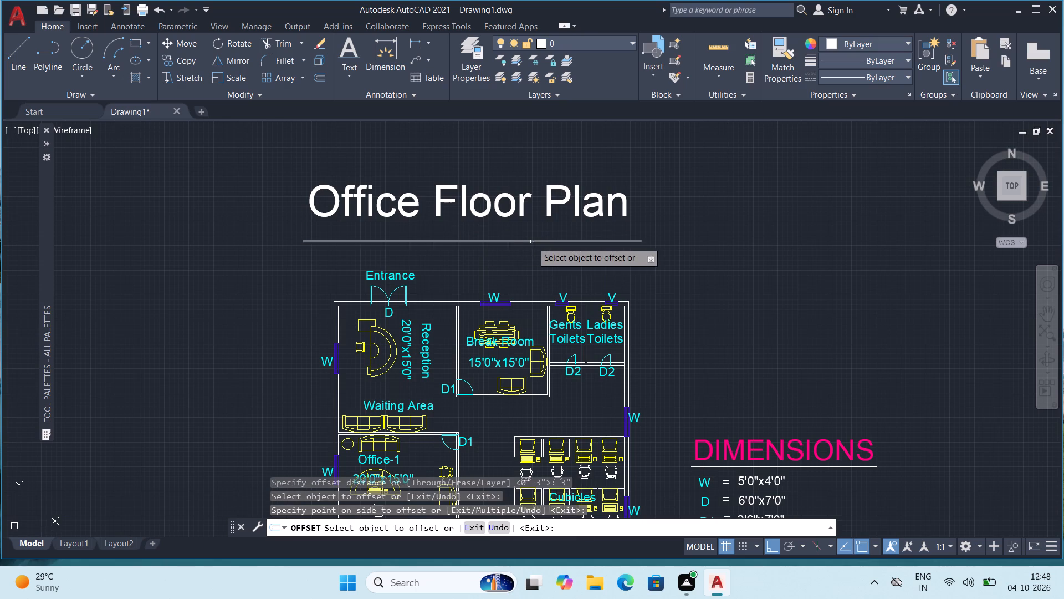
{"action": "scroll", "coordinate": [532, 242], "scroll_direction": "down", "scroll_amount": 1}
{"action": "middle_click_drag", "start_coordinate": [604, 254], "coordinate": [592, 202]}
{"action": "key", "text": "Escape"}
Dimension the full length of the floor plan's right outer wall, placing the dimension line just outside the wall.
{"action": "scroll", "coordinate": [659, 207], "scroll_direction": "down", "scroll_amount": 1}
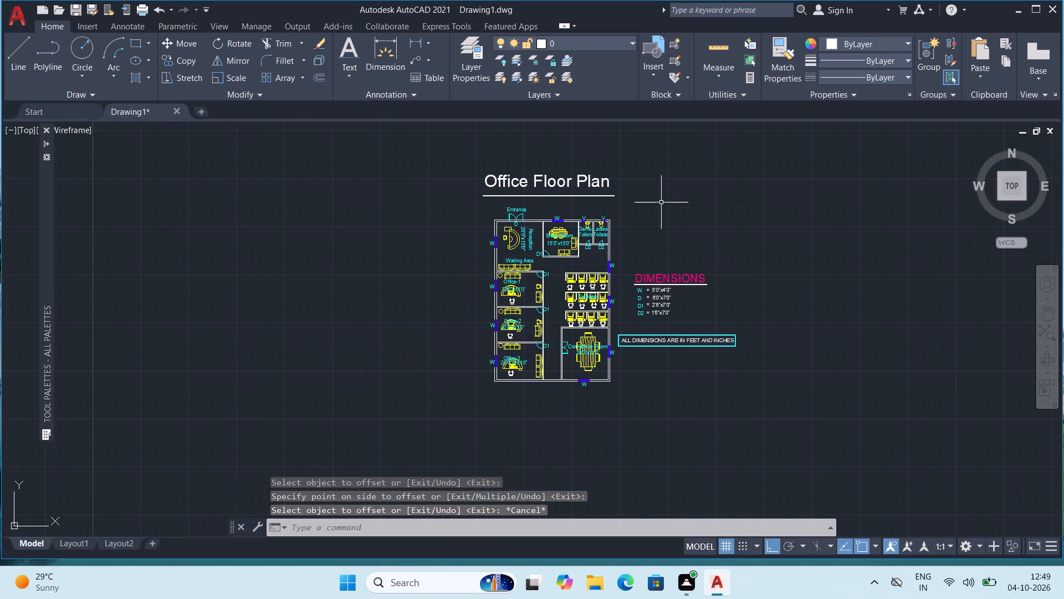
{"action": "middle_click_drag", "start_coordinate": [654, 0], "coordinate": [654, 9]}
{"action": "key", "text": "Escape"}
{"action": "key", "text": "Escape"}
{"action": "scroll", "coordinate": [695, 210], "scroll_direction": "up", "scroll_amount": 2}
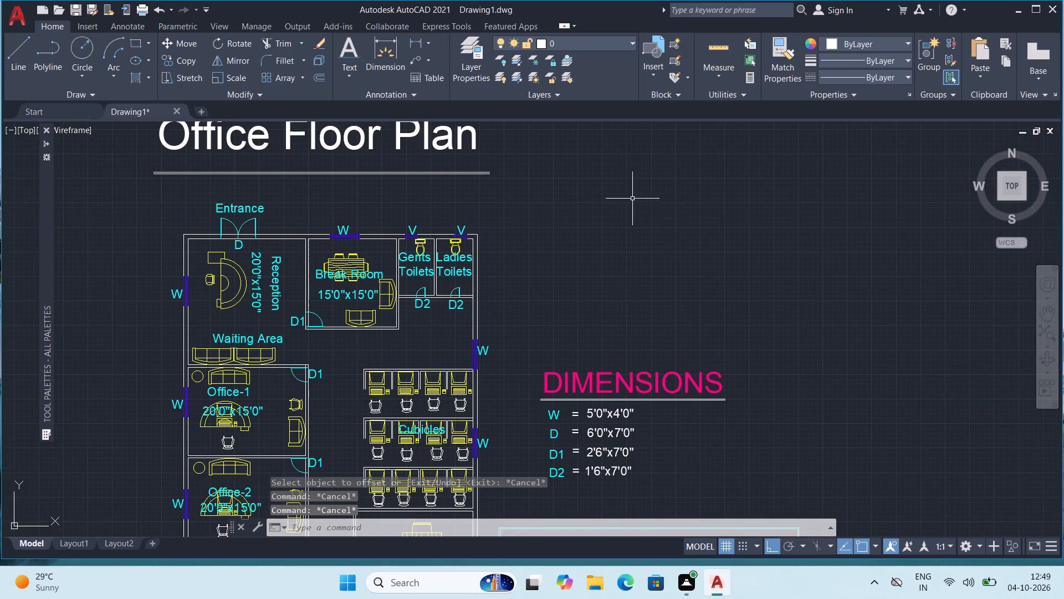
{"action": "middle_click_drag", "start_coordinate": [641, 187], "coordinate": [663, 164]}
{"action": "key", "text": "Escape"}
{"action": "key", "text": "Escape"}
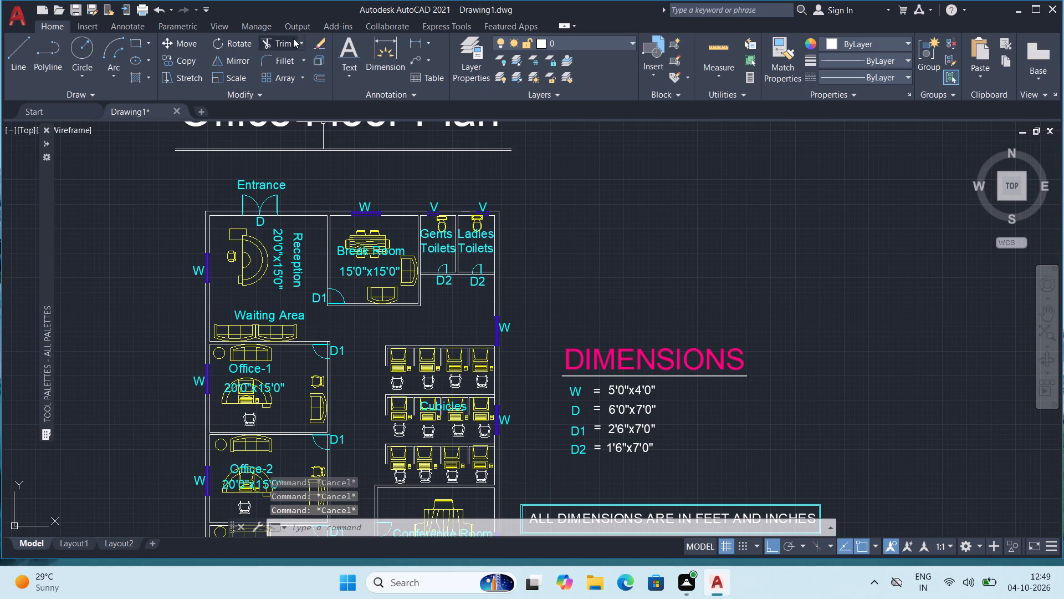
{"action": "left_click", "coordinate": [393, 44]}
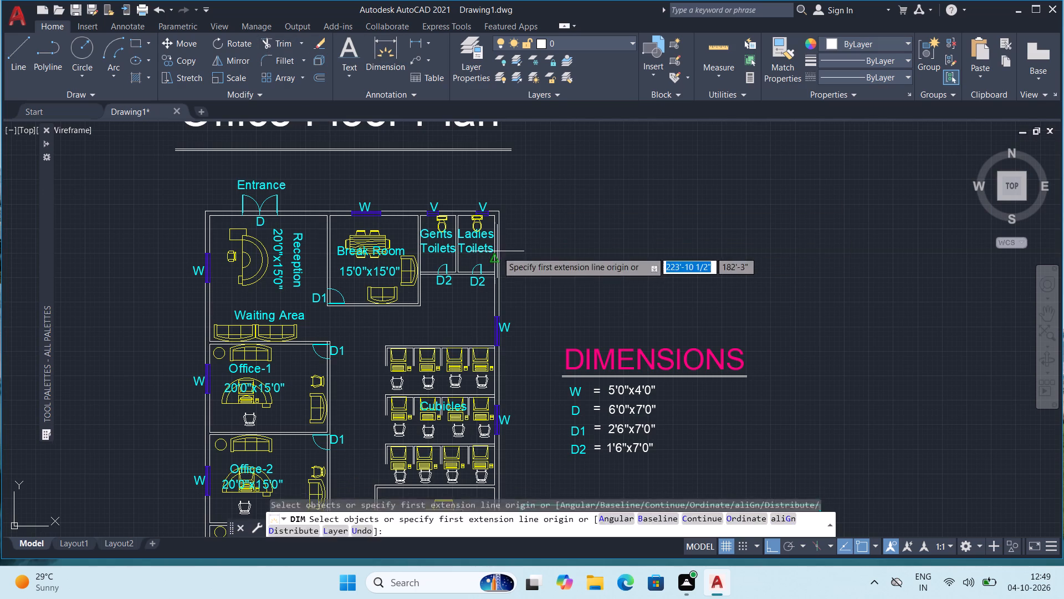
{"action": "left_click", "coordinate": [500, 249]}
{"action": "middle_click_drag", "start_coordinate": [523, 239], "coordinate": [554, 135]}
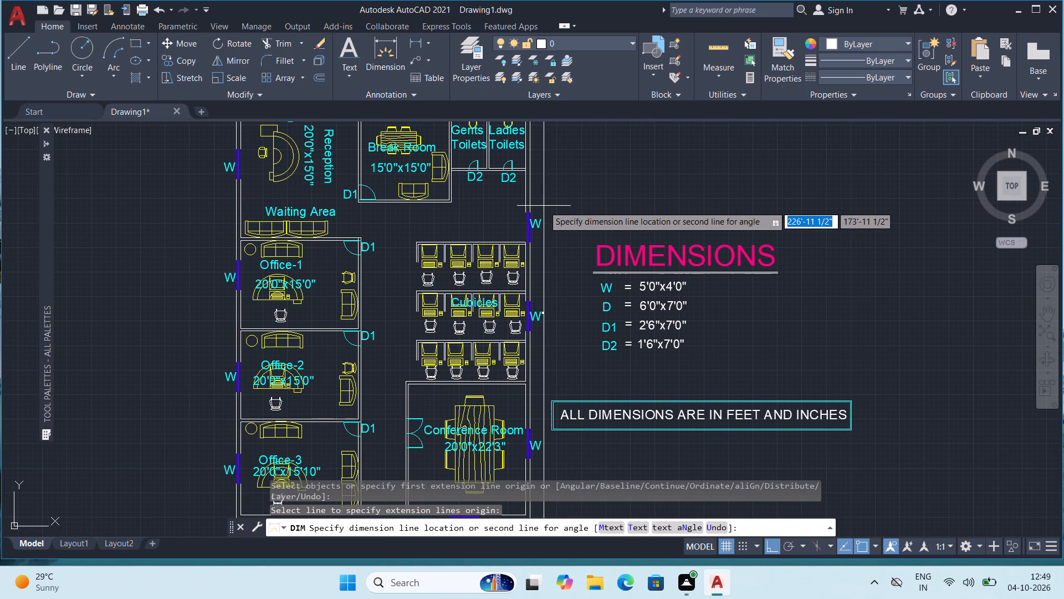
{"action": "left_click", "coordinate": [550, 212]}
Dimension the full width of the floor plan's bottom outer wall, placing the dimension line just below the W window label.
{"action": "scroll", "coordinate": [561, 221], "scroll_direction": "down", "scroll_amount": 2}
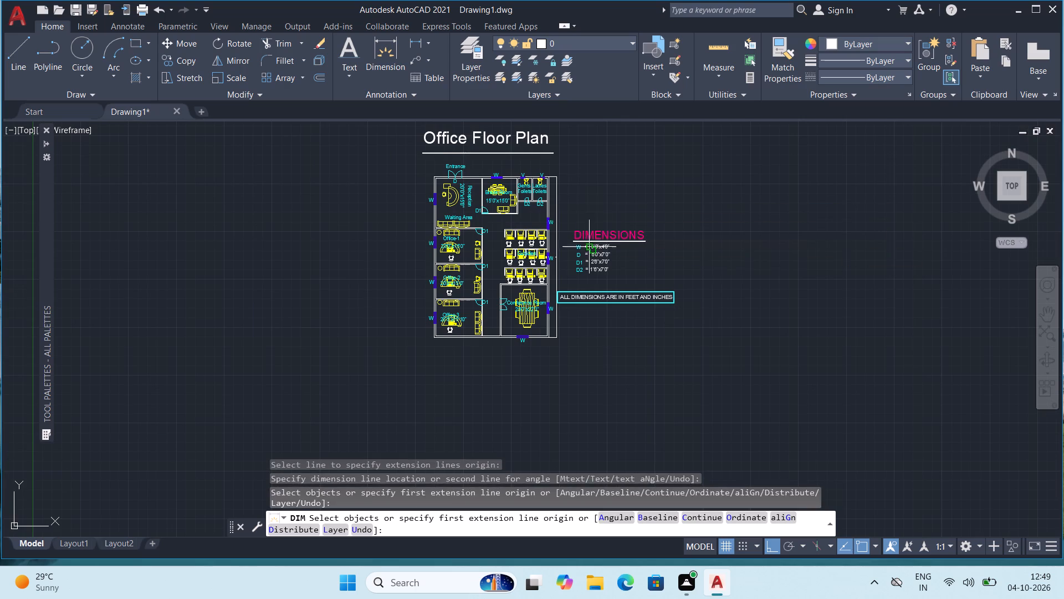
{"action": "middle_click", "coordinate": [590, 250]}
{"action": "scroll", "coordinate": [555, 196], "scroll_direction": "up", "scroll_amount": 1}
{"action": "middle_click_drag", "start_coordinate": [400, 435], "coordinate": [409, 392]}
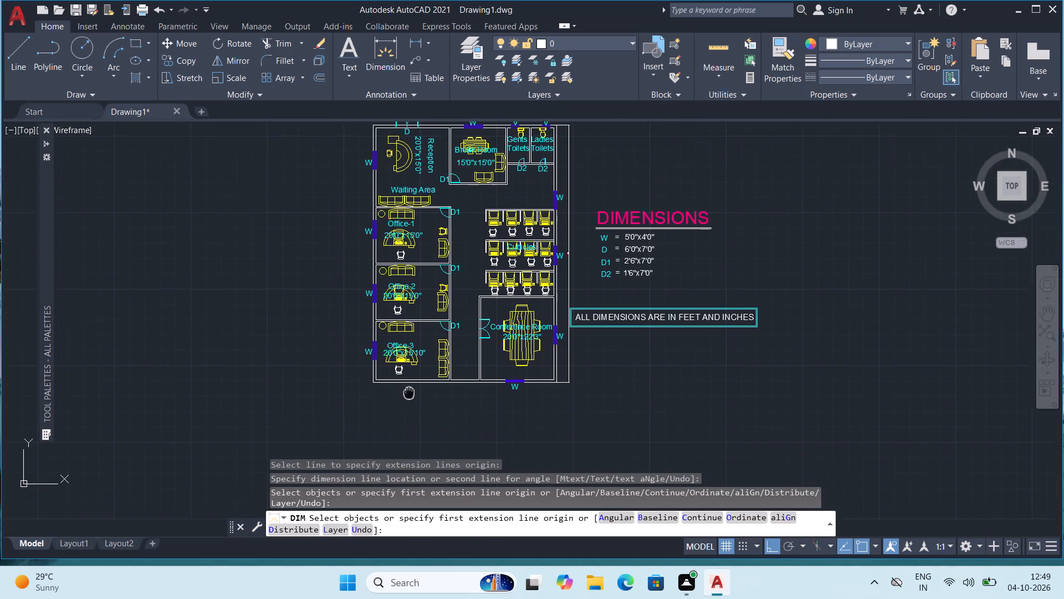
{"action": "middle_click_drag", "start_coordinate": [409, 392], "coordinate": [413, 360]}
{"action": "scroll", "coordinate": [413, 356], "scroll_direction": "up", "scroll_amount": 2}
{"action": "key", "text": "Escape"}
{"action": "key", "text": "Escape"}
{"action": "left_click", "coordinate": [385, 43]}
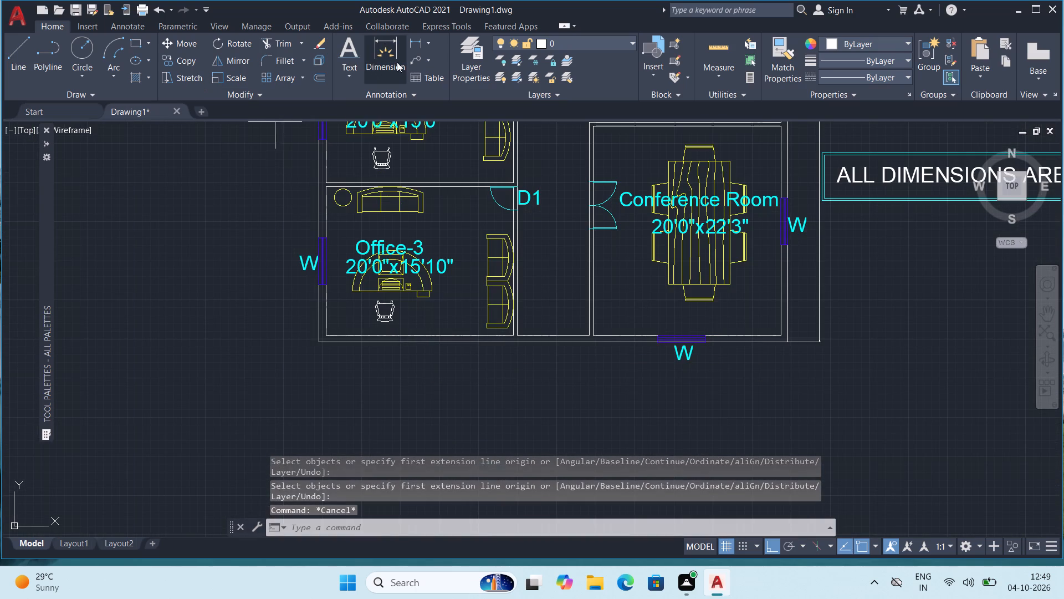
{"action": "left_click", "coordinate": [490, 344]}
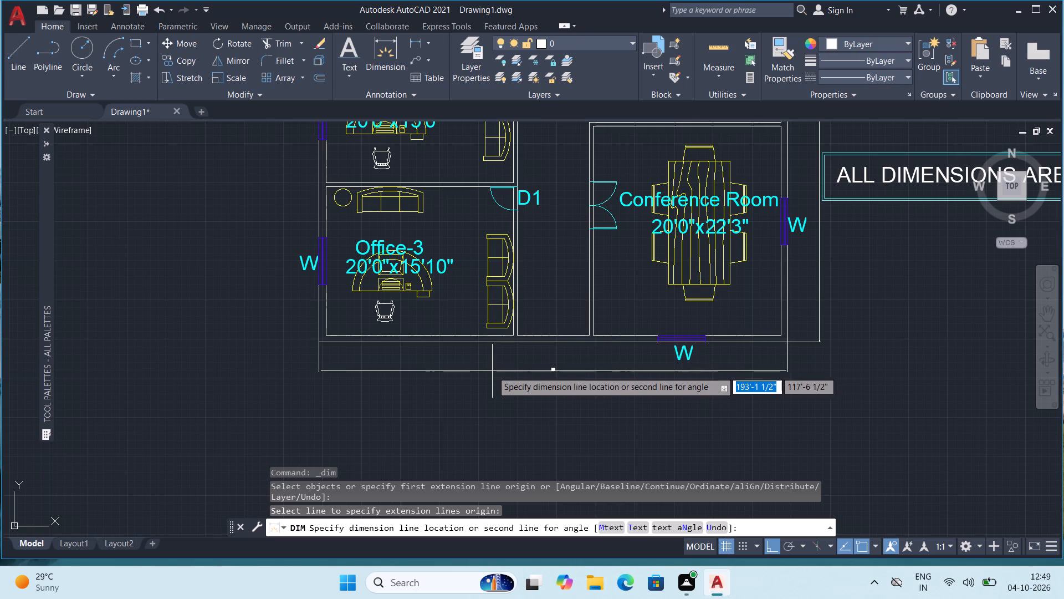
{"action": "left_click", "coordinate": [493, 378]}
{"action": "key", "text": "Escape"}
{"action": "key", "text": "Escape"}
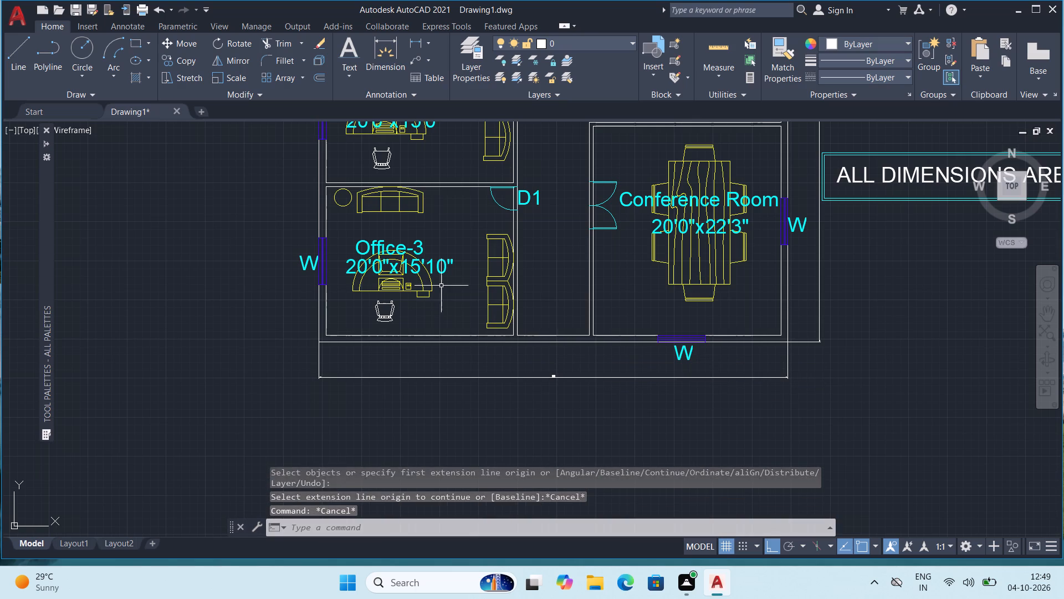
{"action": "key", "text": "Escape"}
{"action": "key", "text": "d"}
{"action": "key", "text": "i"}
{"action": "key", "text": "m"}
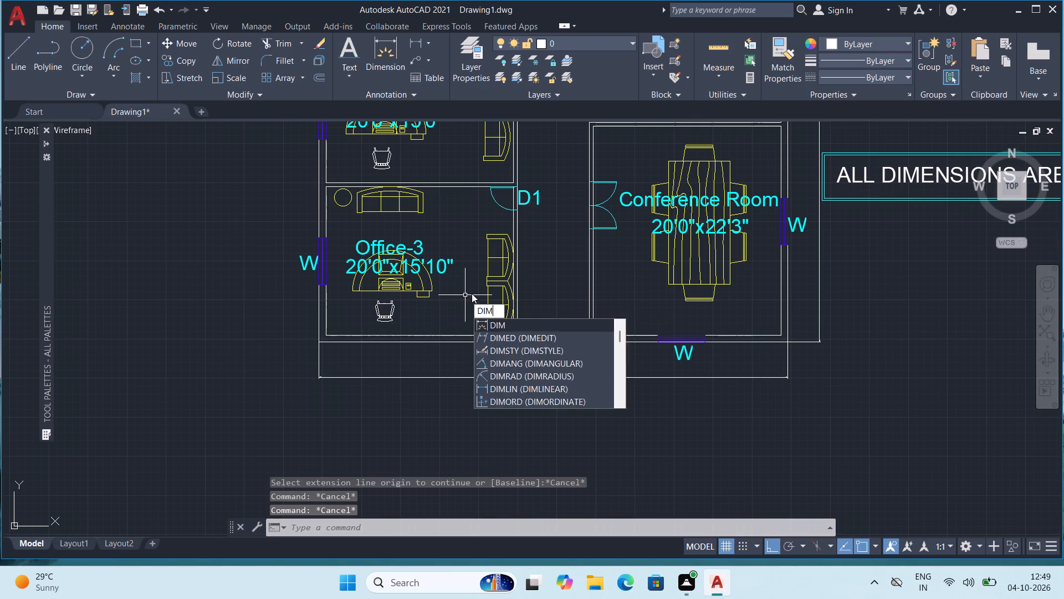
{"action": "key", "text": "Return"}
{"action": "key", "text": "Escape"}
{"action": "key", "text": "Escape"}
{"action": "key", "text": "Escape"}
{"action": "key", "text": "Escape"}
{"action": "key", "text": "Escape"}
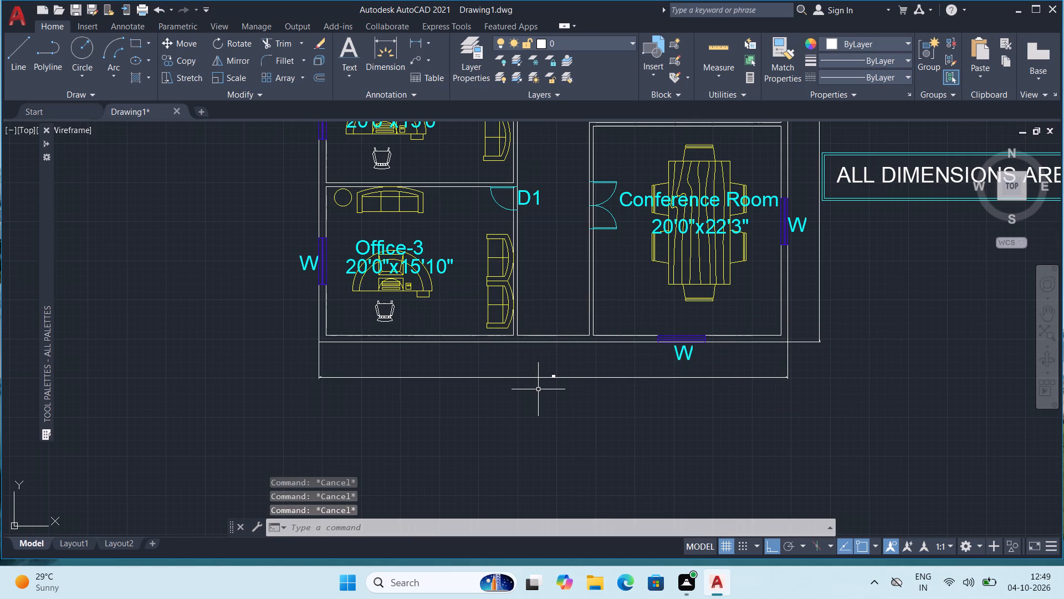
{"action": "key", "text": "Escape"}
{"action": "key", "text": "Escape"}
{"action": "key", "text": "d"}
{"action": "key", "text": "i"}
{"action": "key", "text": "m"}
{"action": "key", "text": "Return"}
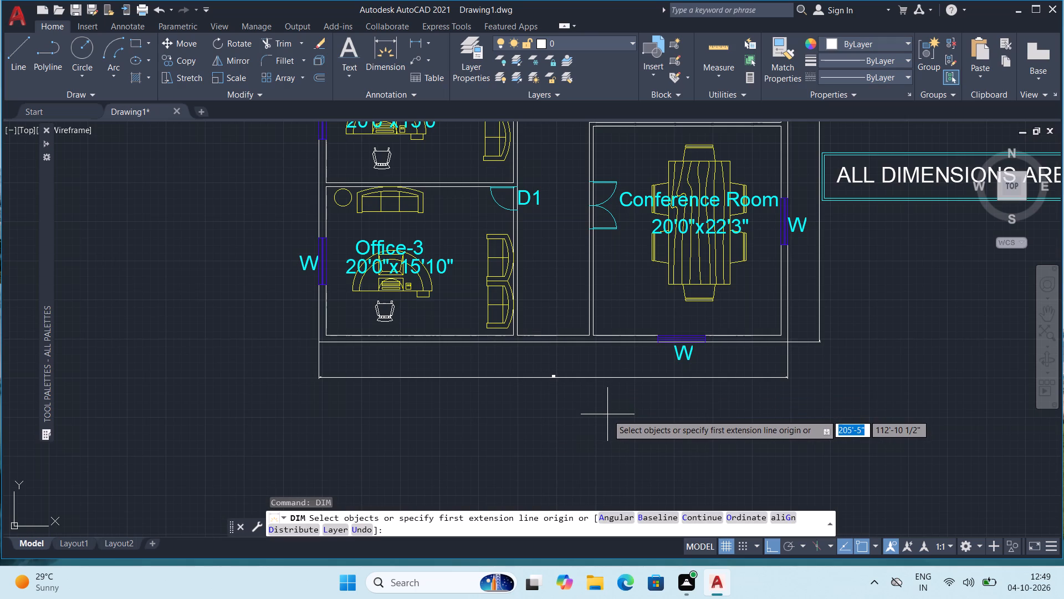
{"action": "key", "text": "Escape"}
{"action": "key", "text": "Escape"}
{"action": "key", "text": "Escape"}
Set the ISO-25 dimension style's text height to 1' and make the style current.
{"action": "key", "text": "d"}
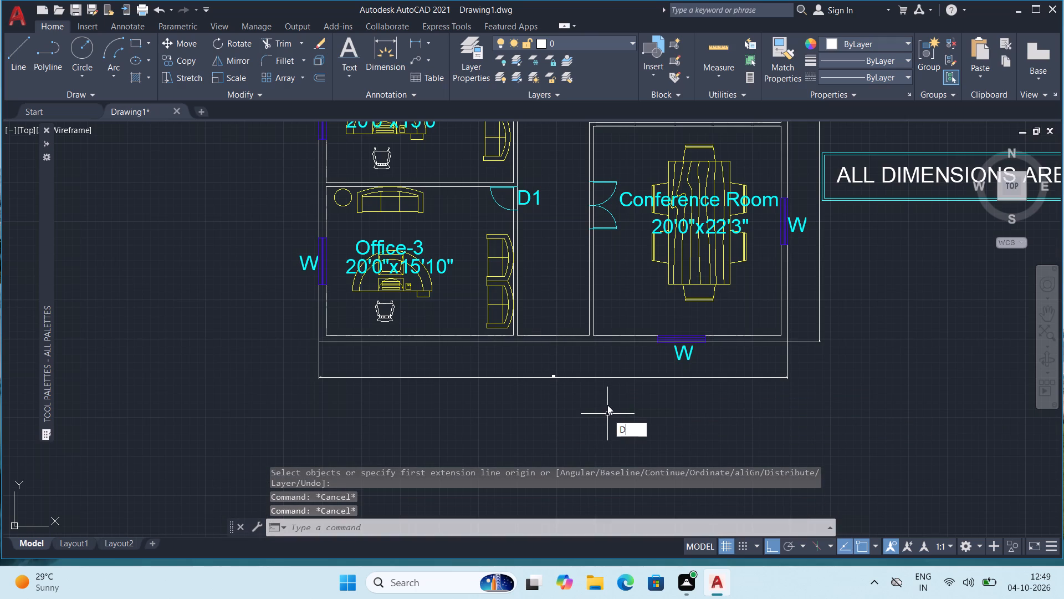
{"action": "key", "text": "Return"}
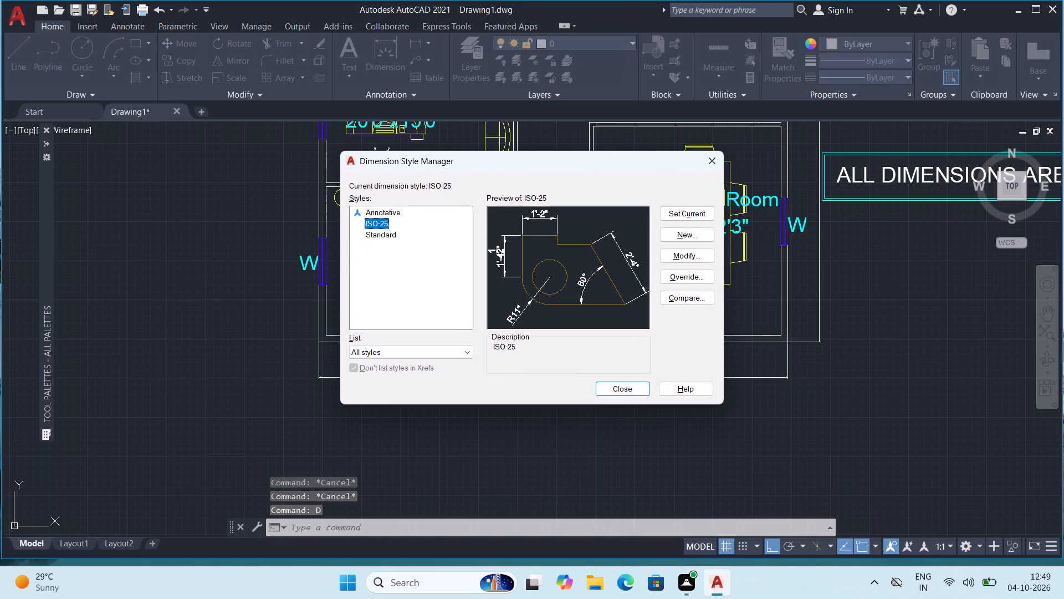
{"action": "left_click", "coordinate": [683, 238]}
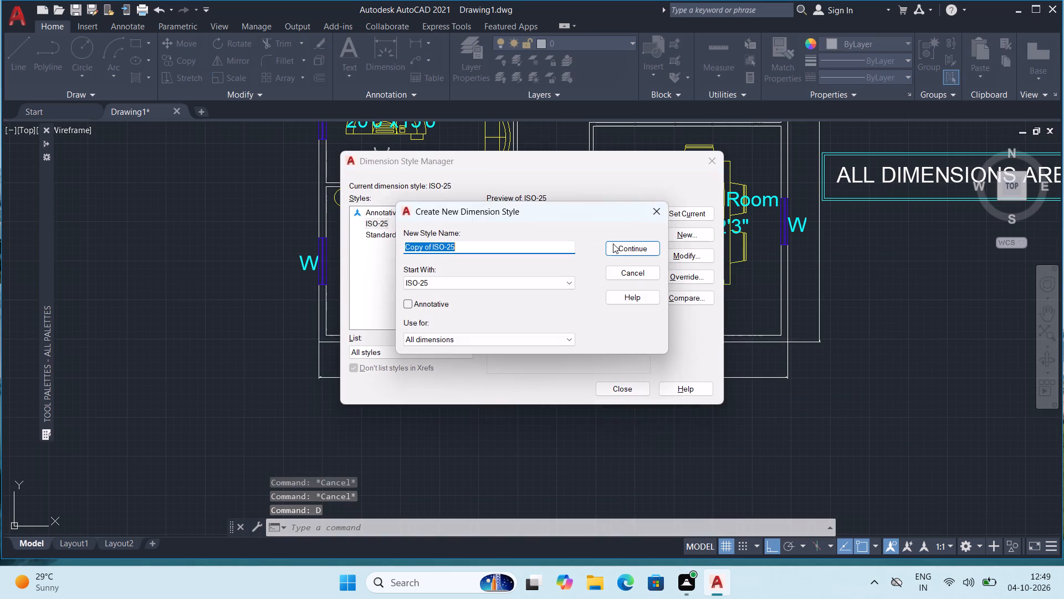
{"action": "left_click", "coordinate": [659, 214]}
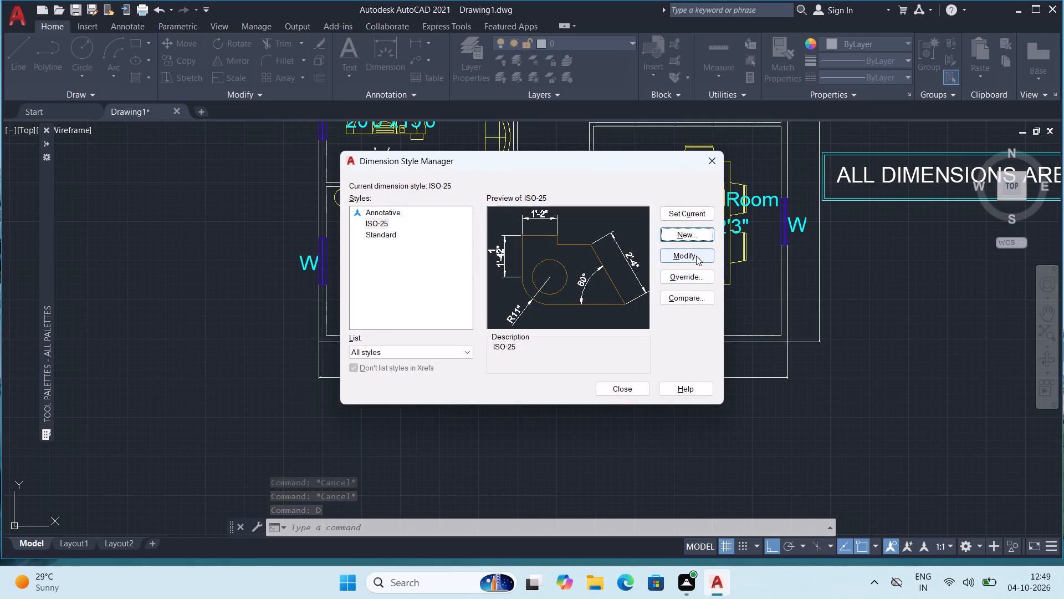
{"action": "left_click", "coordinate": [696, 256]}
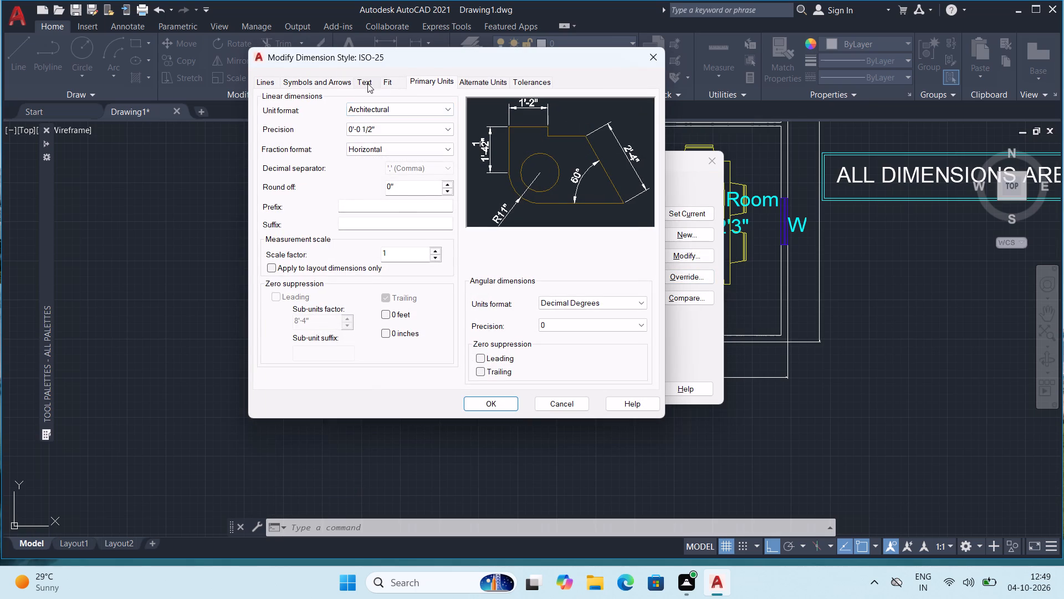
{"action": "left_click", "coordinate": [367, 83]}
{"action": "left_click", "coordinate": [433, 176]}
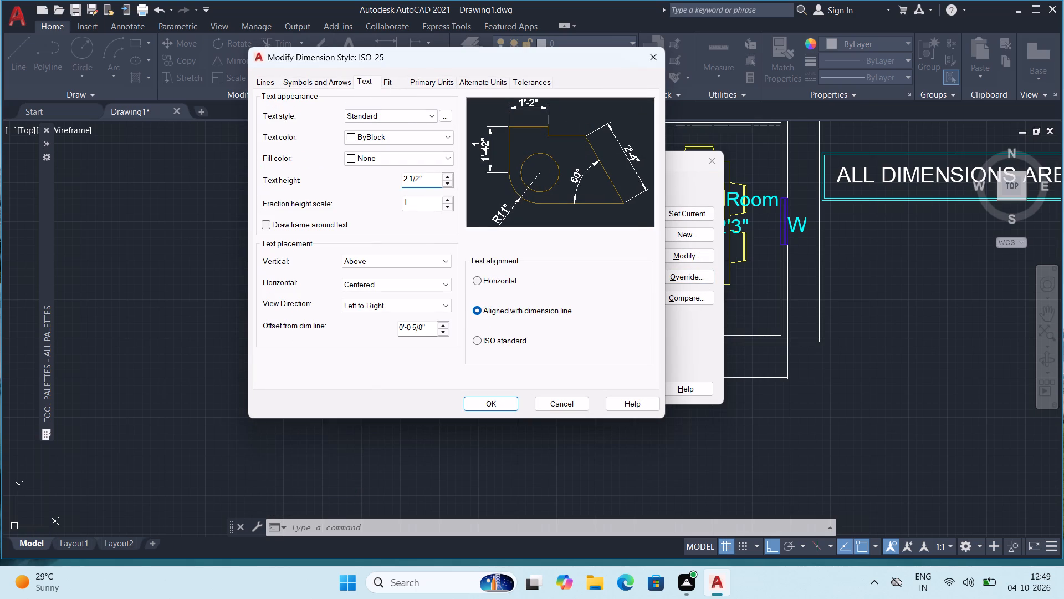
{"action": "key", "text": "BackSpace"}
{"action": "key", "text": "BackSpace"}
{"action": "key", "text": "BackSpace"}
{"action": "key", "text": "BackSpace"}
{"action": "key", "text": "BackSpace"}
{"action": "key", "text": "BackSpace"}
{"action": "key", "text": "BackSpace"}
{"action": "key", "text": "BackSpace"}
{"action": "key", "text": "BackSpace"}
{"action": "key", "text": "BackSpace"}
{"action": "key", "text": "BackSpace"}
{"action": "key", "text": "BackSpace"}
{"action": "key", "text": "BackSpace"}
{"action": "key", "text": "BackSpace"}
{"action": "type", "text": "1'"}
{"action": "key", "text": "Return"}
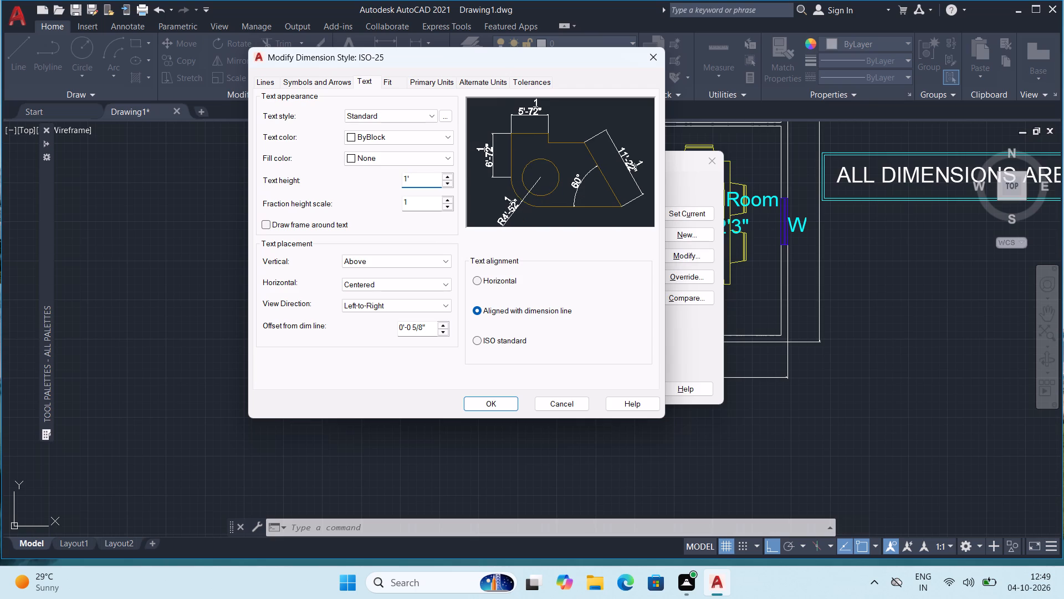
{"action": "left_click", "coordinate": [499, 406]}
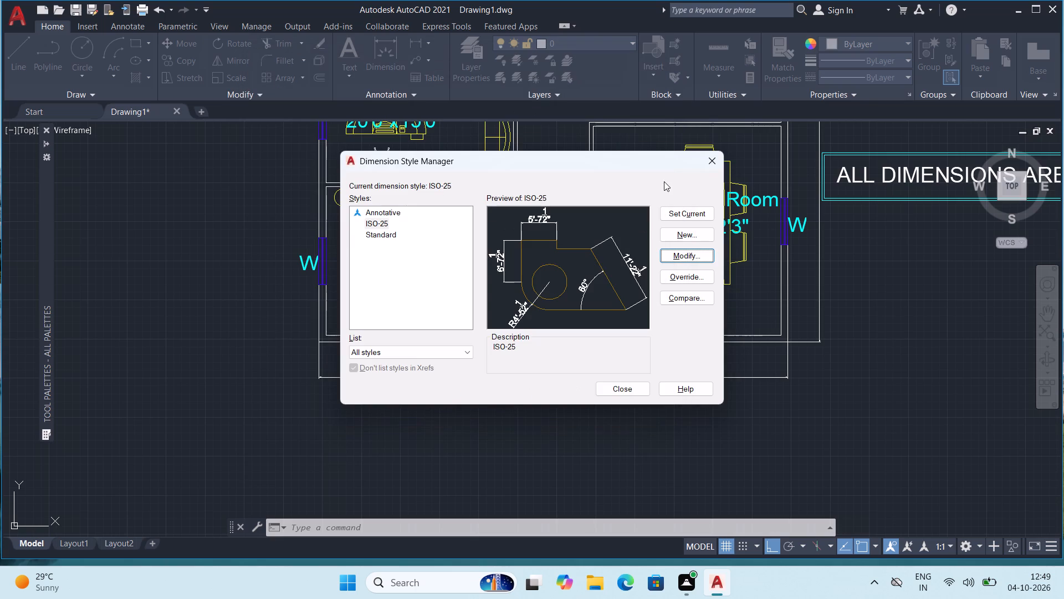
{"action": "left_click", "coordinate": [684, 212]}
{"action": "left_click", "coordinate": [618, 388]}
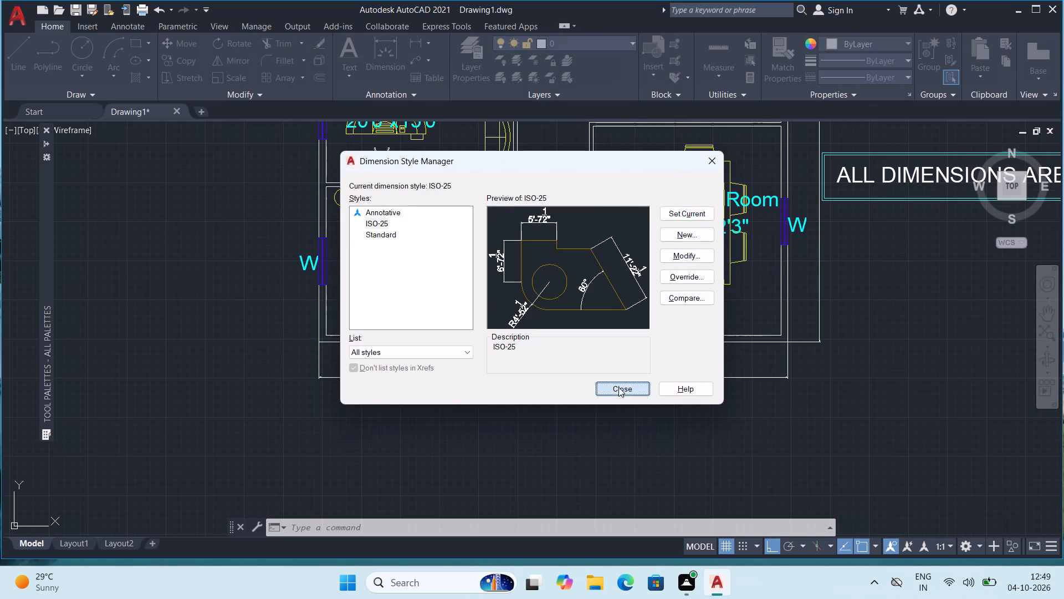
Move the framed "ALL DIMENSIONS ARE IN FEET AND INCHES" note about 2'-2 1/2" horizontally away from the plan's vertical dimension line.
{"action": "scroll", "coordinate": [681, 343], "scroll_direction": "down", "scroll_amount": 1}
{"action": "middle_click_drag", "start_coordinate": [722, 379], "coordinate": [641, 489]}
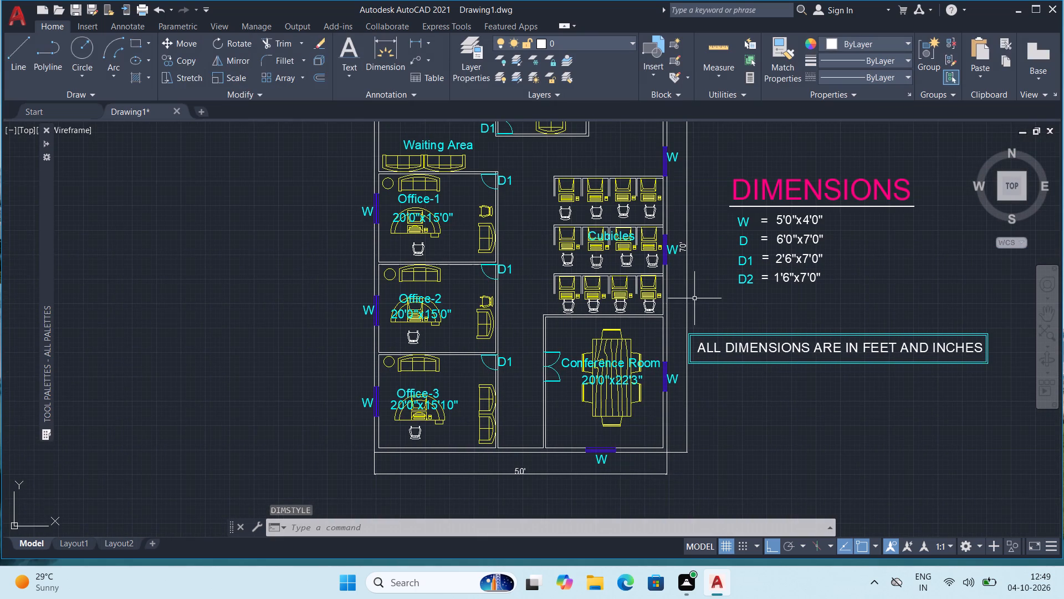
{"action": "middle_click_drag", "start_coordinate": [695, 296], "coordinate": [696, 391]}
{"action": "scroll", "coordinate": [696, 379], "scroll_direction": "down", "scroll_amount": 1}
{"action": "middle_click_drag", "start_coordinate": [719, 300], "coordinate": [700, 270]}
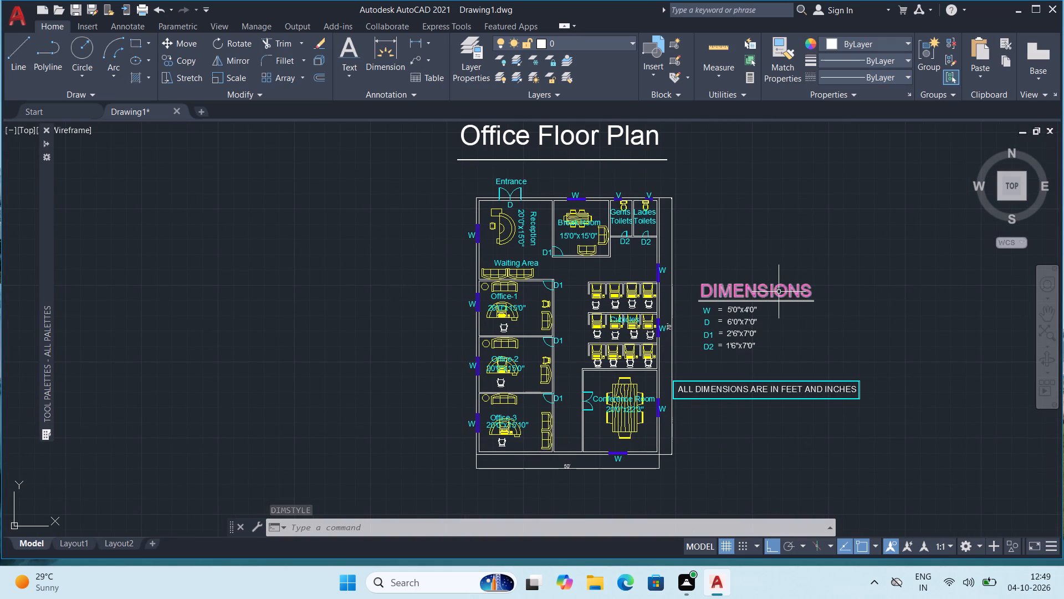
{"action": "key", "text": "Escape"}
{"action": "key", "text": "Escape"}
{"action": "key", "text": "Escape"}
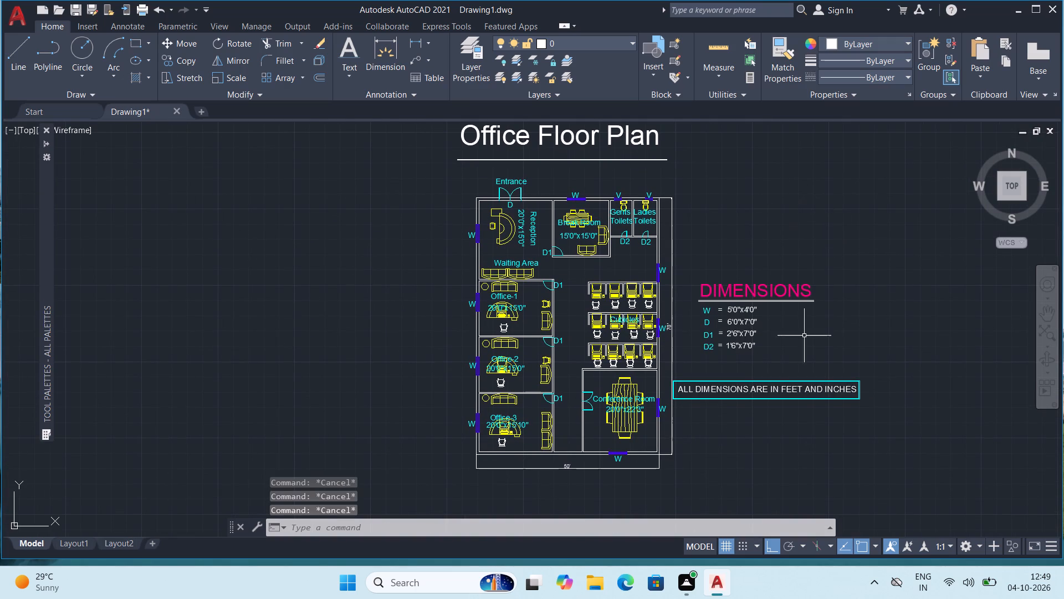
{"action": "scroll", "coordinate": [777, 370], "scroll_direction": "up", "scroll_amount": 1}
{"action": "scroll", "coordinate": [657, 446], "scroll_direction": "up", "scroll_amount": 1}
{"action": "scroll", "coordinate": [650, 435], "scroll_direction": "down", "scroll_amount": 1}
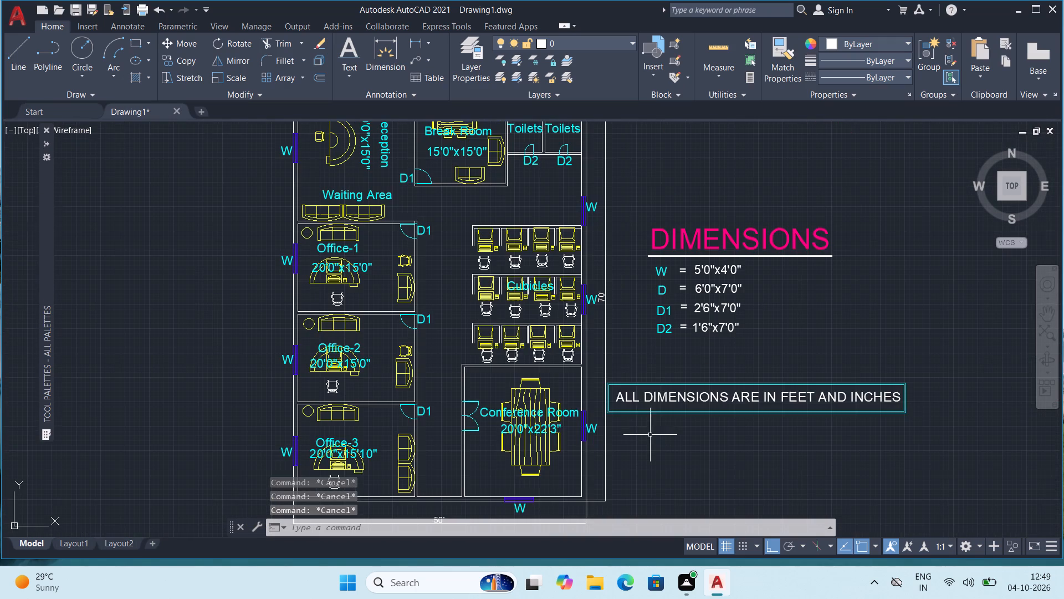
{"action": "left_click", "coordinate": [617, 365]}
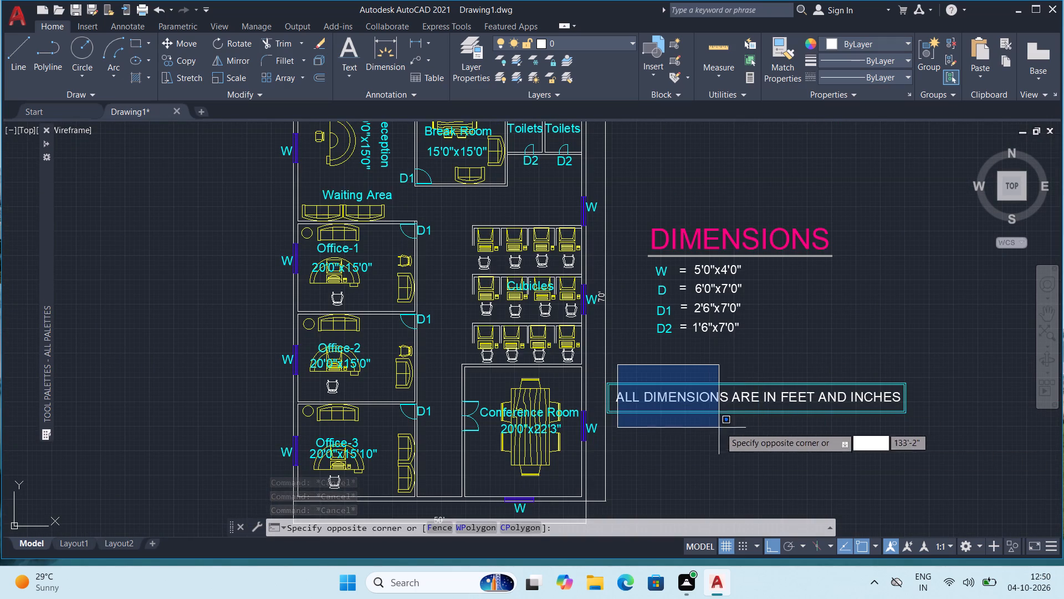
{"action": "key", "text": "Escape"}
{"action": "left_click", "coordinate": [938, 364]}
{"action": "left_click", "coordinate": [713, 458]}
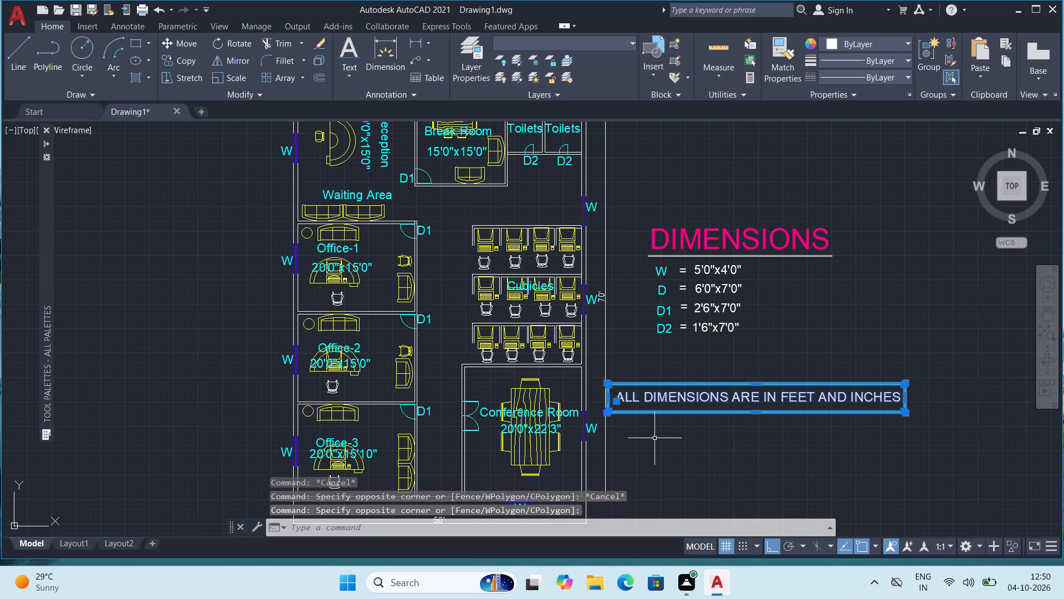
{"action": "left_click", "coordinate": [172, 40]}
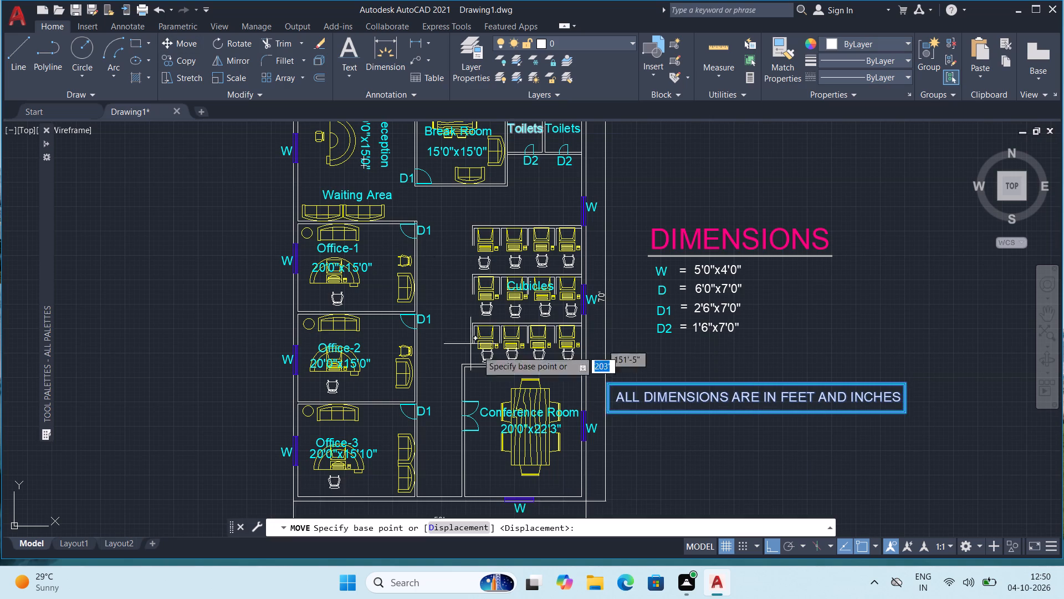
{"action": "scroll", "coordinate": [578, 409], "scroll_direction": "up", "scroll_amount": 1}
{"action": "left_click", "coordinate": [628, 418]}
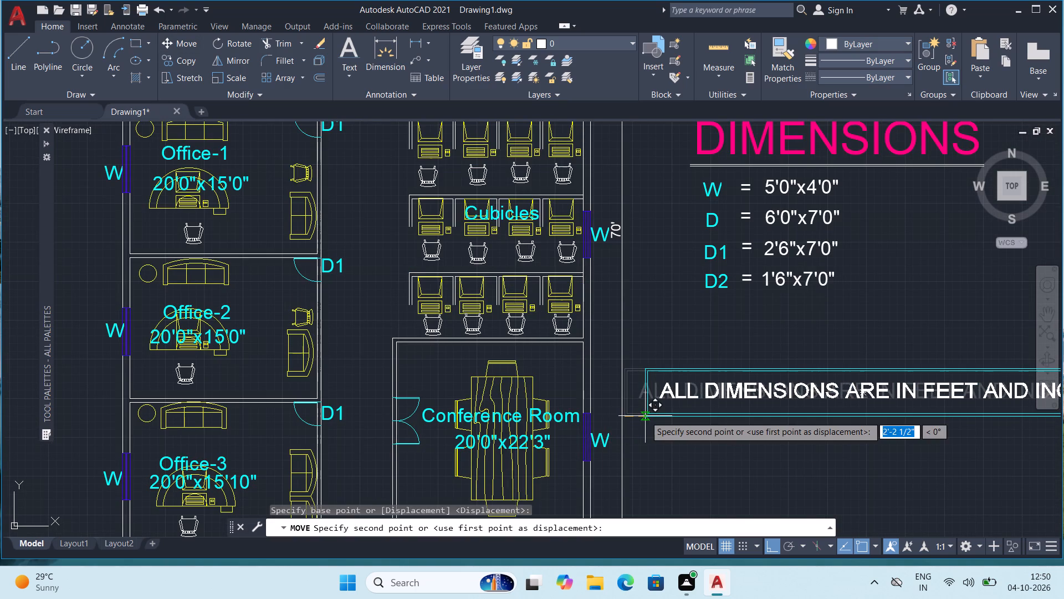
{"action": "left_click", "coordinate": [645, 416]}
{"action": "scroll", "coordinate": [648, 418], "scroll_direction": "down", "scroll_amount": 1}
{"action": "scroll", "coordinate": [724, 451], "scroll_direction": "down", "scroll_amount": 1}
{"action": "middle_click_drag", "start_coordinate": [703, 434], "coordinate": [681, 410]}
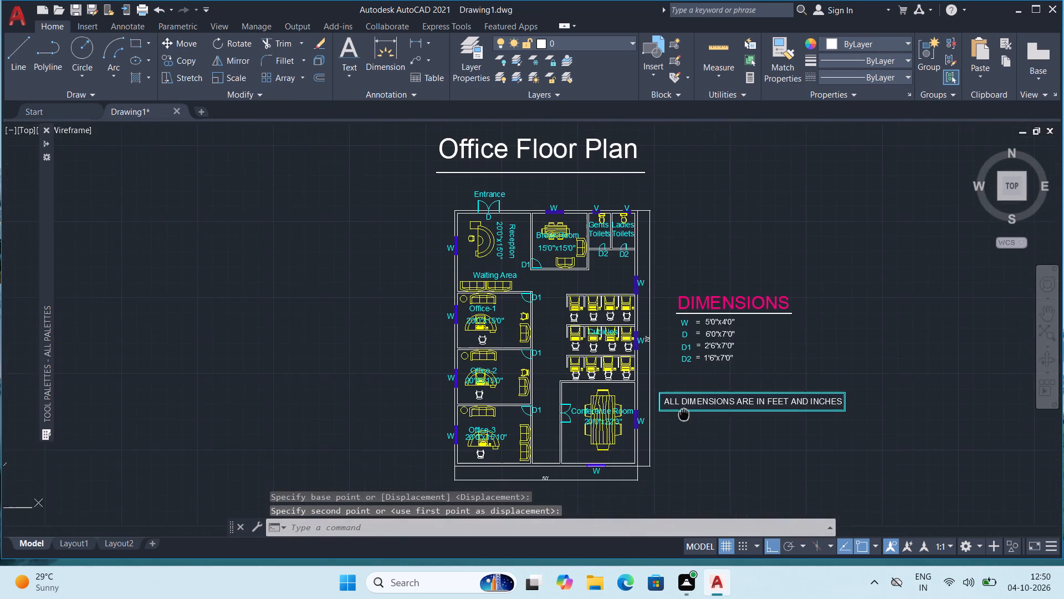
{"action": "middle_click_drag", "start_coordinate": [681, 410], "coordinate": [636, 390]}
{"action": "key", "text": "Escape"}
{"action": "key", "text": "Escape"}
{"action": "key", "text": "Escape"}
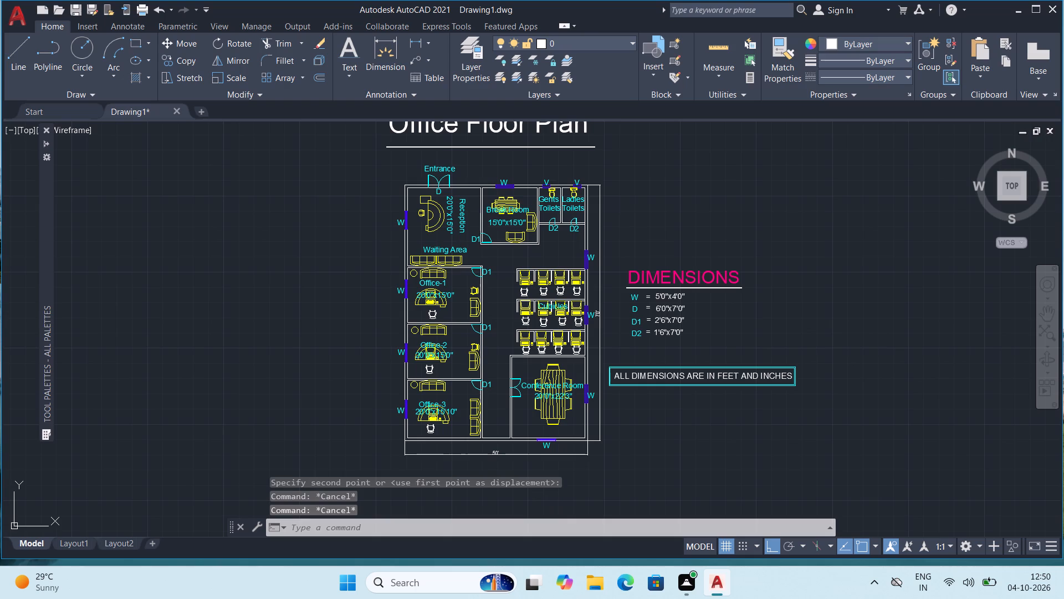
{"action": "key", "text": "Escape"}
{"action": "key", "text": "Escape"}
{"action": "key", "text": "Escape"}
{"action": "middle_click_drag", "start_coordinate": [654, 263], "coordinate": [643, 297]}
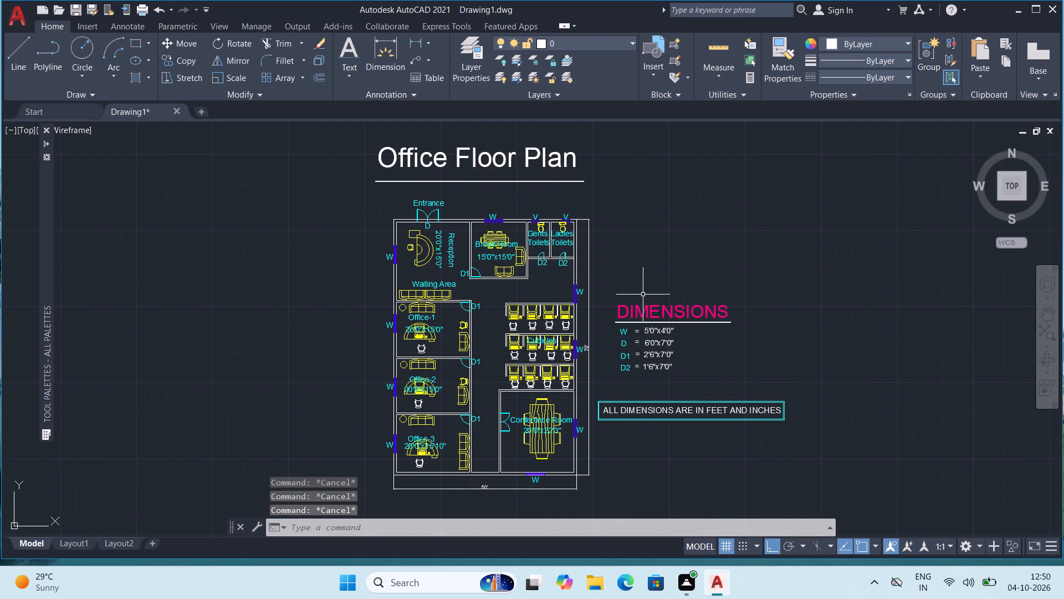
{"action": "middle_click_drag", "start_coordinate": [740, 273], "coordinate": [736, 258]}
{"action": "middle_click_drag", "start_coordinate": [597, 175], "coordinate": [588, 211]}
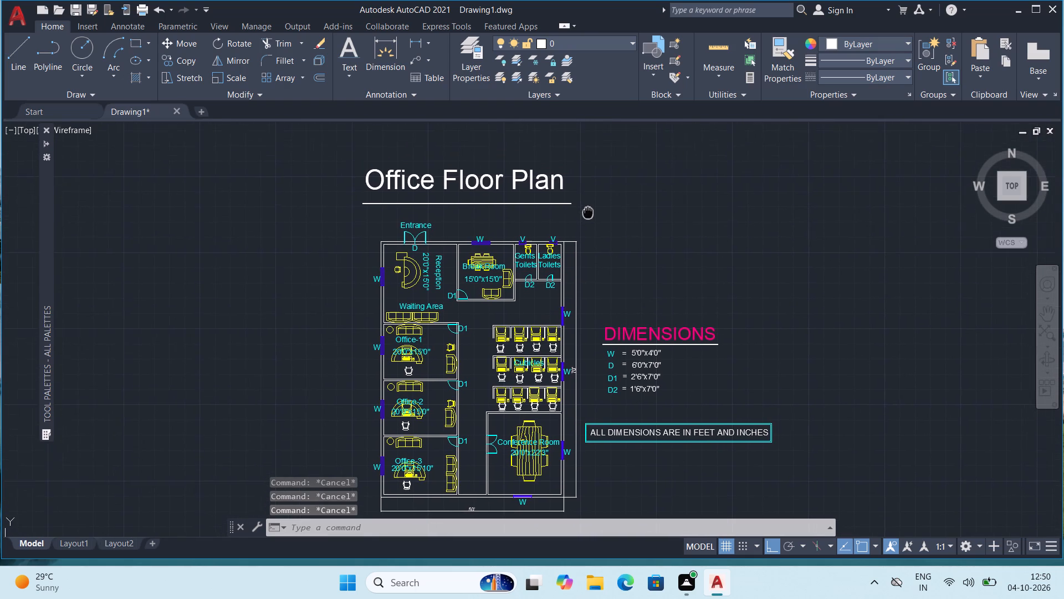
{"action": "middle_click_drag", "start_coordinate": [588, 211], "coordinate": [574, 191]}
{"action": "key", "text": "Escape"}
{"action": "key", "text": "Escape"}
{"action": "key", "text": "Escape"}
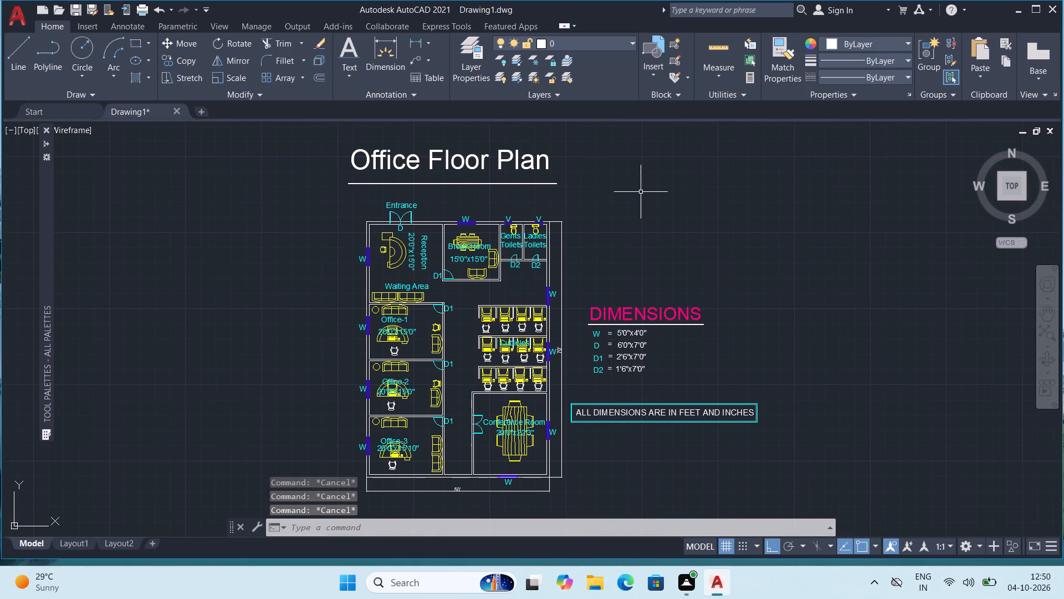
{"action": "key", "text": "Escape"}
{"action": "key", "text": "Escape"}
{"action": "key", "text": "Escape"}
Save the drawing in the Documents folder under the file name "Office floor plan" as an AutoCAD 2018 drawing.
{"action": "key", "text": "ctrl+s"}
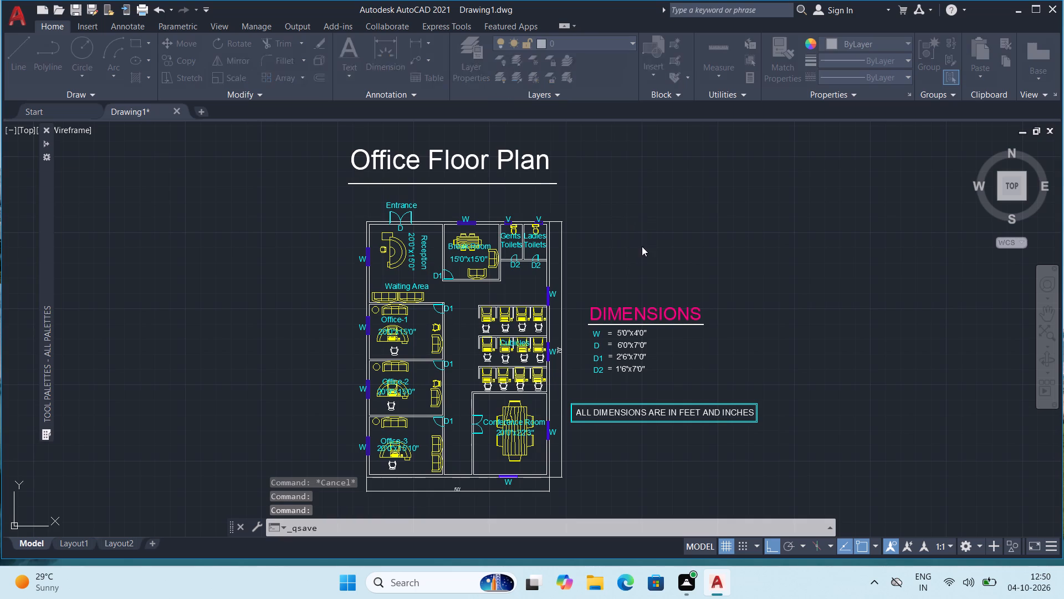
{"action": "left_click", "coordinate": [443, 376]}
{"action": "key", "text": "BackSpace"}
{"action": "key", "text": "BackSpace"}
{"action": "key", "text": "BackSpace"}
{"action": "key", "text": "BackSpace"}
{"action": "key", "text": "BackSpace"}
{"action": "key", "text": "BackSpace"}
{"action": "key", "text": "BackSpace"}
{"action": "key", "text": "BackSpace"}
{"action": "key", "text": "BackSpace"}
{"action": "key", "text": "BackSpace"}
{"action": "key", "text": "BackSpace"}
{"action": "key", "text": "BackSpace"}
{"action": "key", "text": "BackSpace"}
{"action": "key", "text": "BackSpace"}
{"action": "key", "text": "BackSpace"}
{"action": "key", "text": "BackSpace"}
{"action": "key", "text": "BackSpace"}
{"action": "key", "text": "BackSpace"}
{"action": "key", "text": "BackSpace"}
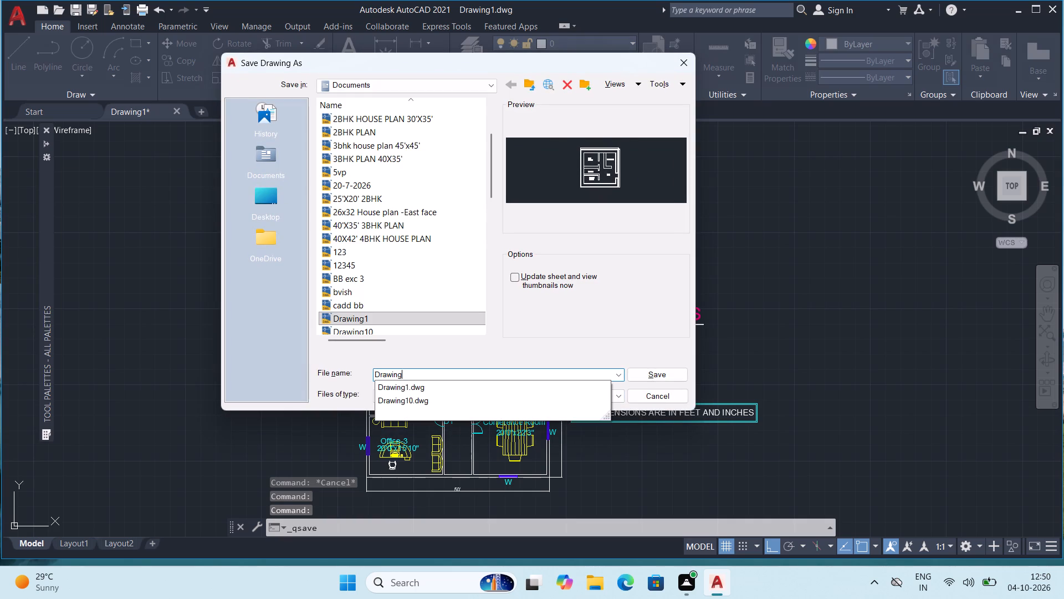
{"action": "key", "text": "o"}
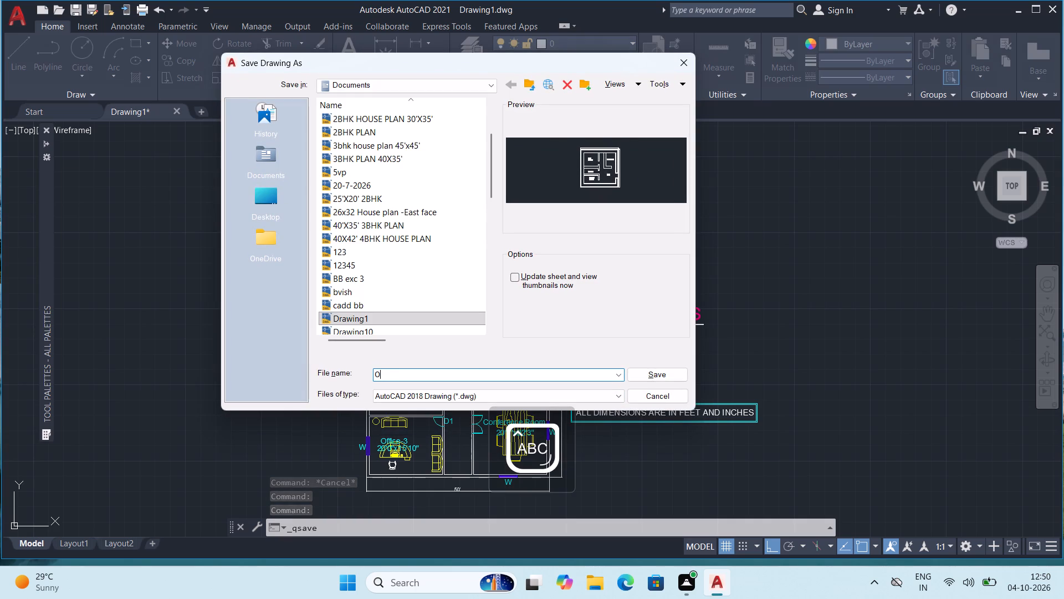
{"action": "type", "text": "FFI"}
{"action": "key", "text": "BackSpace"}
{"action": "key", "text": "BackSpace"}
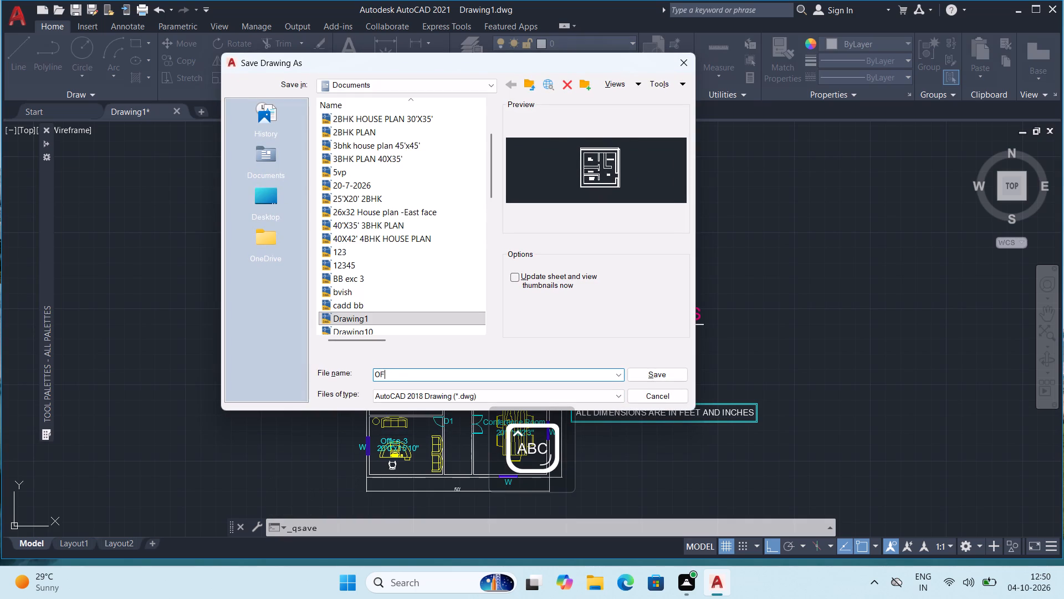
{"action": "key", "text": "BackSpace"}
{"action": "type", "text": "ff"}
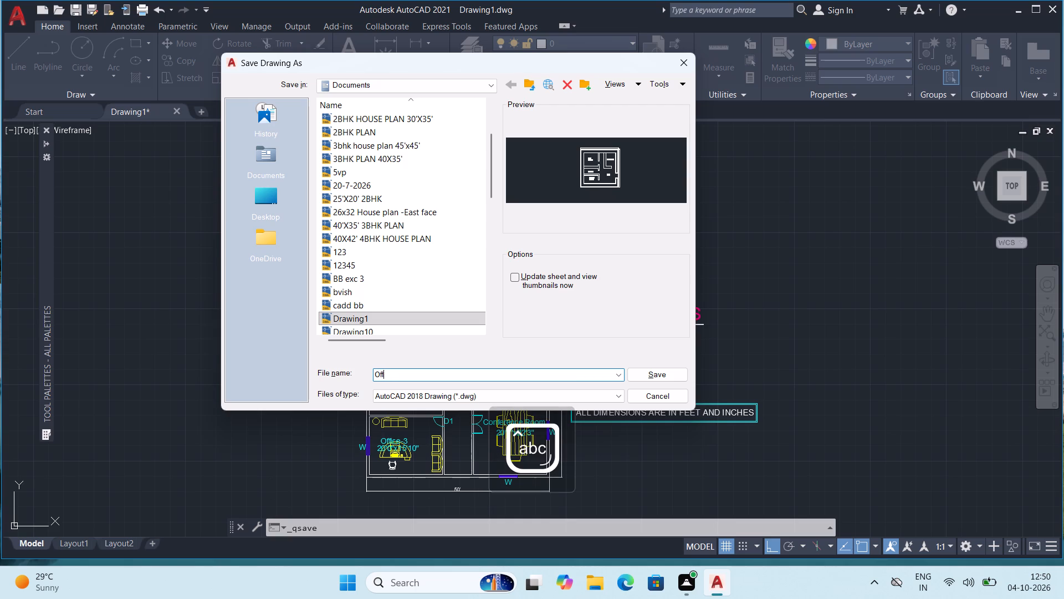
{"action": "type", "text": "ice pl"}
{"action": "key", "text": "BackSpace"}
{"action": "key", "text": "BackSpace"}
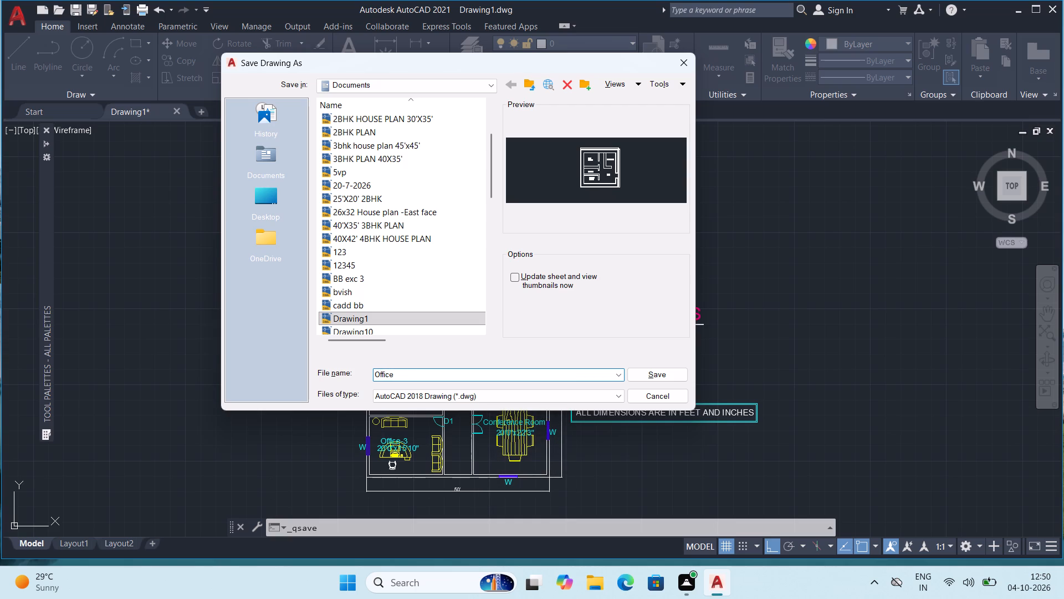
{"action": "type", "text": "floor plan"}
{"action": "left_click", "coordinate": [643, 375]}
Export the current display of the drawing as a PDF named "Office floor plan" in the Documents folder.
{"action": "middle_click_drag", "start_coordinate": [513, 339], "coordinate": [511, 327]}
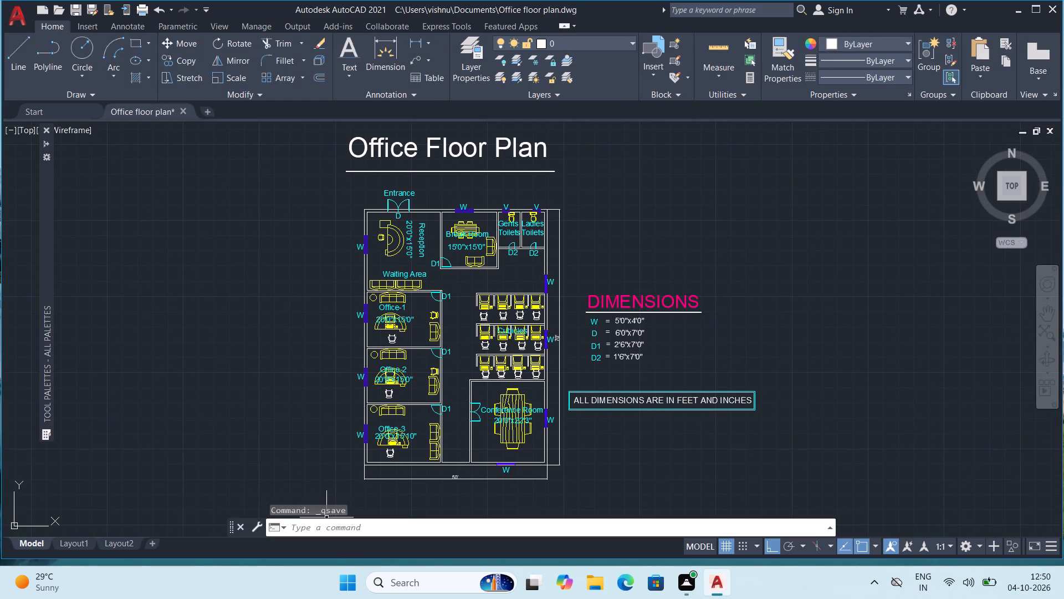
{"action": "left_click", "coordinate": [20, 18]}
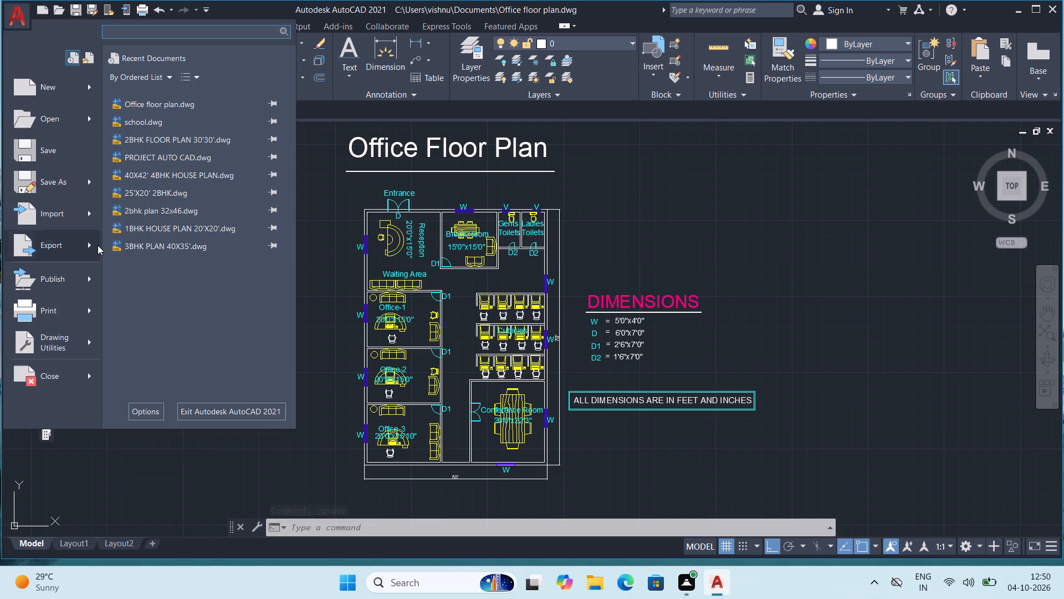
{"action": "left_click", "coordinate": [98, 245]}
{"action": "left_click", "coordinate": [84, 239]}
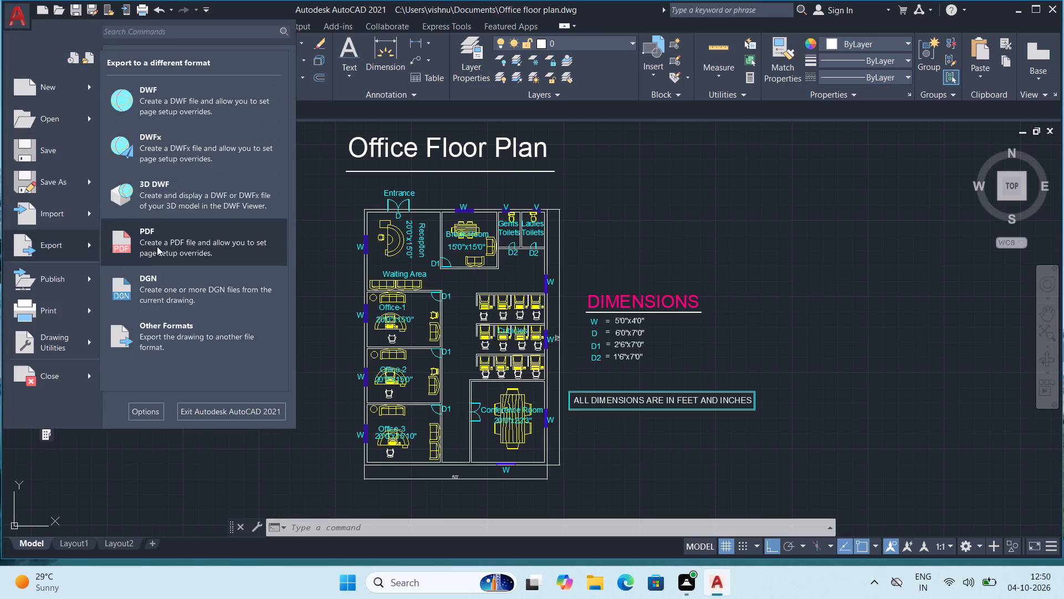
{"action": "left_click", "coordinate": [158, 246]}
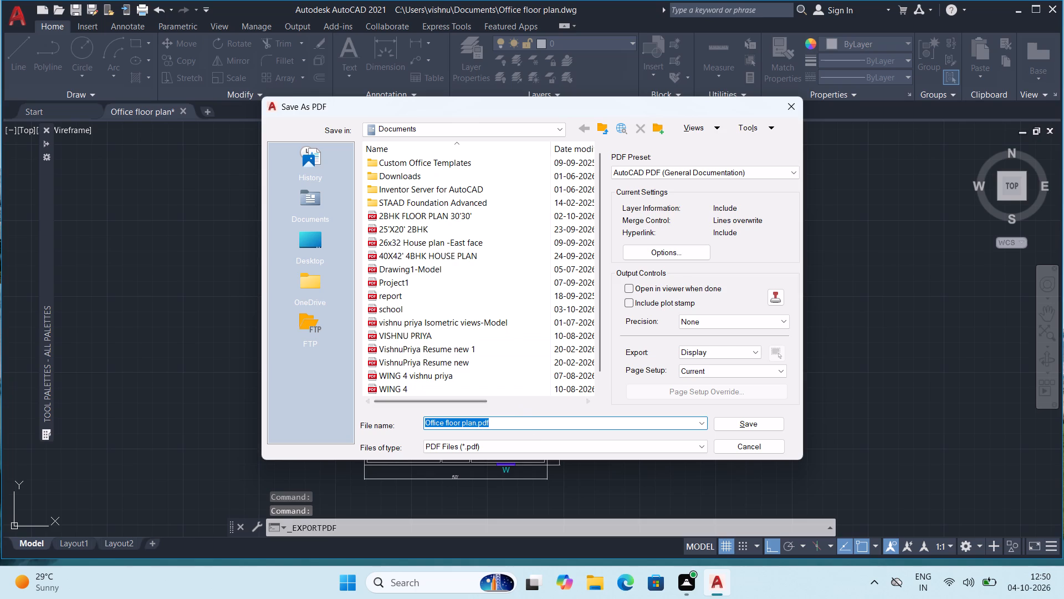
{"action": "key", "text": "BackSpace"}
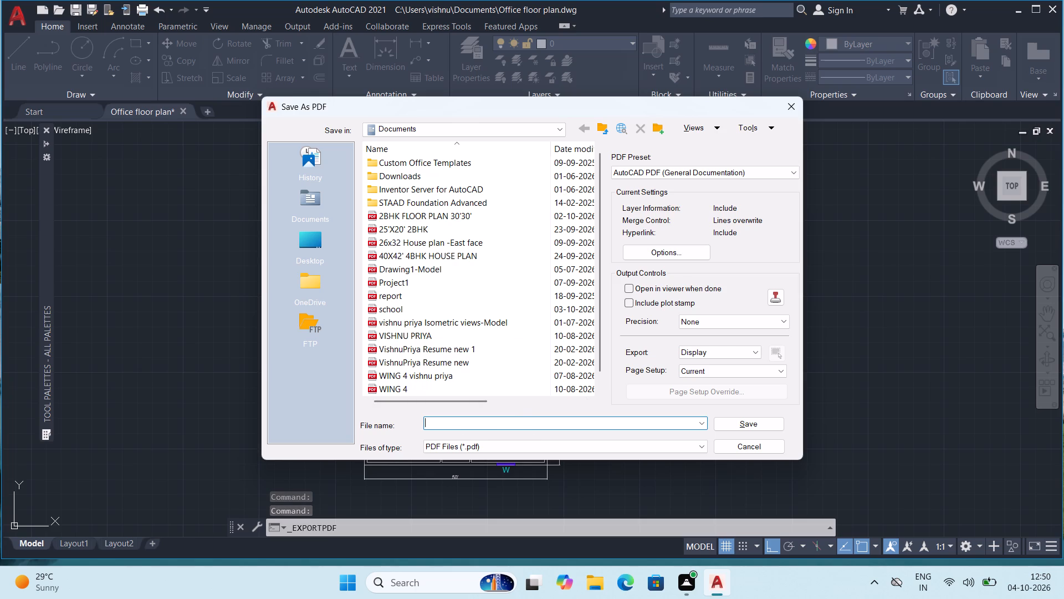
{"action": "key", "text": "o"}
{"action": "key", "text": "BackSpace"}
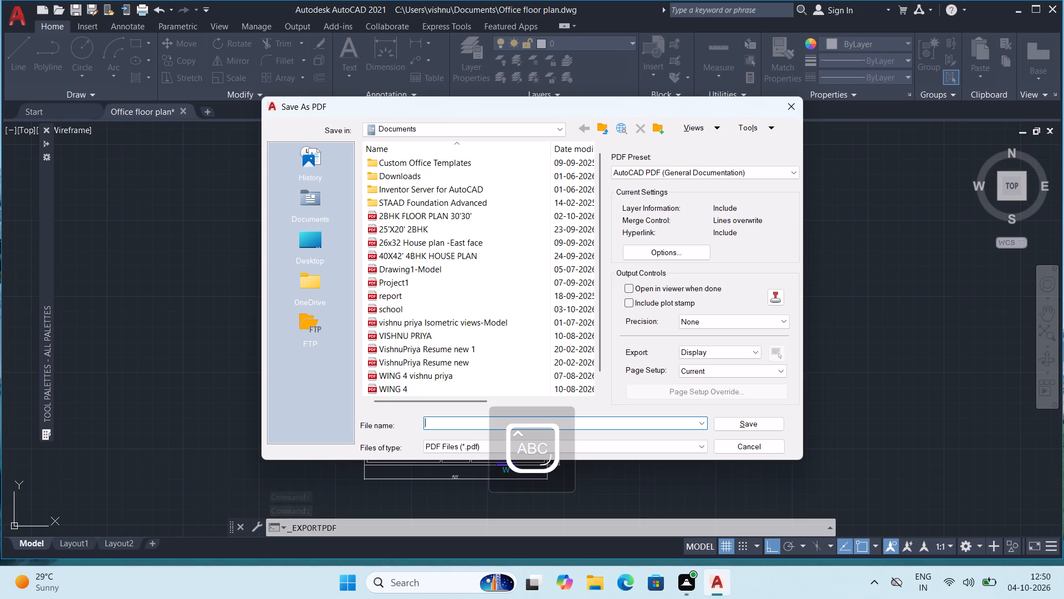
{"action": "key", "text": "o"}
{"action": "type", "text": "ffi"}
{"action": "type", "text": "ce"}
{"action": "key", "text": "space"}
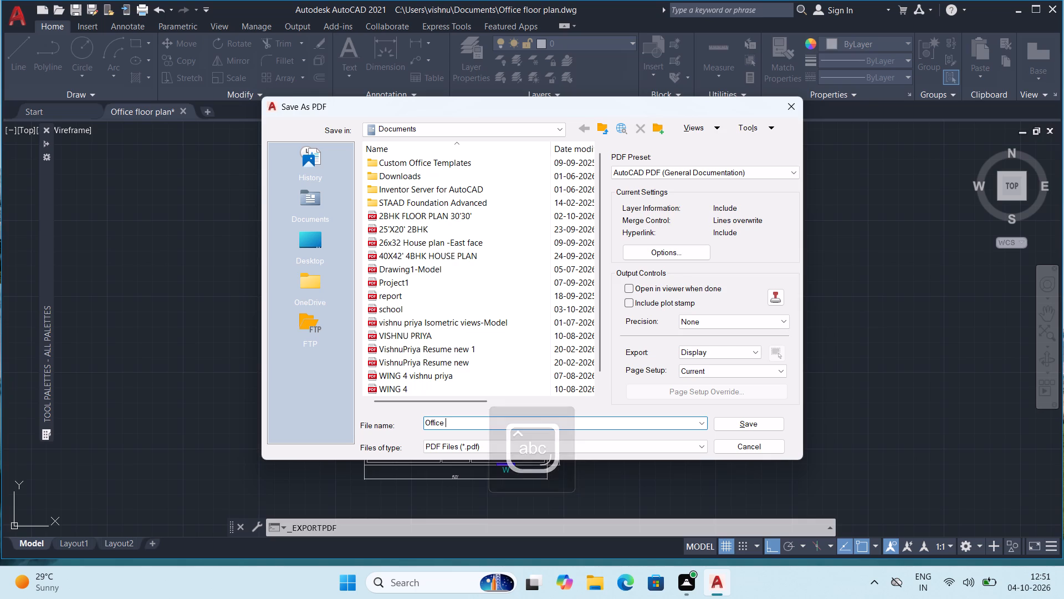
{"action": "type", "text": "floor plan"}
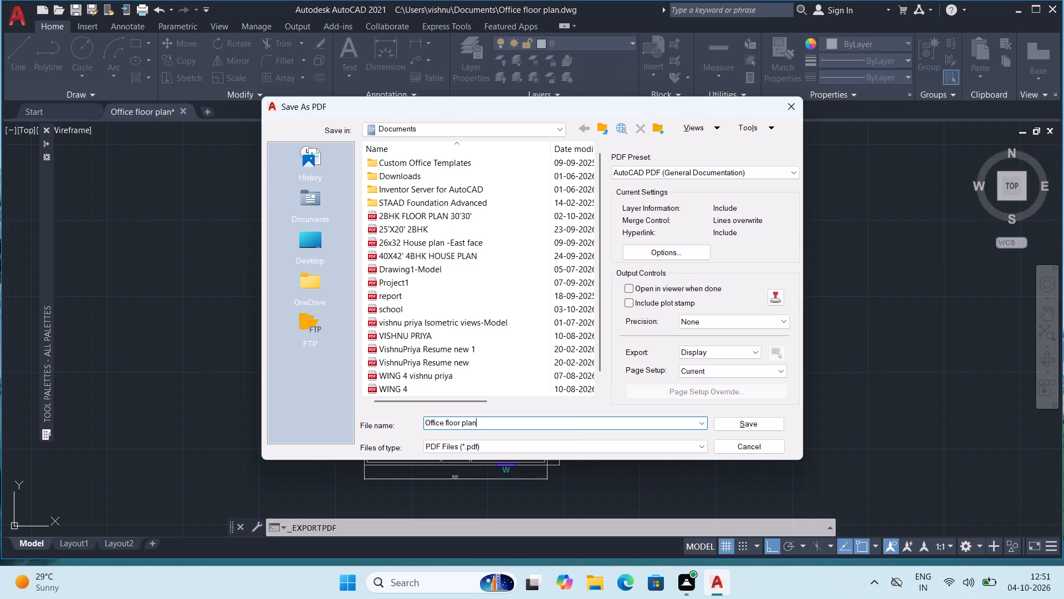
{"action": "left_click", "coordinate": [297, 194]}
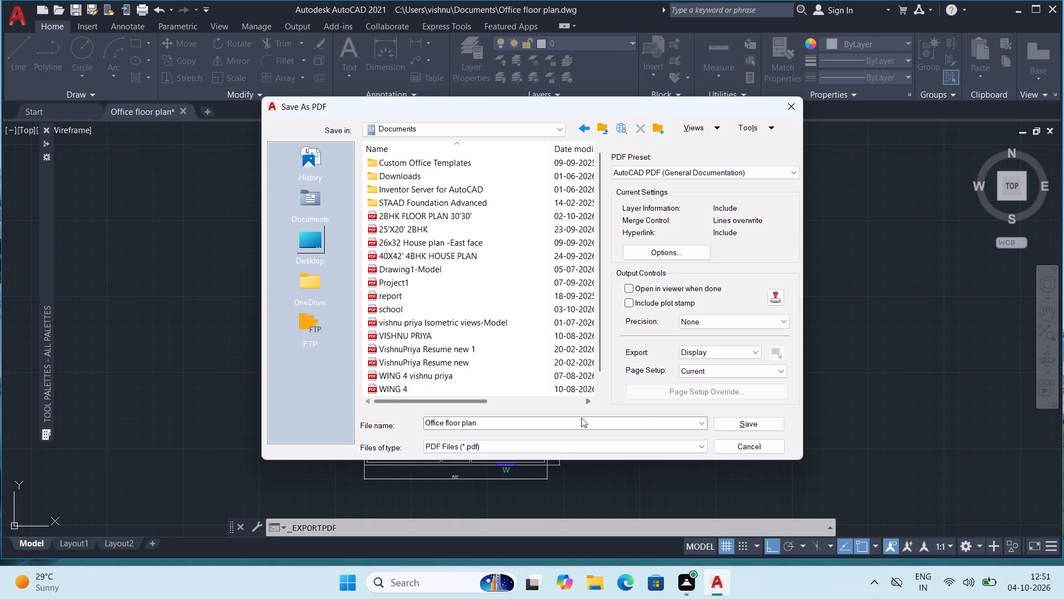
{"action": "left_click", "coordinate": [718, 427]}
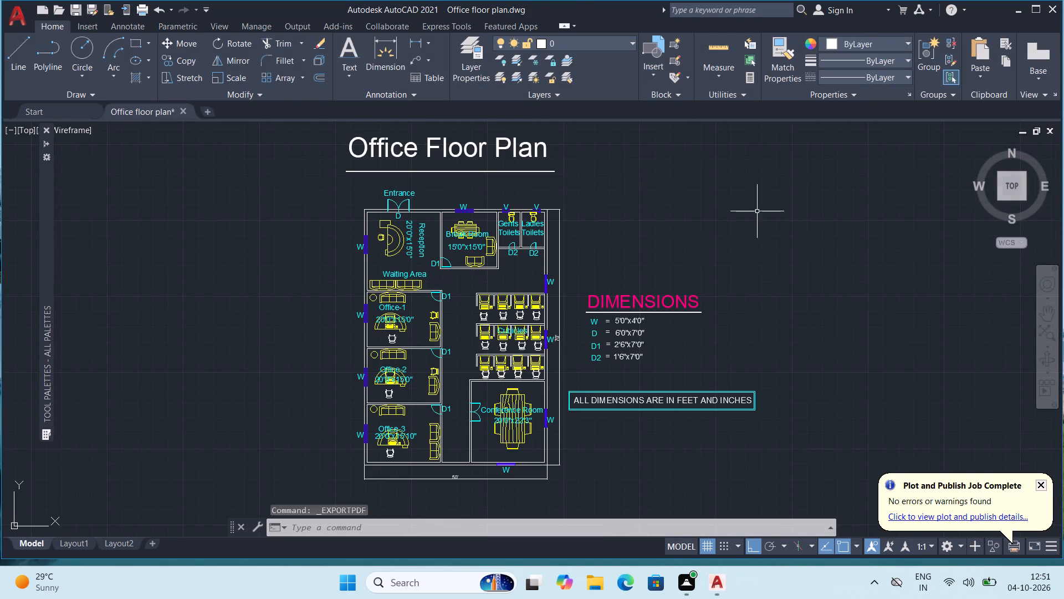
Query the drawing's log file path with the LOGFILENAME system variable.
{"action": "left_click", "coordinate": [531, 531]}
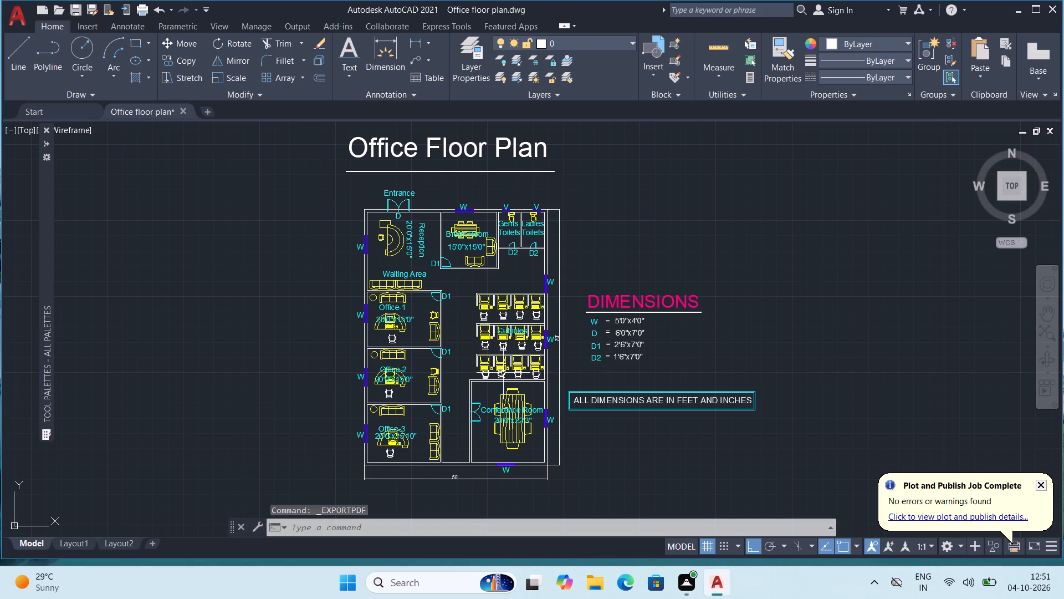
{"action": "type", "text": "lo"}
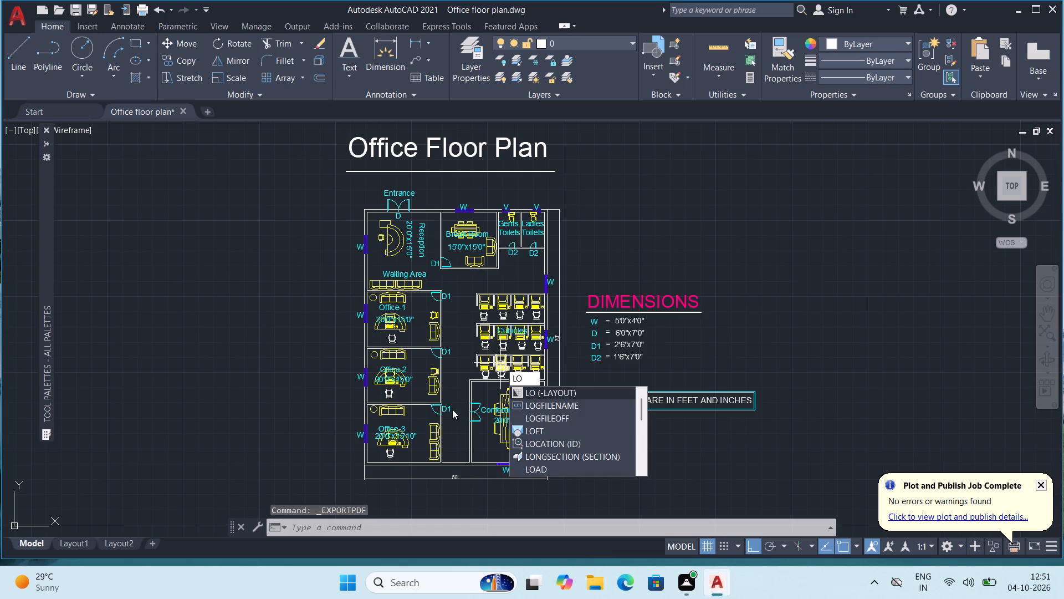
{"action": "key", "text": "Escape"}
{"action": "left_click", "coordinate": [351, 536]}
{"action": "type", "text": "logfie"}
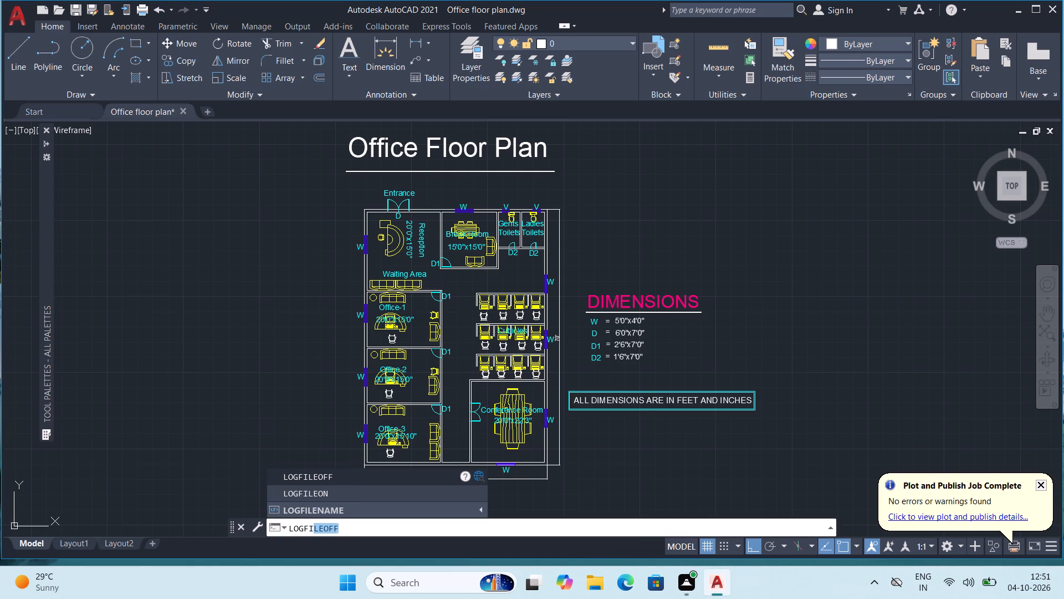
{"action": "key", "text": "BackSpace"}
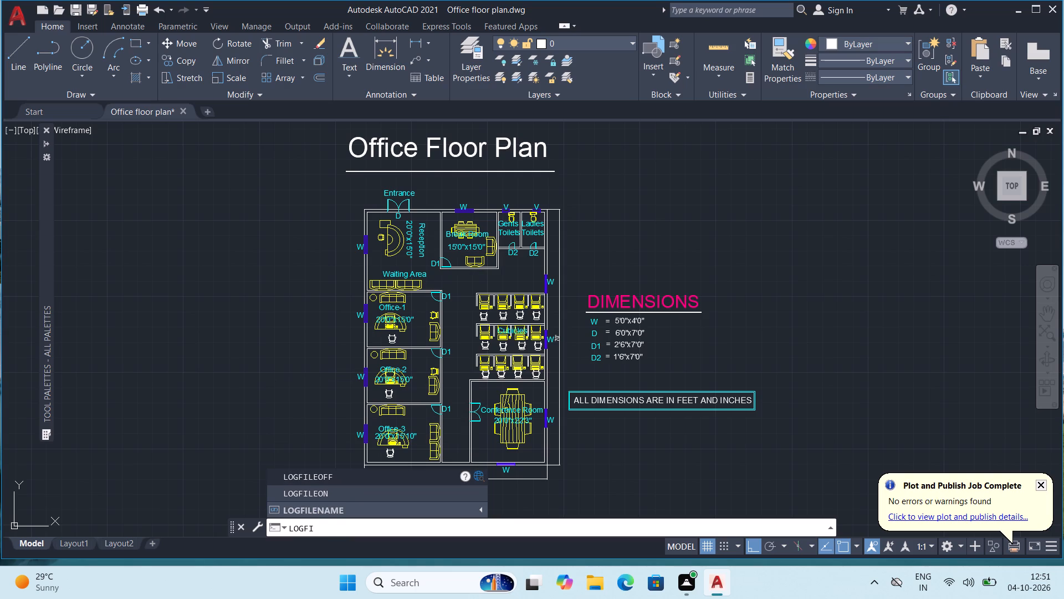
{"action": "type", "text": "lename"}
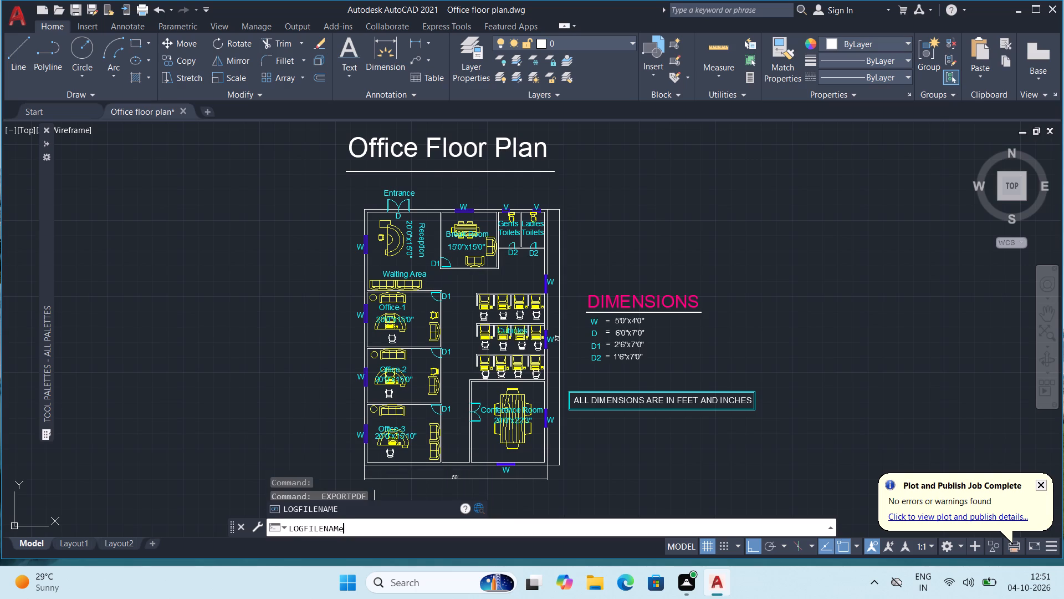
{"action": "key", "text": "Return"}
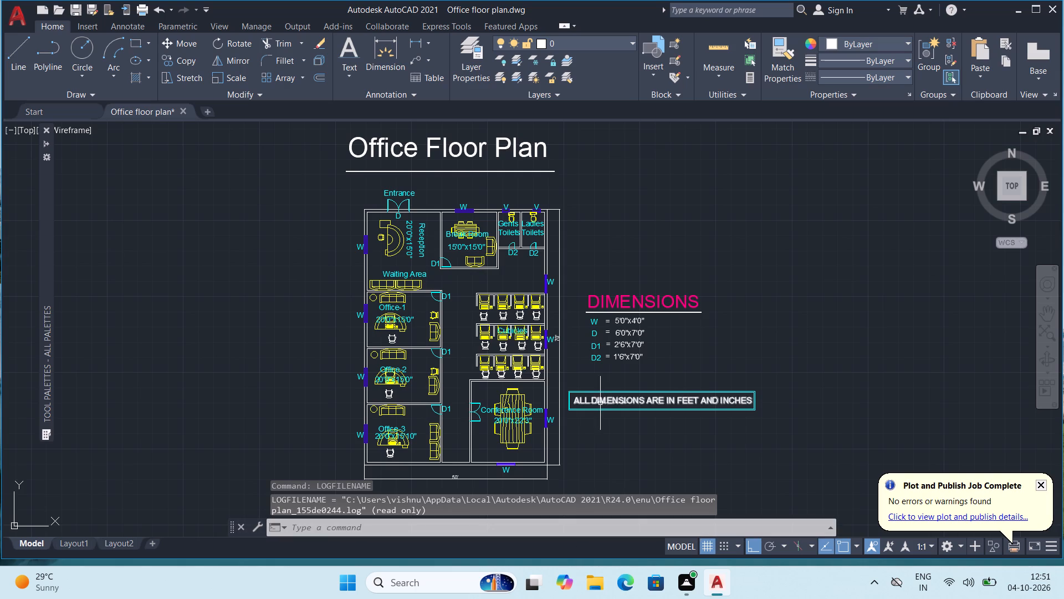
{"action": "key", "text": "Escape"}
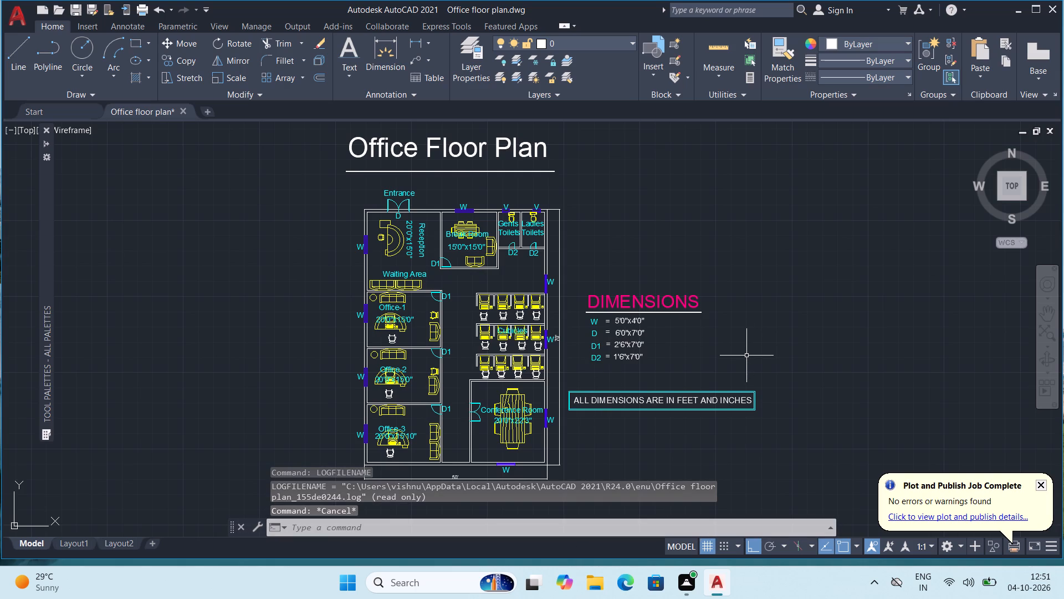
{"action": "key", "text": "Escape"}
{"action": "key", "text": "Escape"}
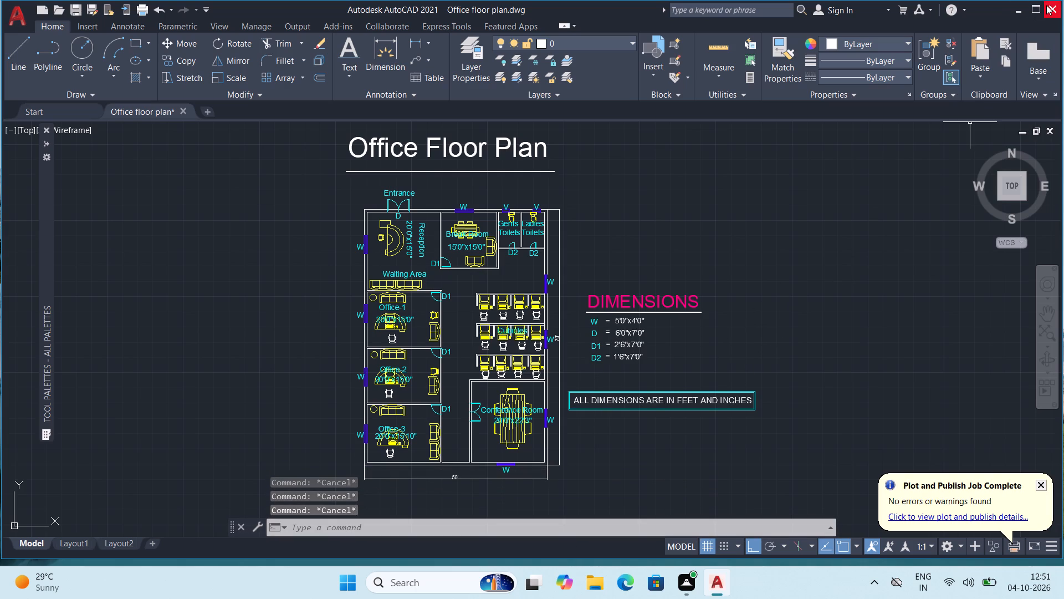